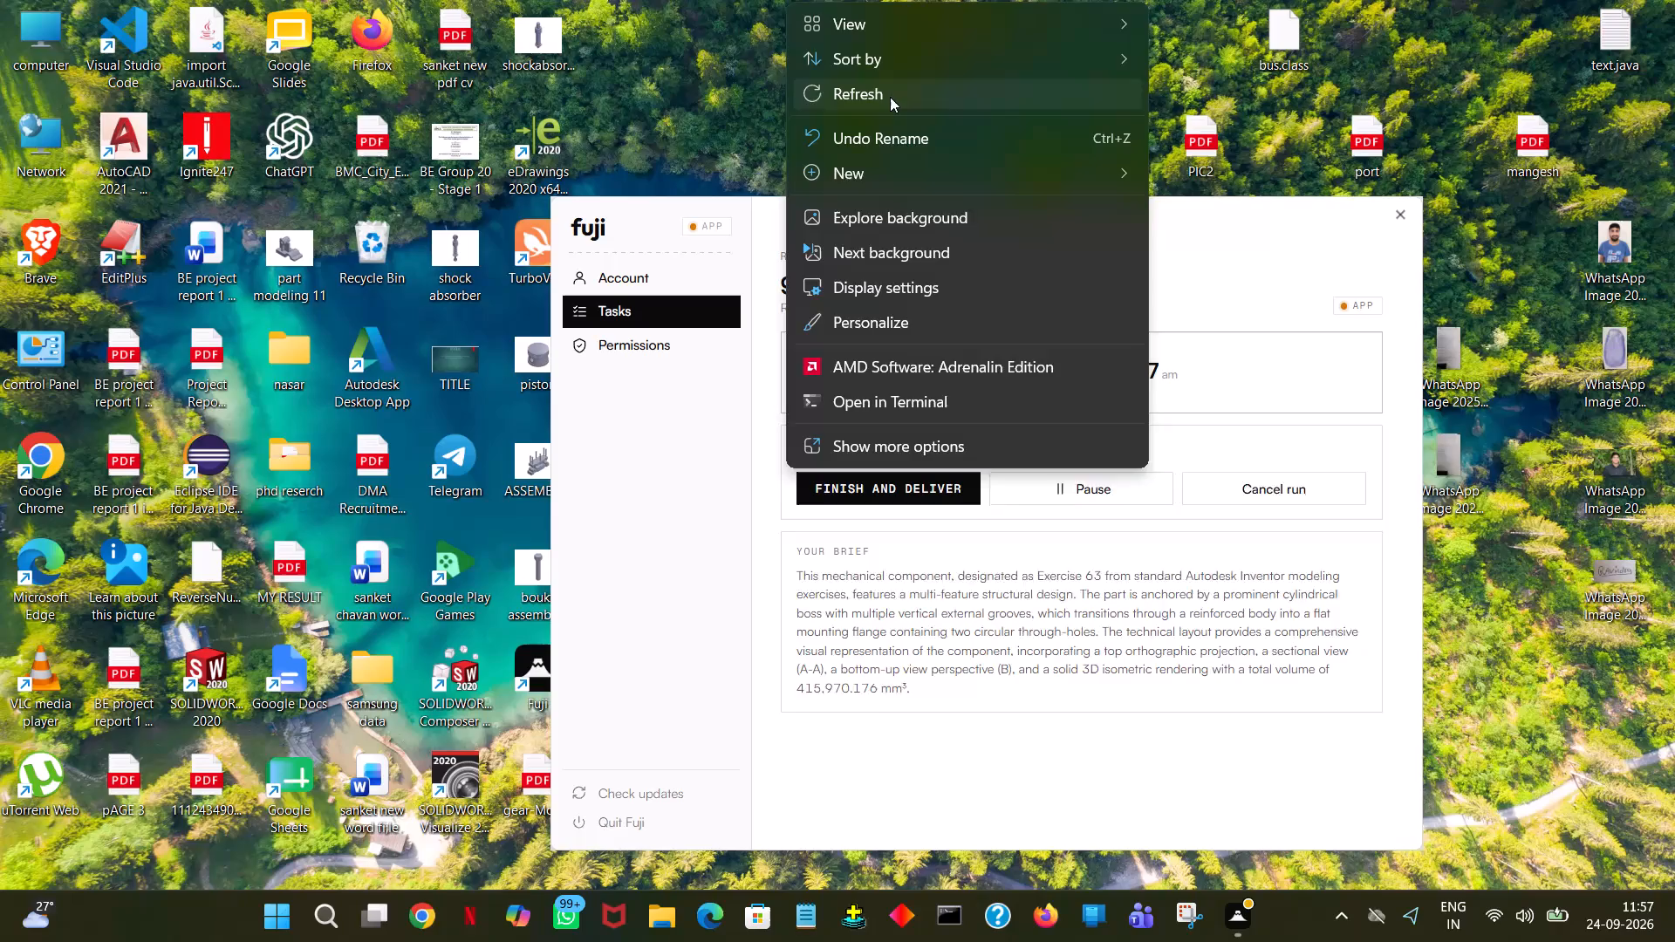
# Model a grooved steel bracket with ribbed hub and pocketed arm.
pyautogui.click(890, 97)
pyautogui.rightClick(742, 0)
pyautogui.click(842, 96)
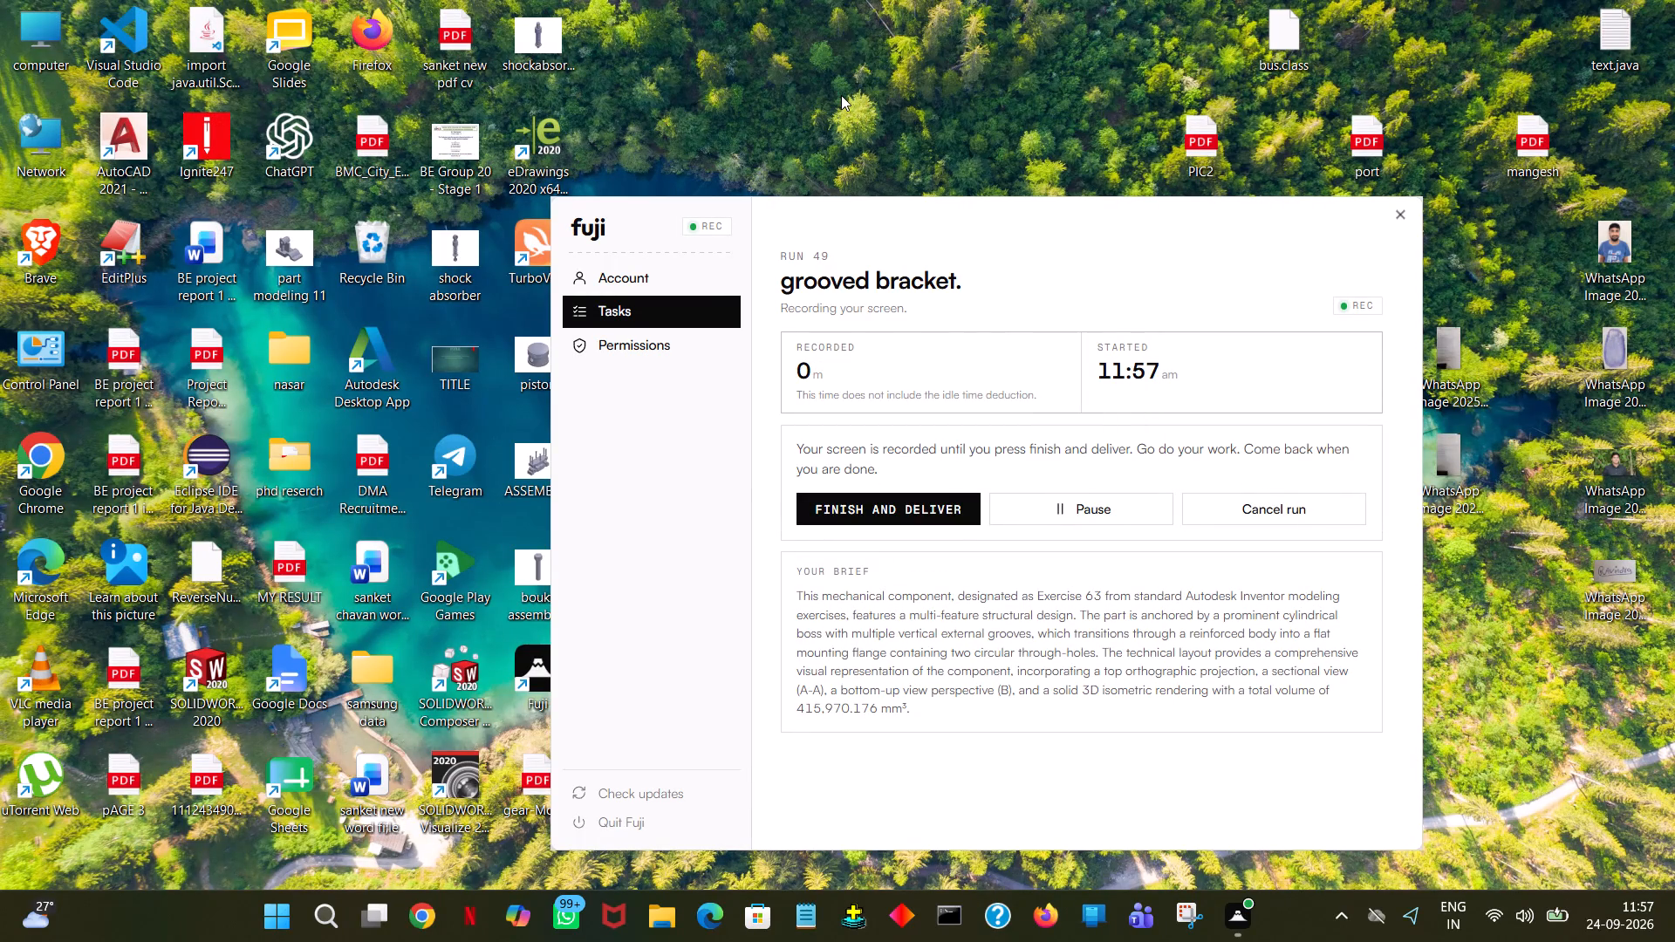
# Launch SOLIDWORKS 2020 from the desktop.
pyautogui.doubleClick(213, 676)
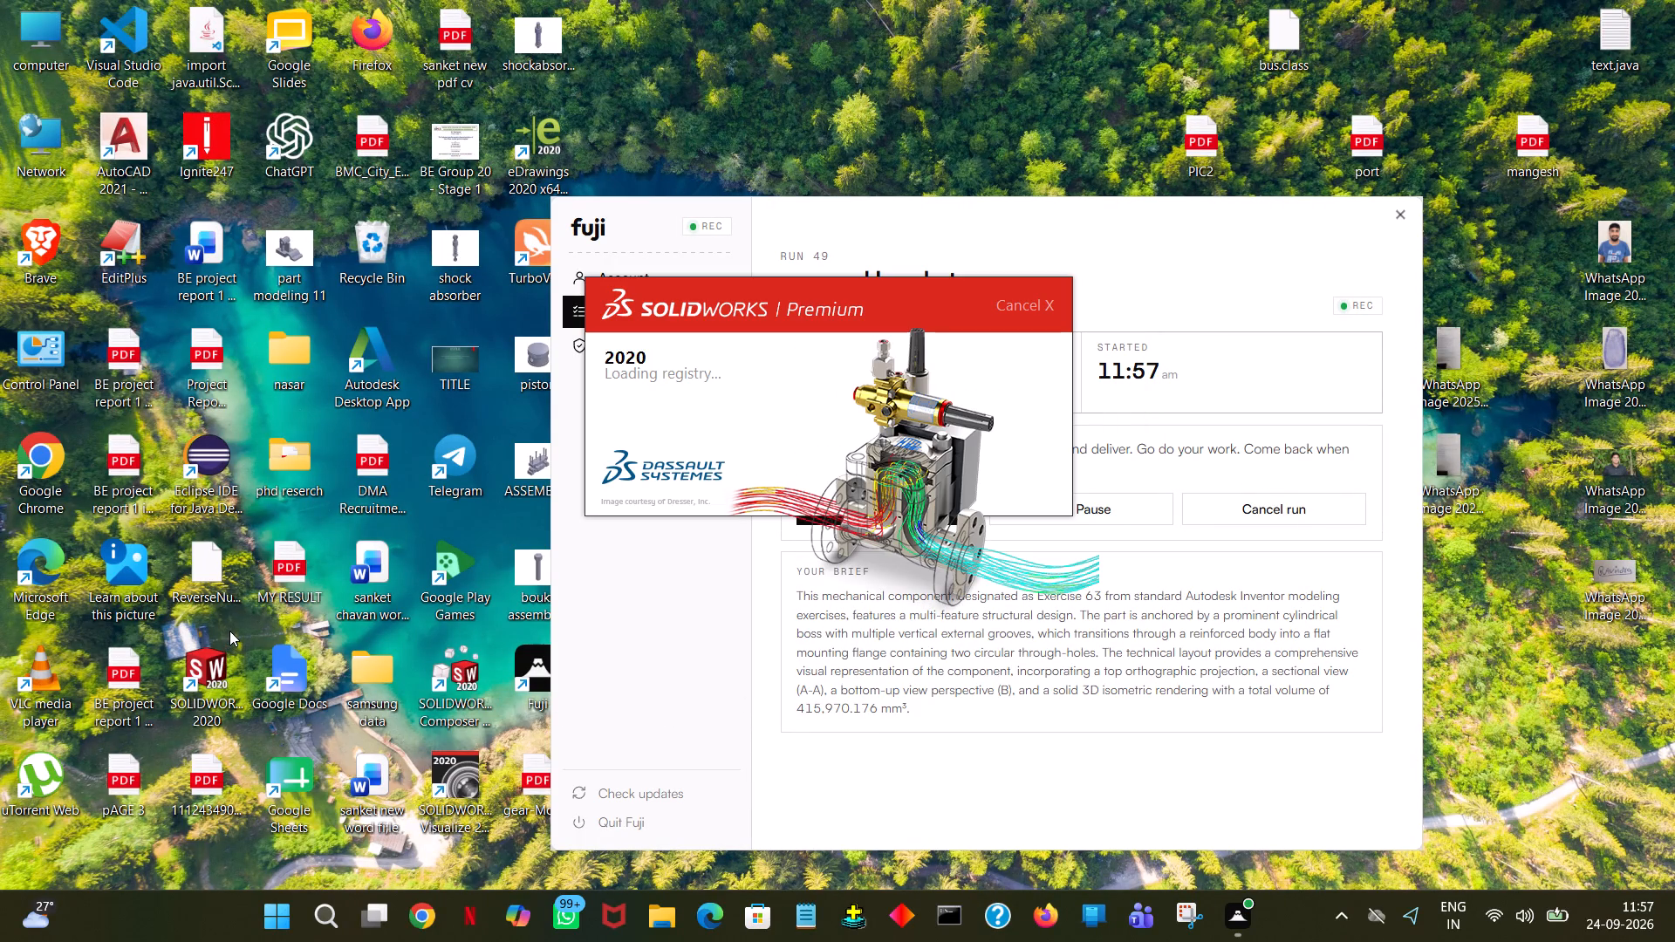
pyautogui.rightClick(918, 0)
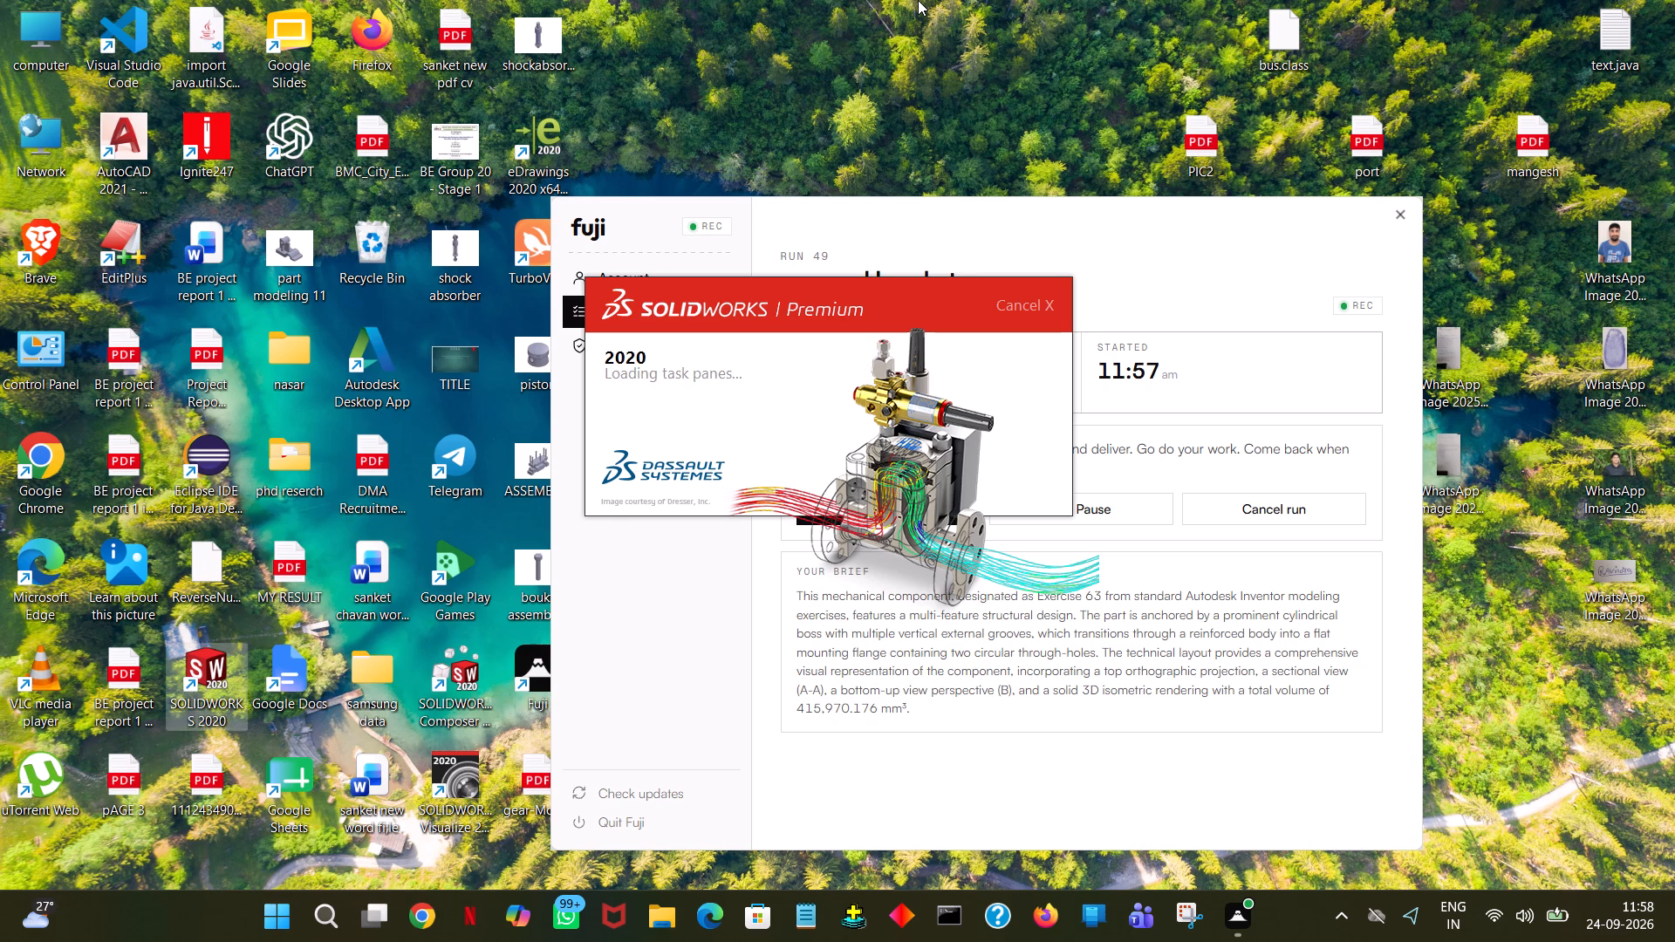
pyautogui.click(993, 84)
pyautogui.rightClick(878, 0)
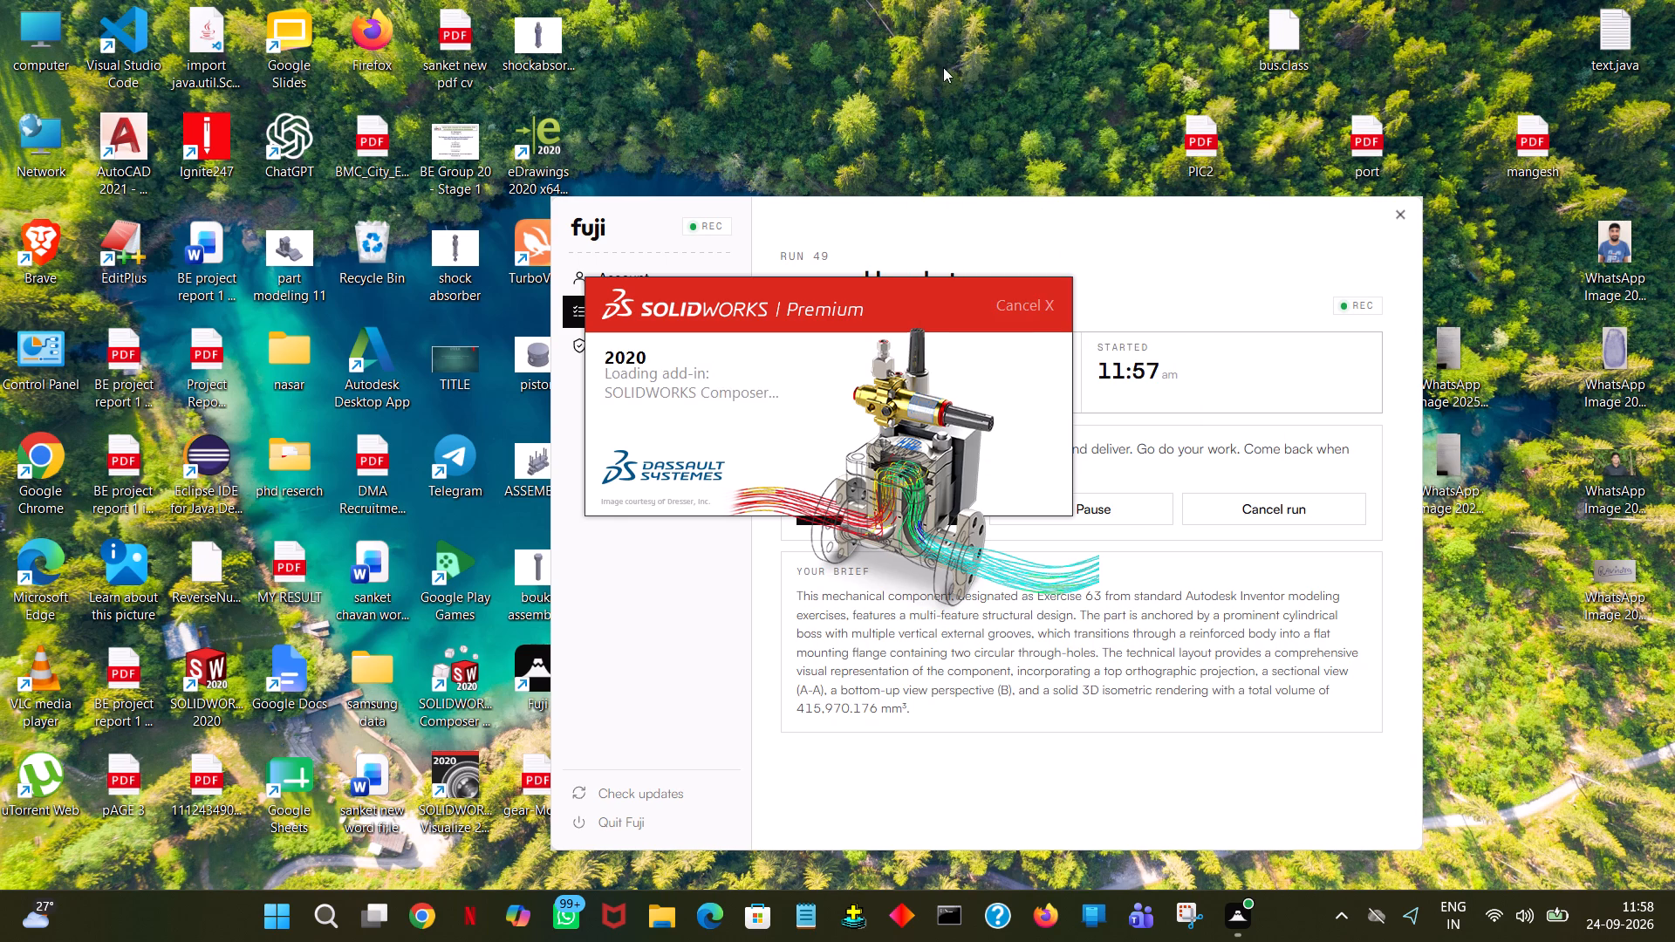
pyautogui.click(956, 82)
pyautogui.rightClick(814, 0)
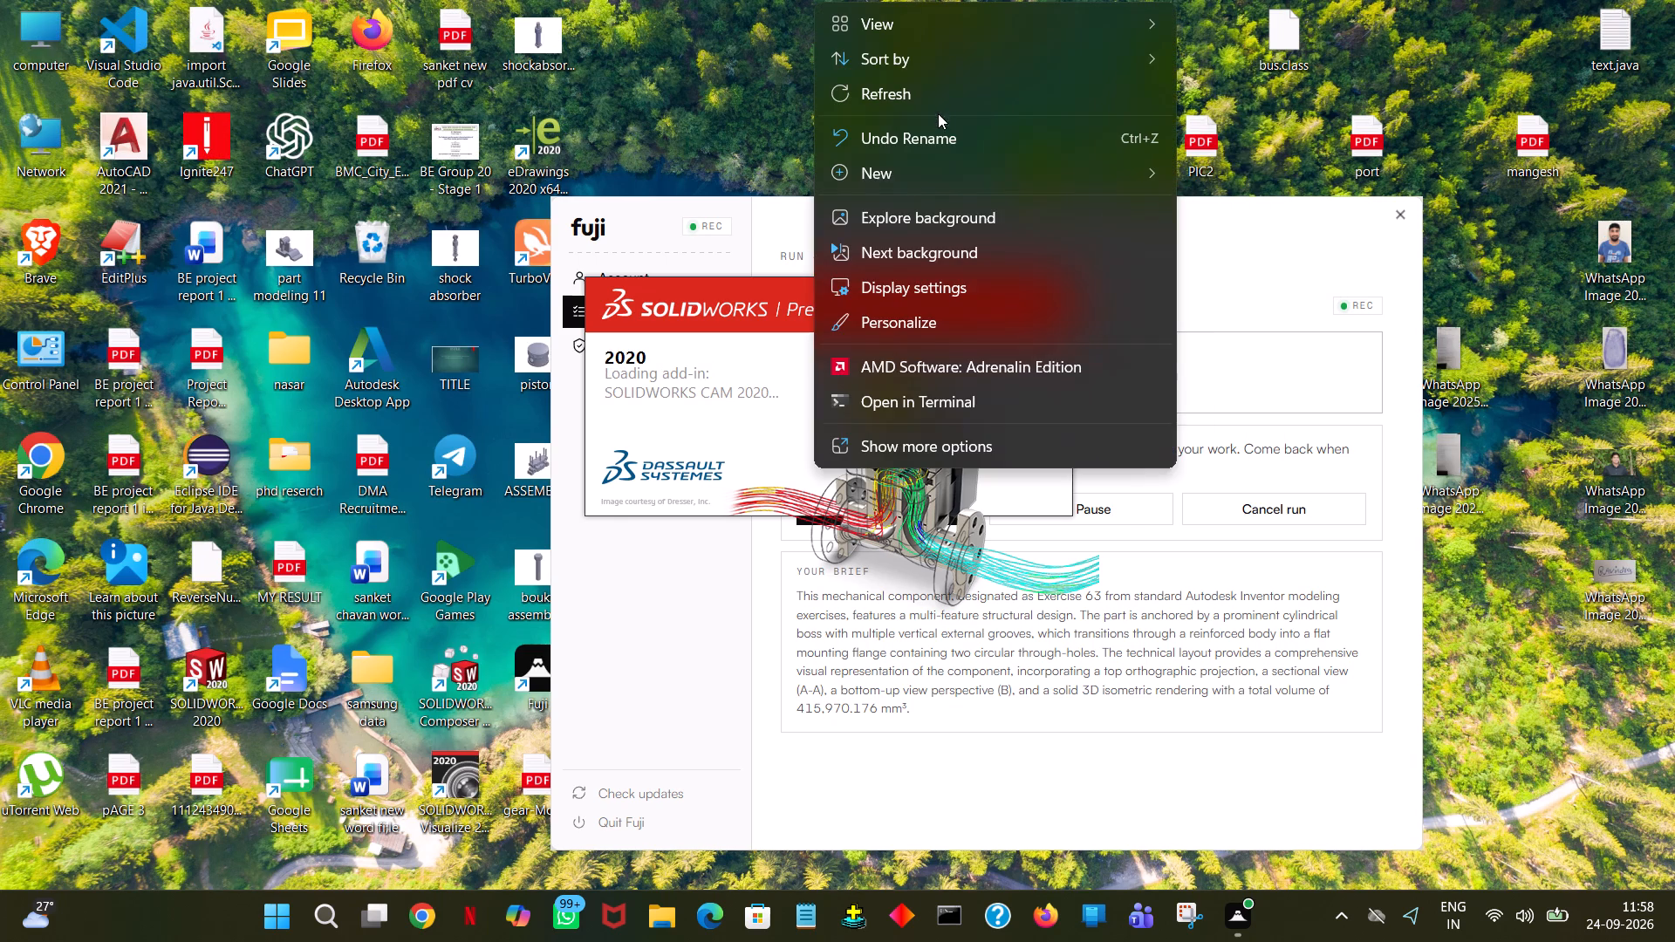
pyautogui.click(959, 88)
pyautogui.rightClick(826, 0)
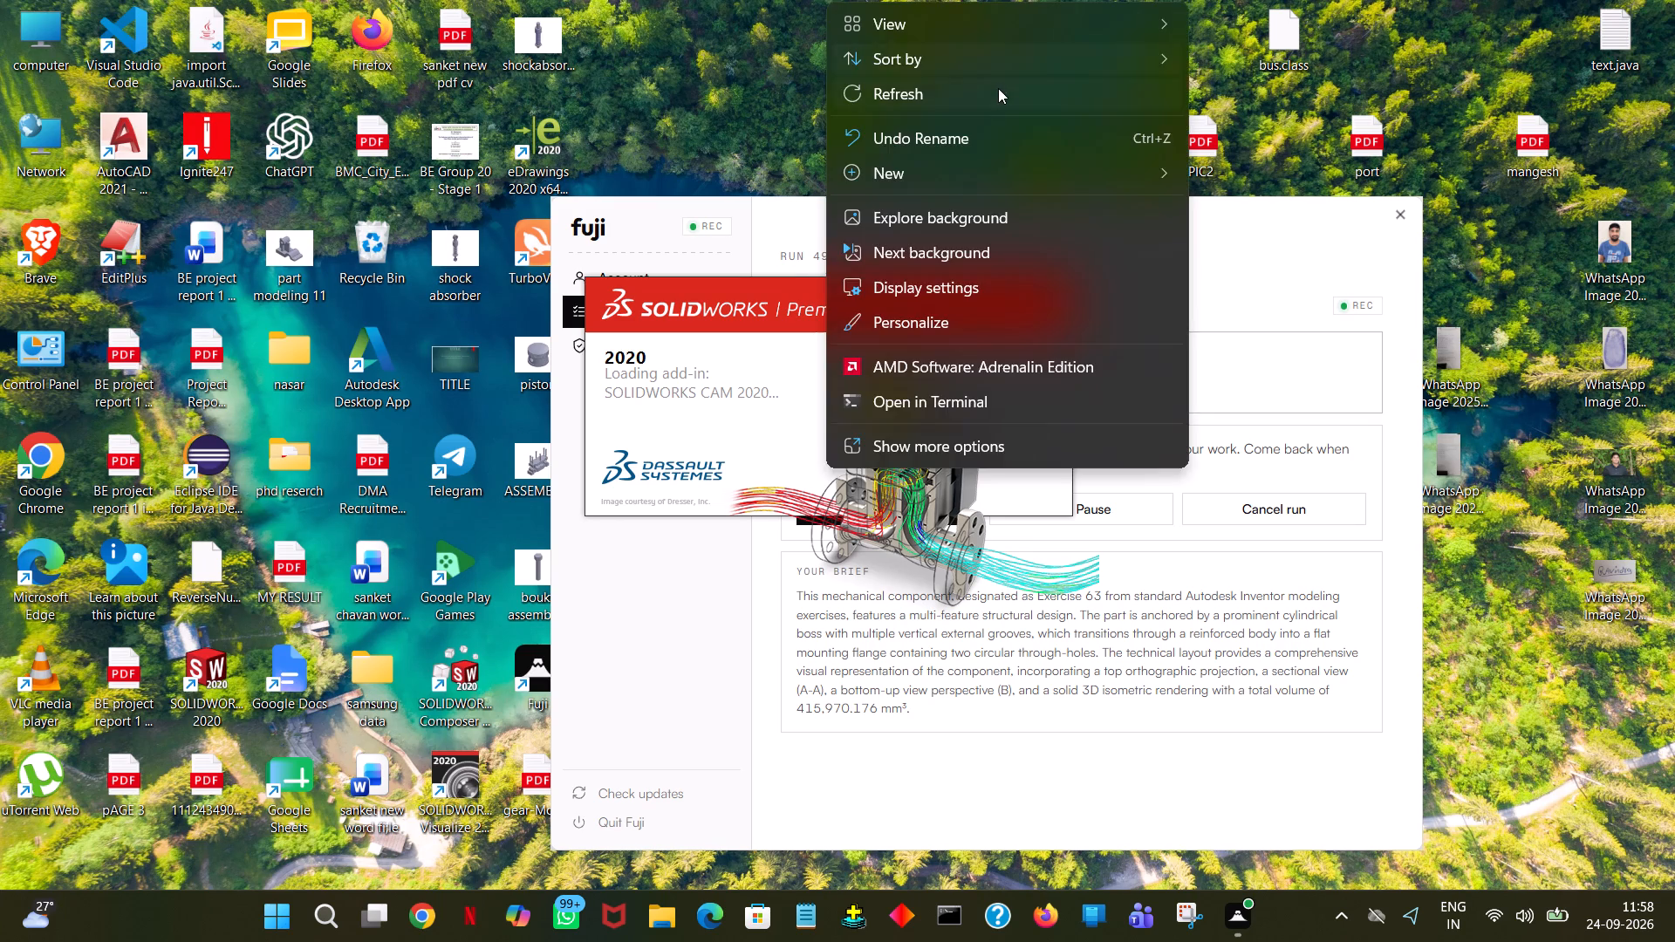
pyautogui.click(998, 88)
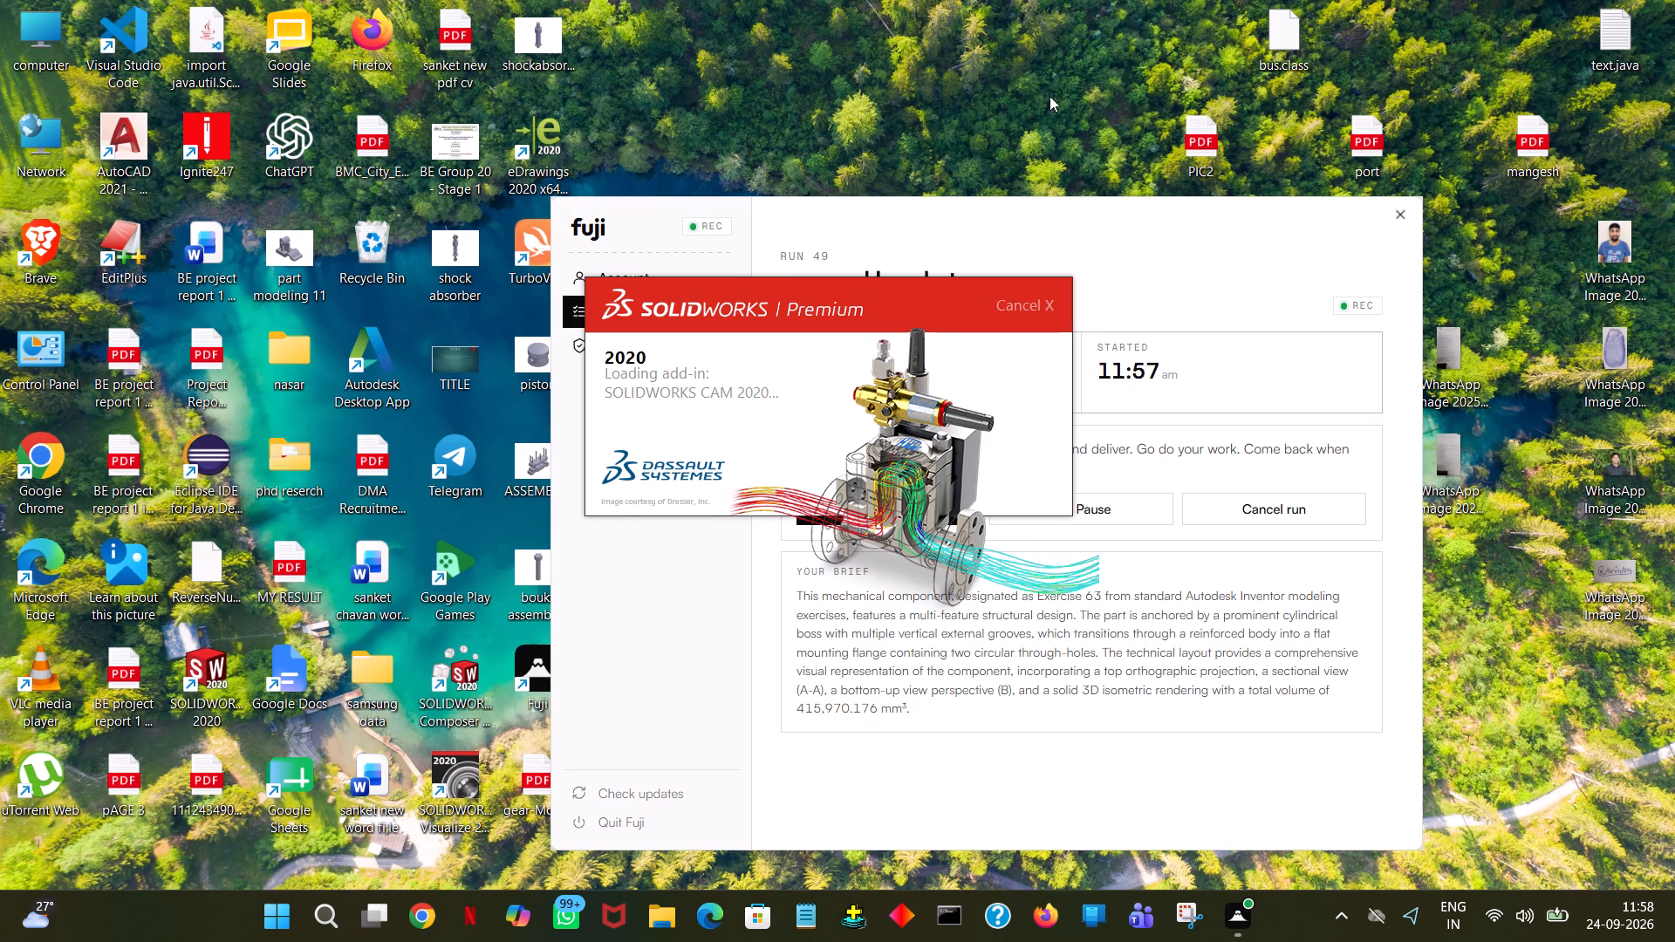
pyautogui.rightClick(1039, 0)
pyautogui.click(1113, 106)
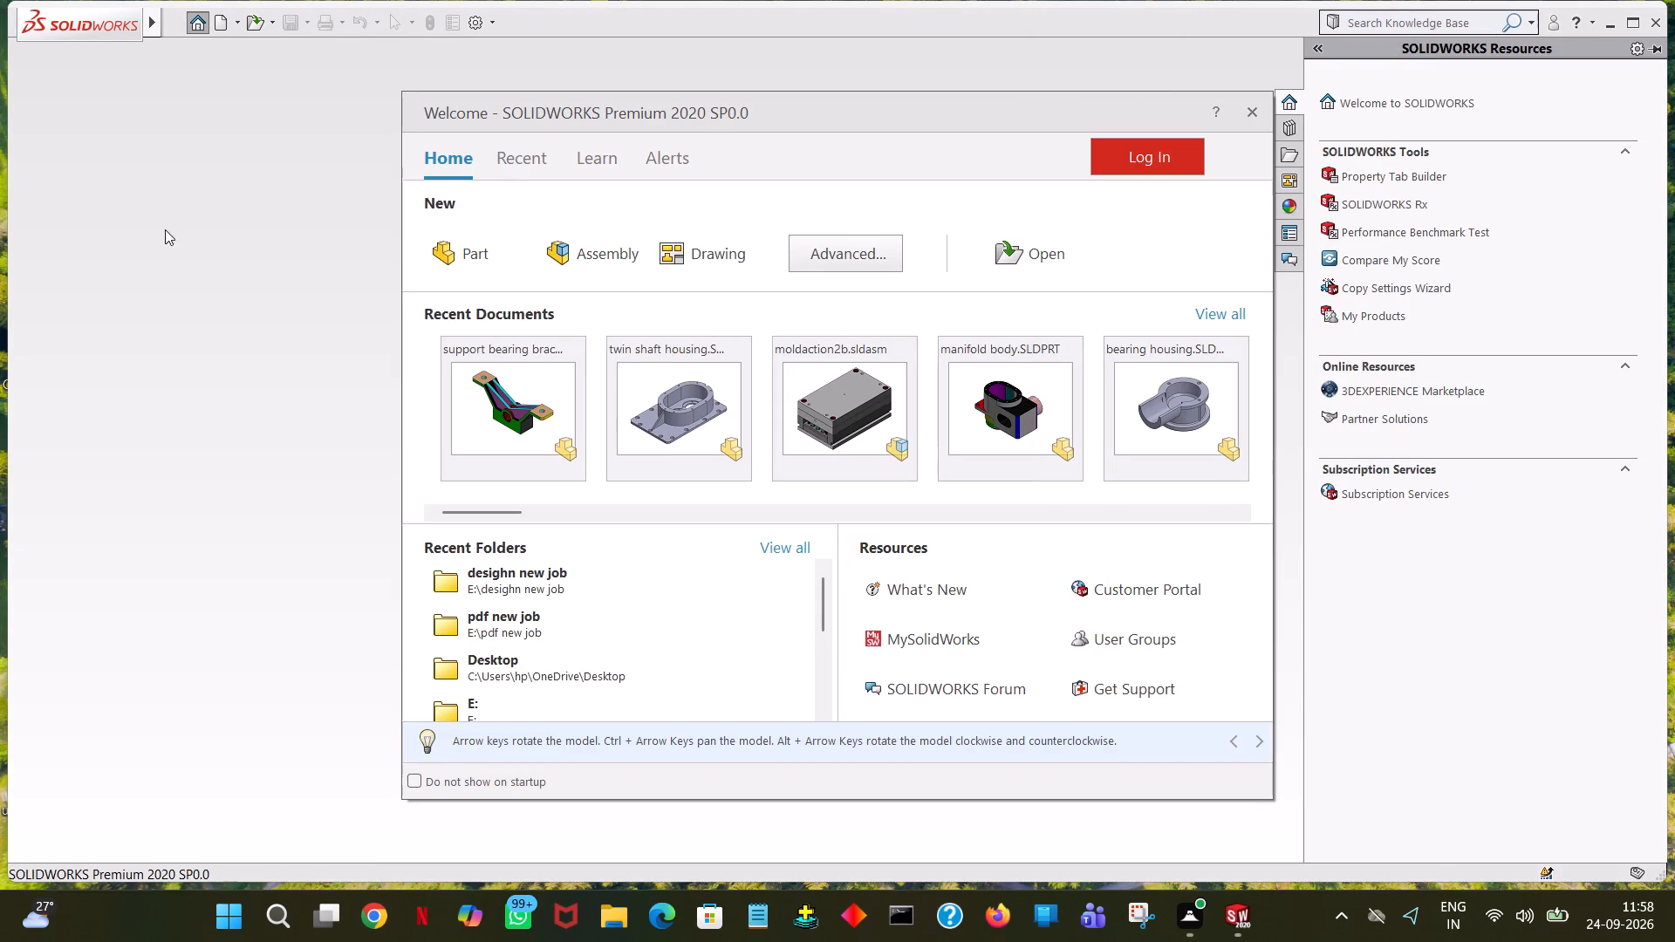
# Create a new part document and maximize the SOLIDWORKS window.
pyautogui.doubleClick(434, 252)
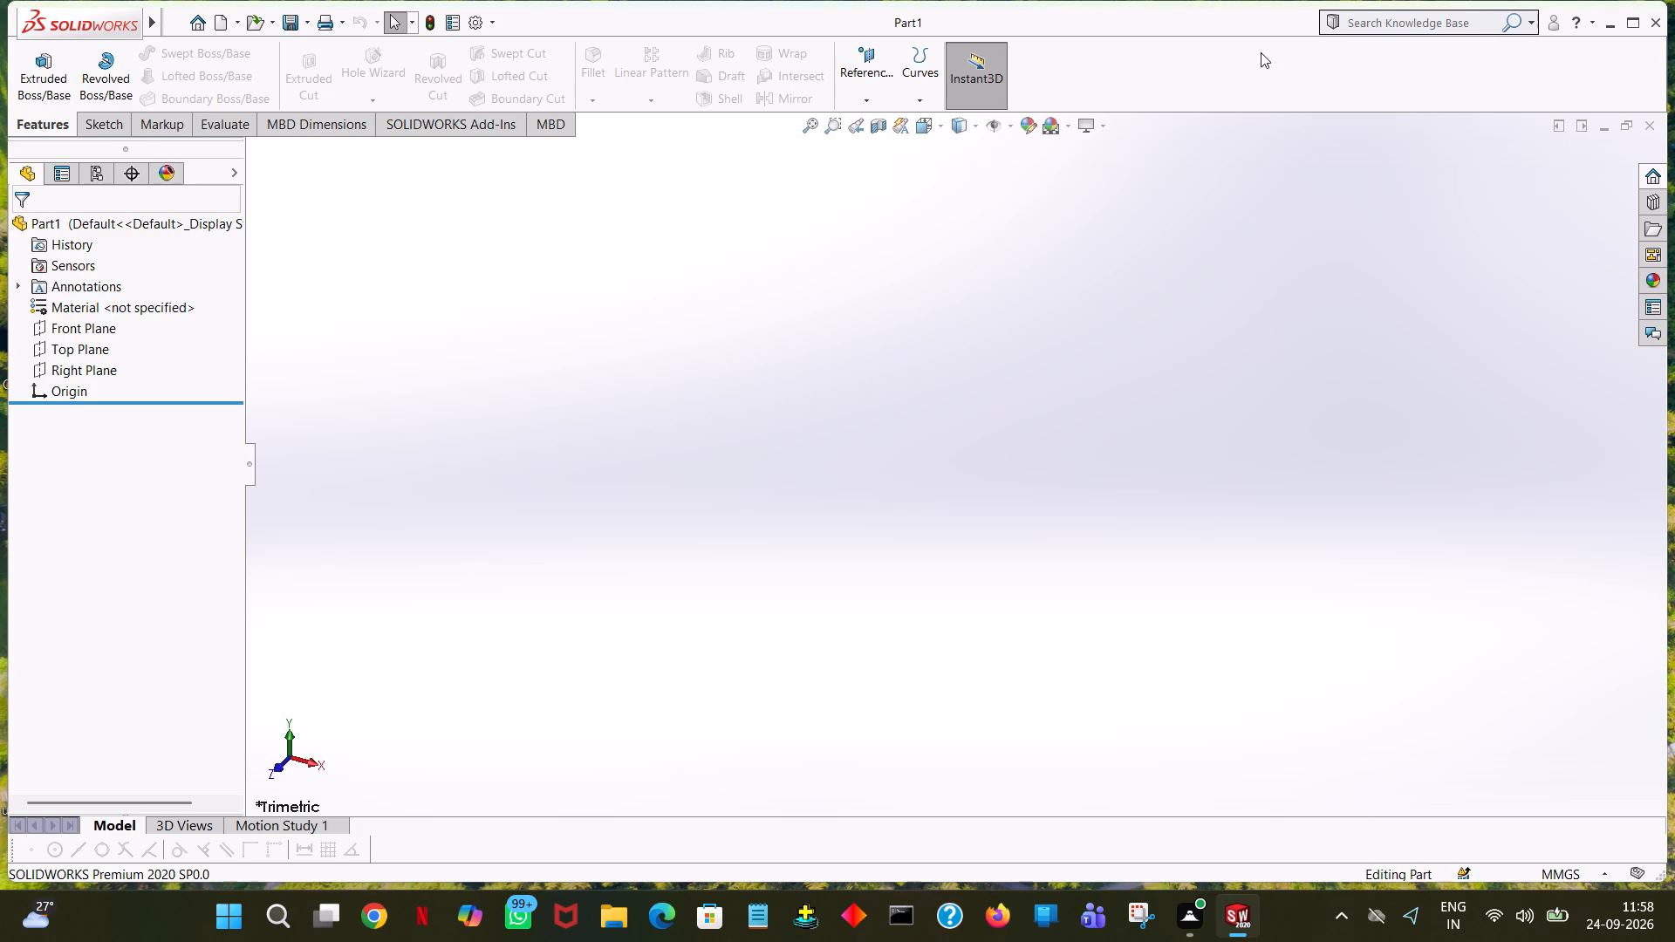
pyautogui.click(1629, 23)
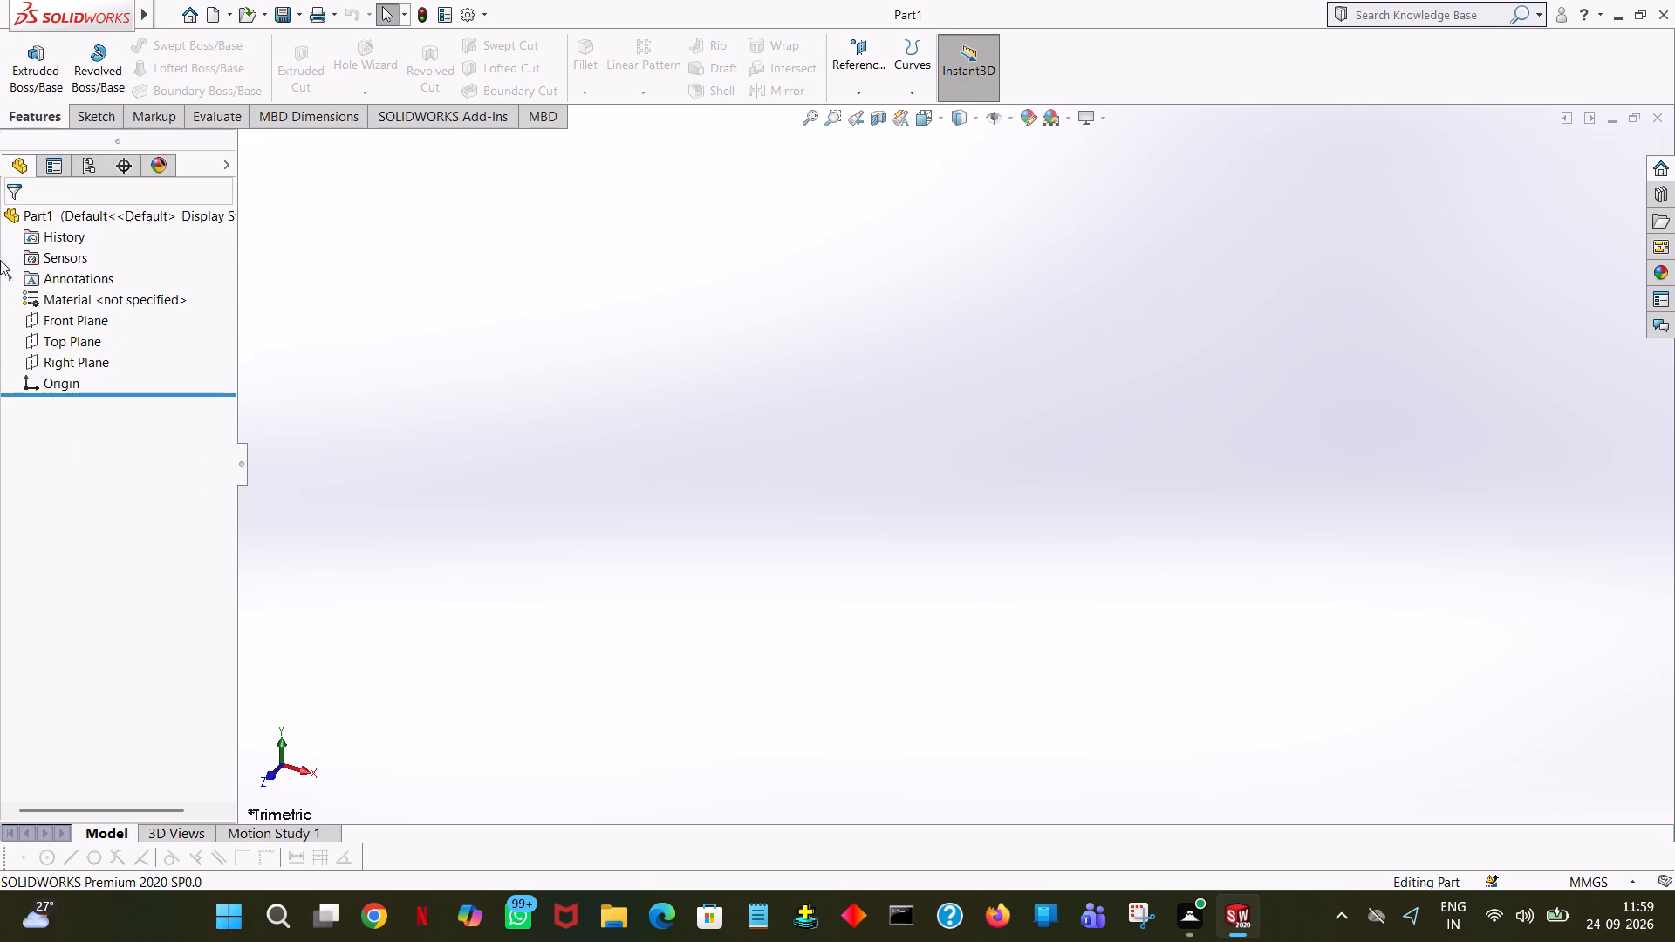
# Sketch a circle on the Top Plane, centred on the origin, with a radius of 62/2 (31 mm).
pyautogui.click(65, 339)
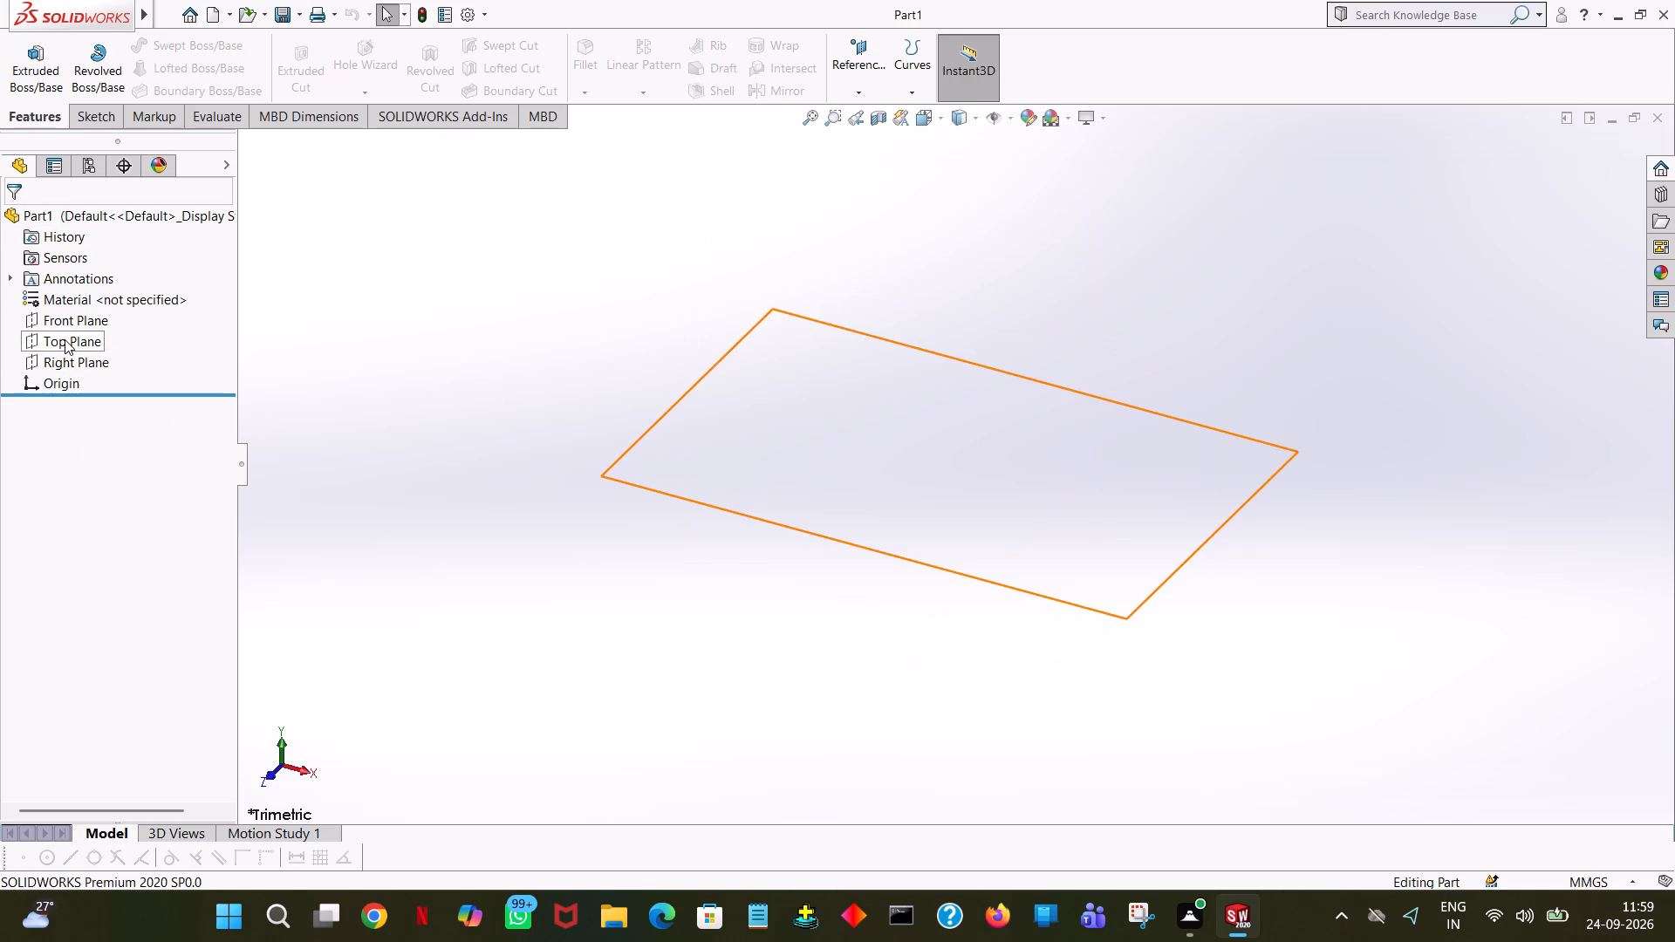
pyautogui.click(78, 310)
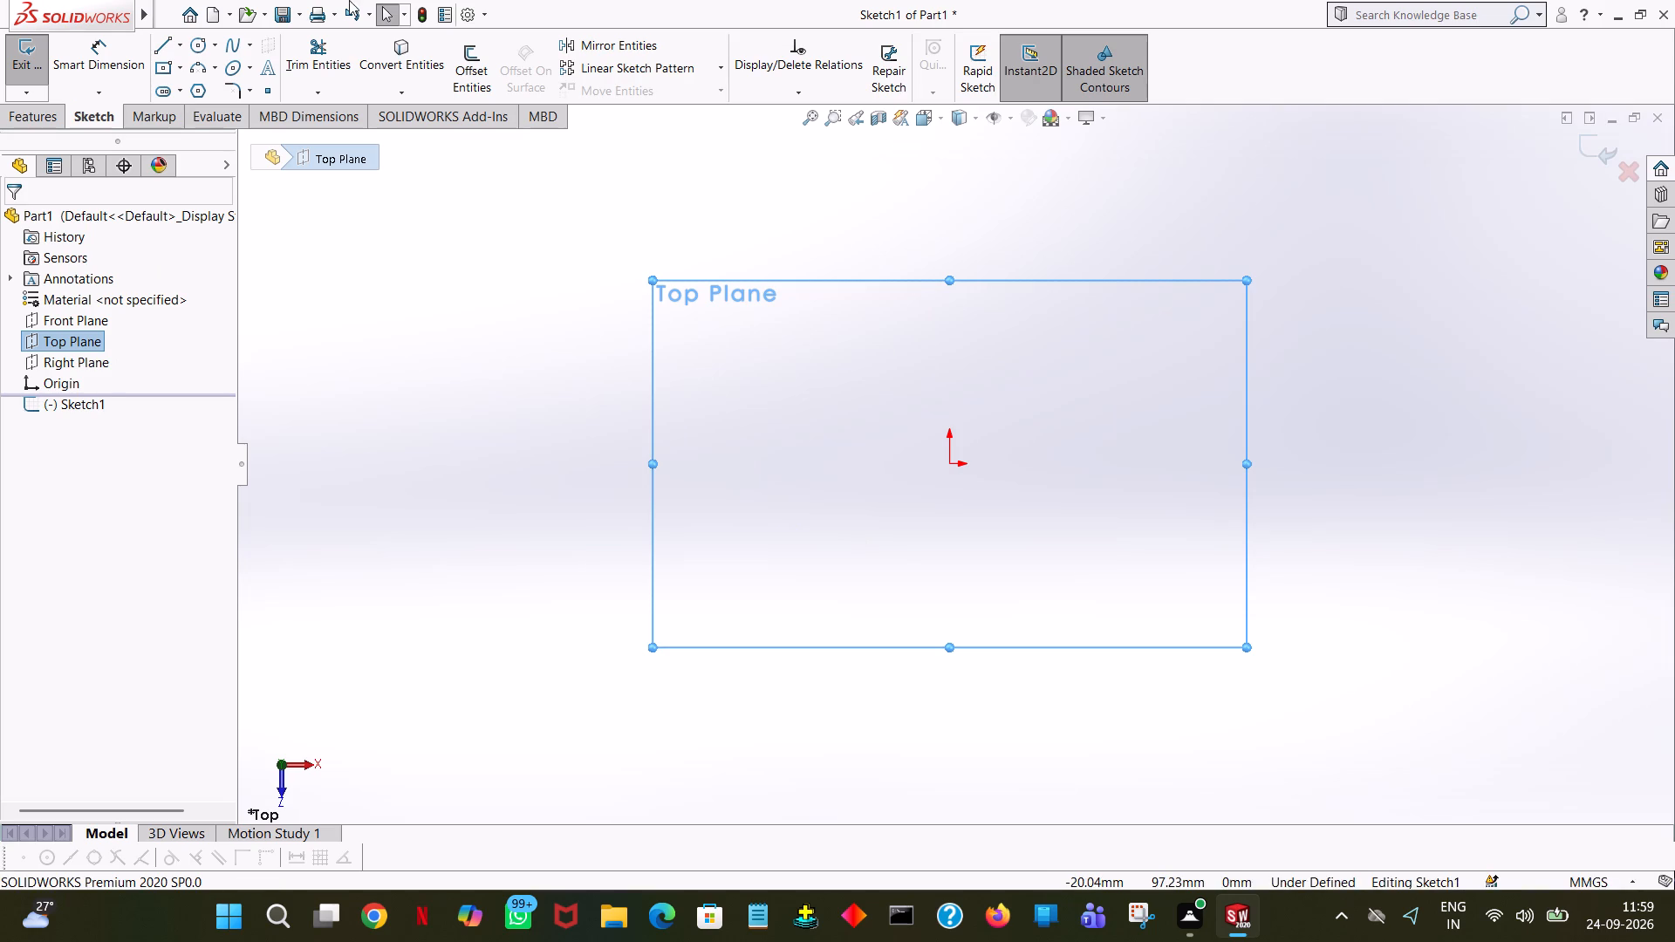
pyautogui.click(189, 45)
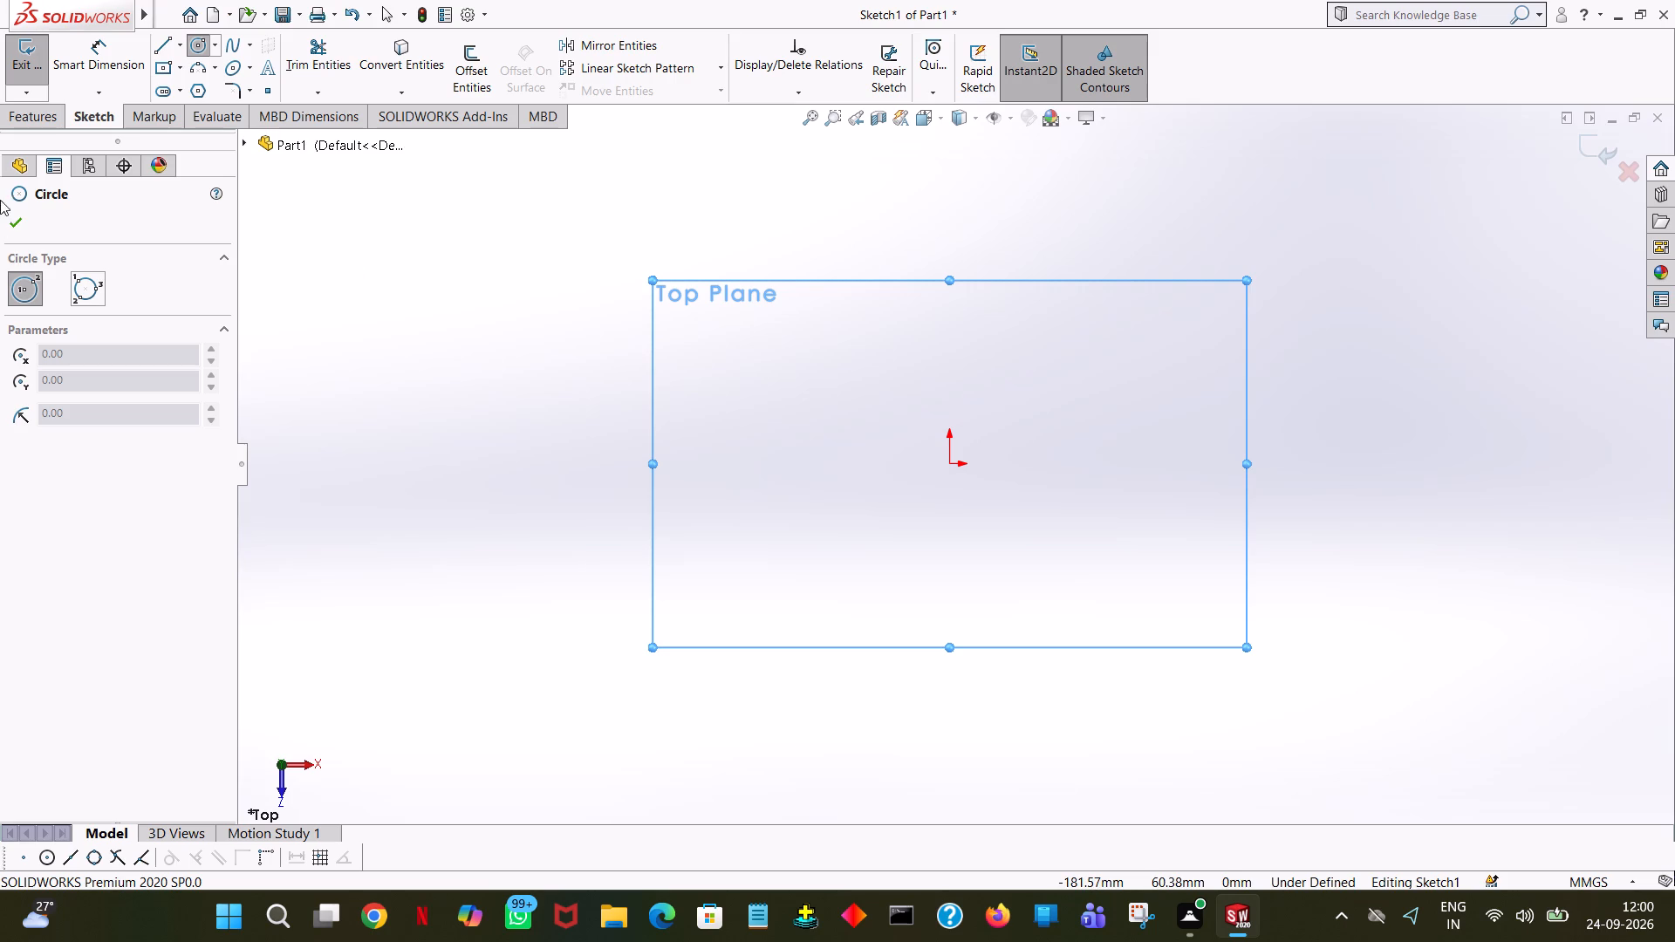
pyautogui.click(948, 466)
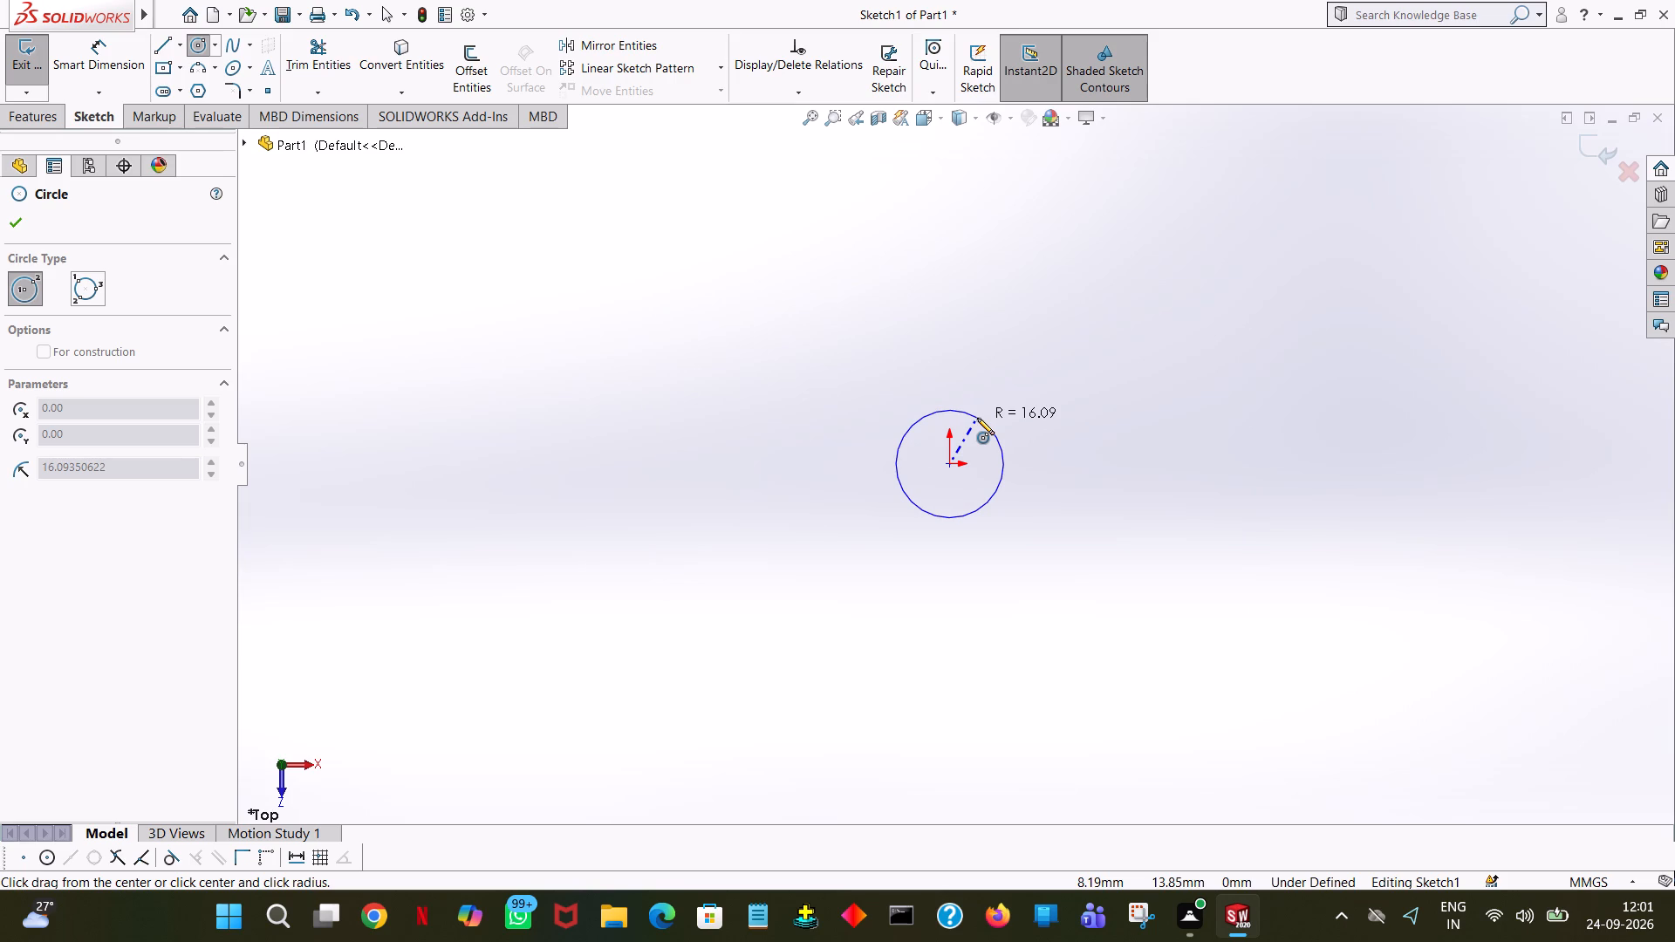
pyautogui.click(977, 418)
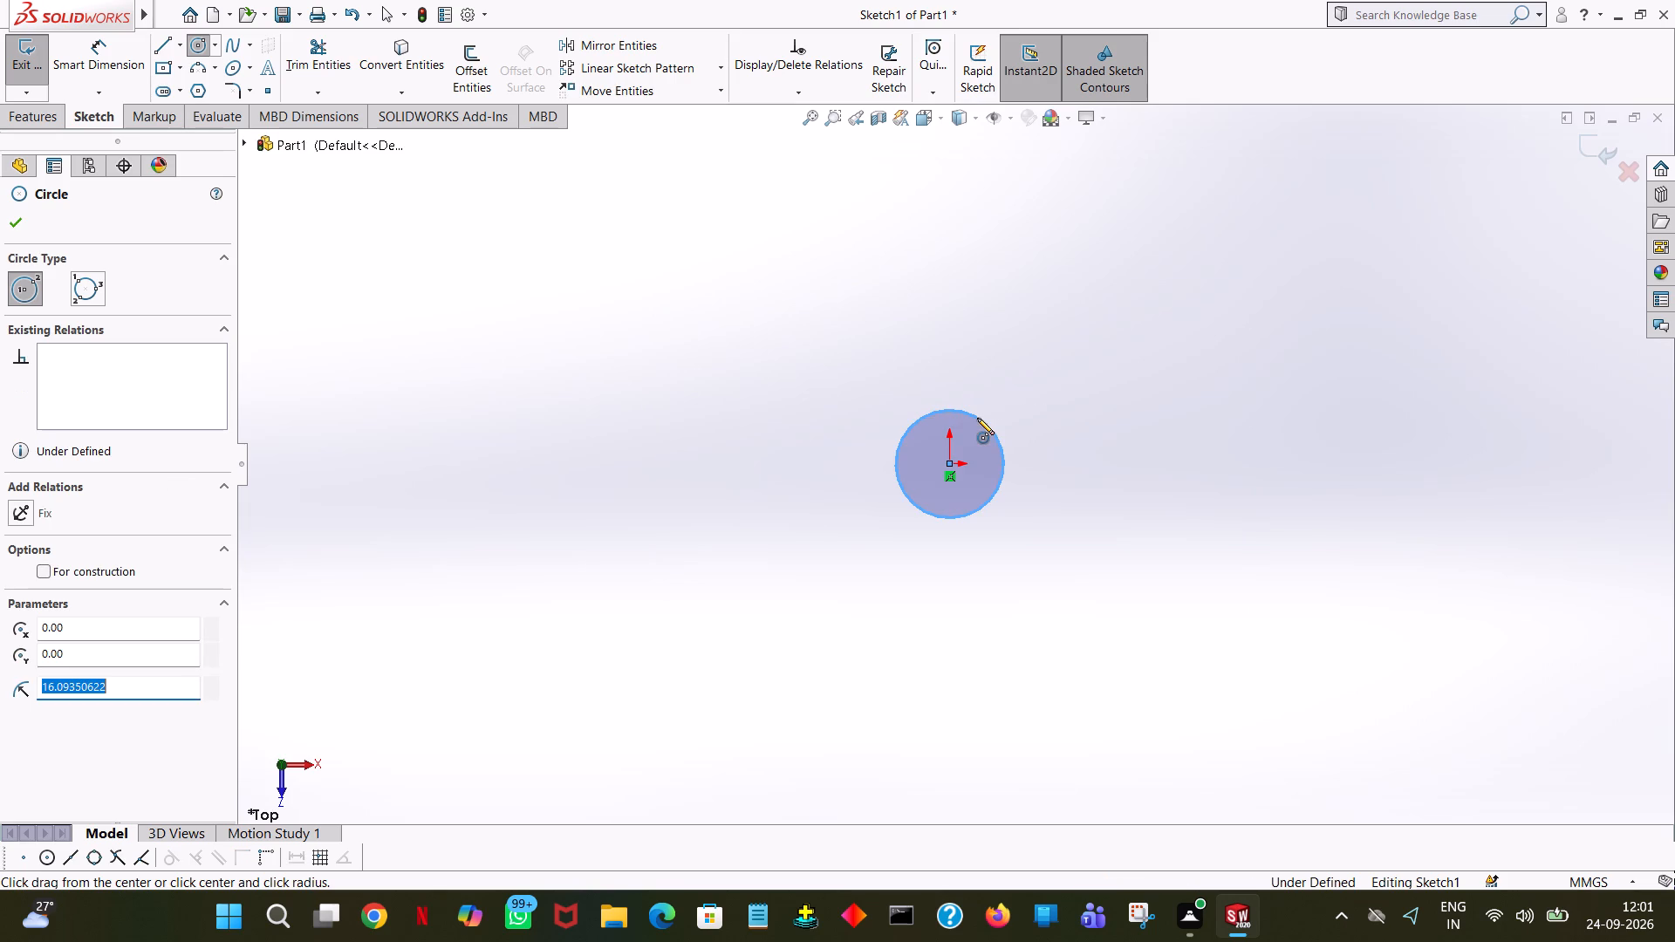
pyautogui.write('62/3')
pyautogui.press('Return')
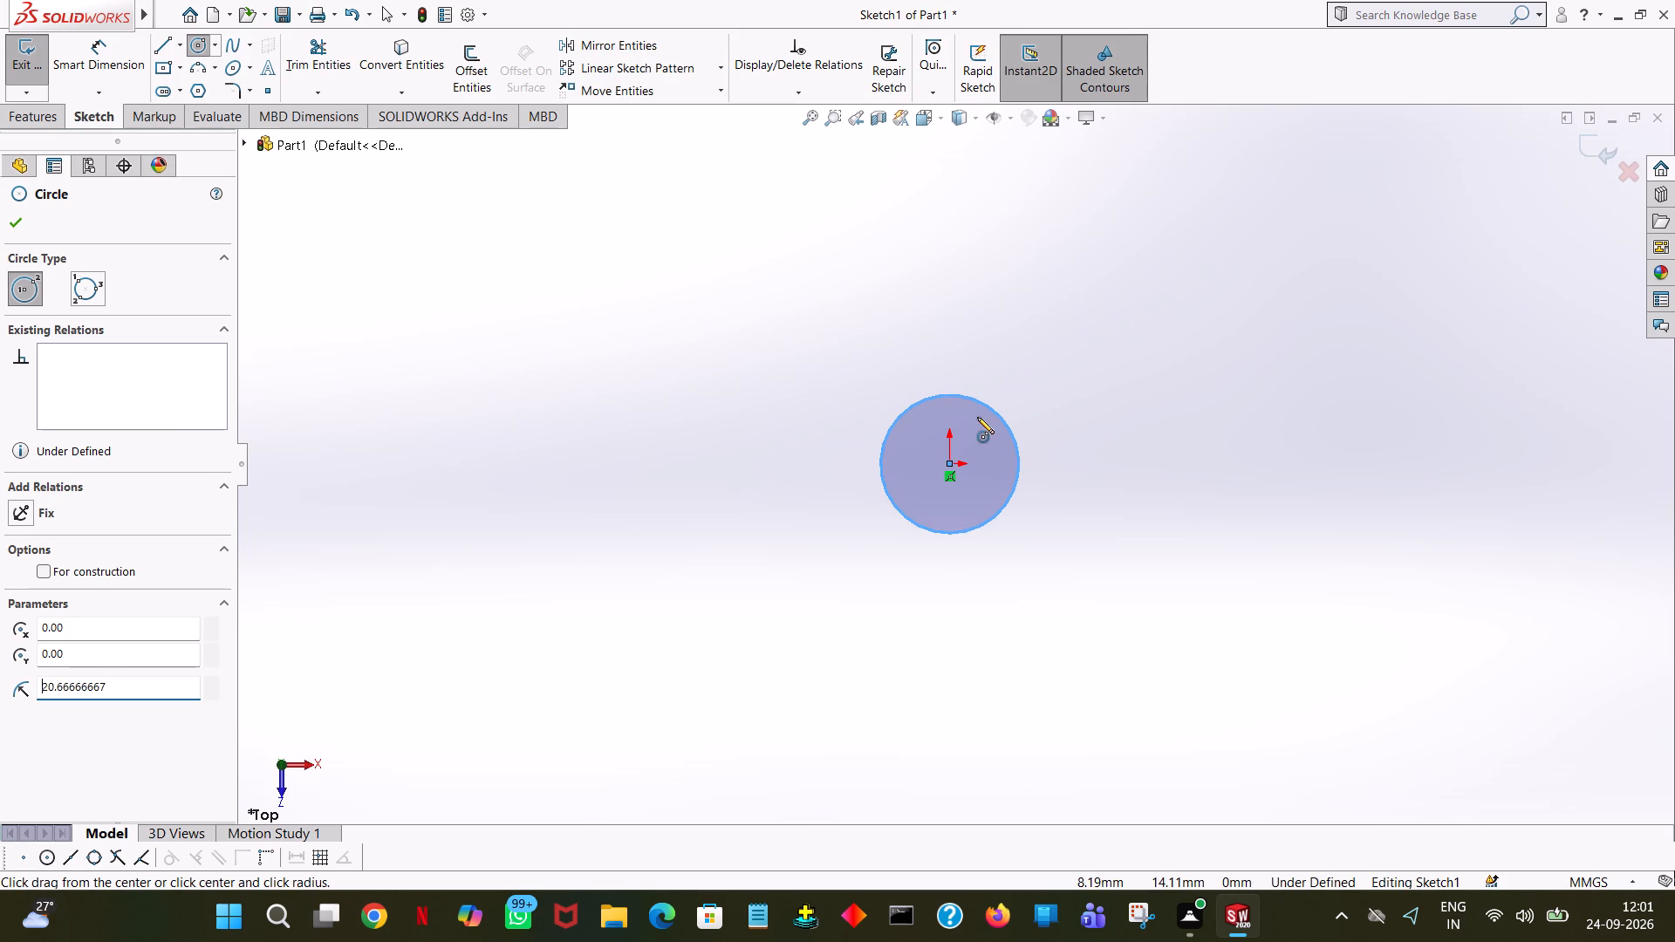
pyautogui.doubleClick(174, 683)
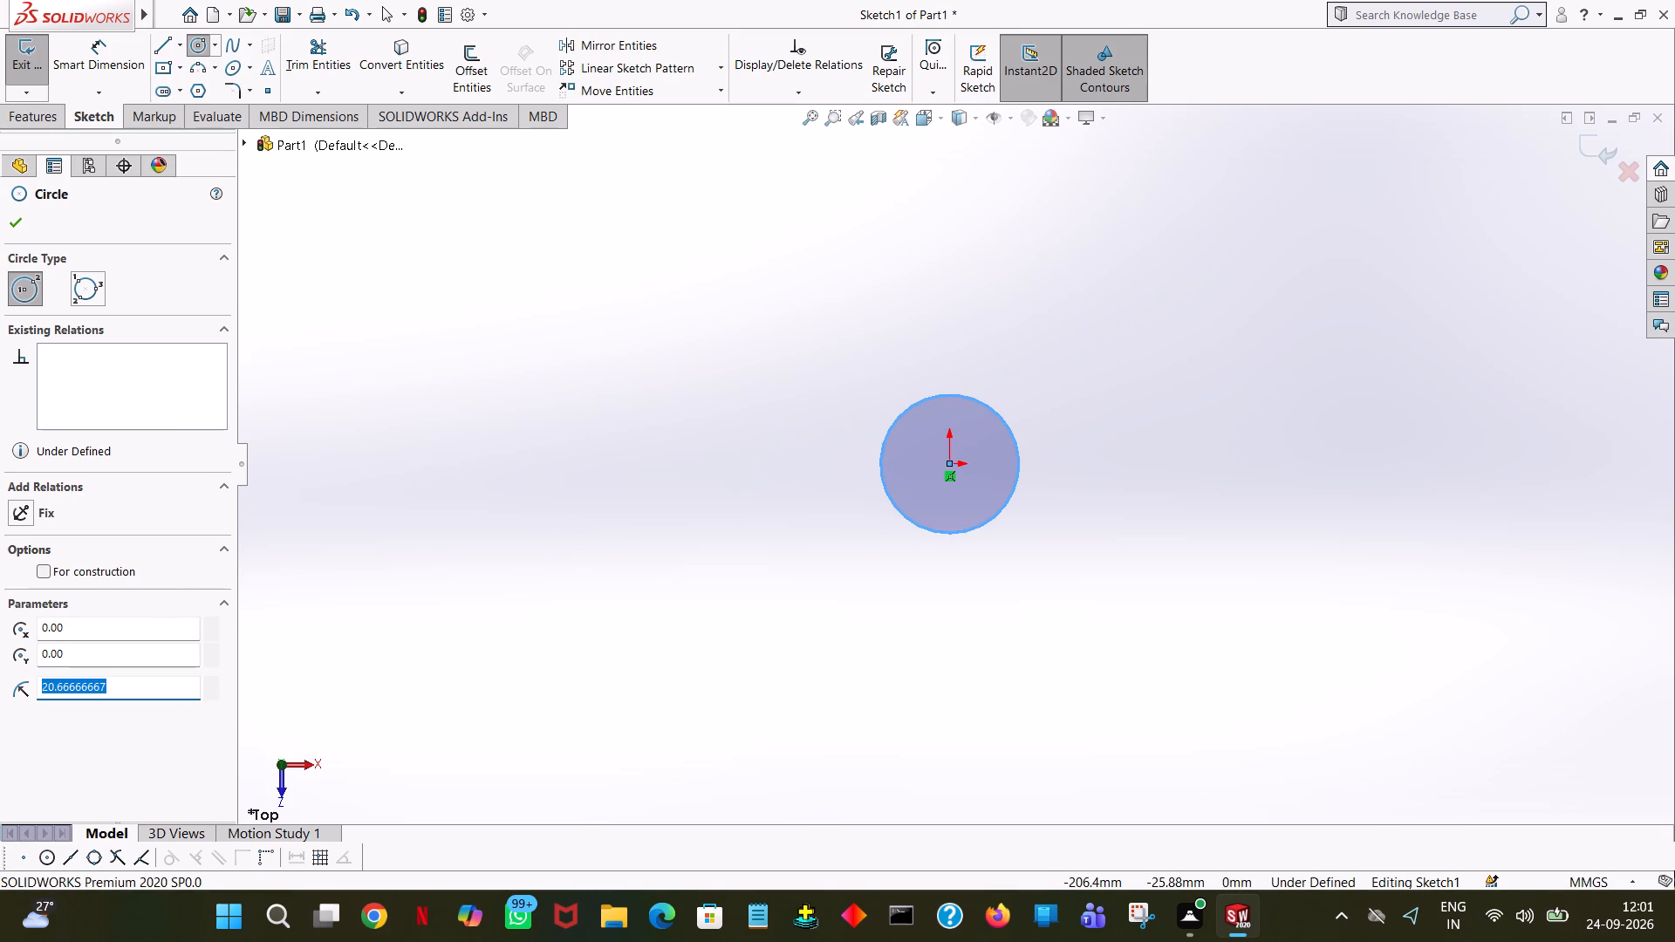
pyautogui.write('62/')
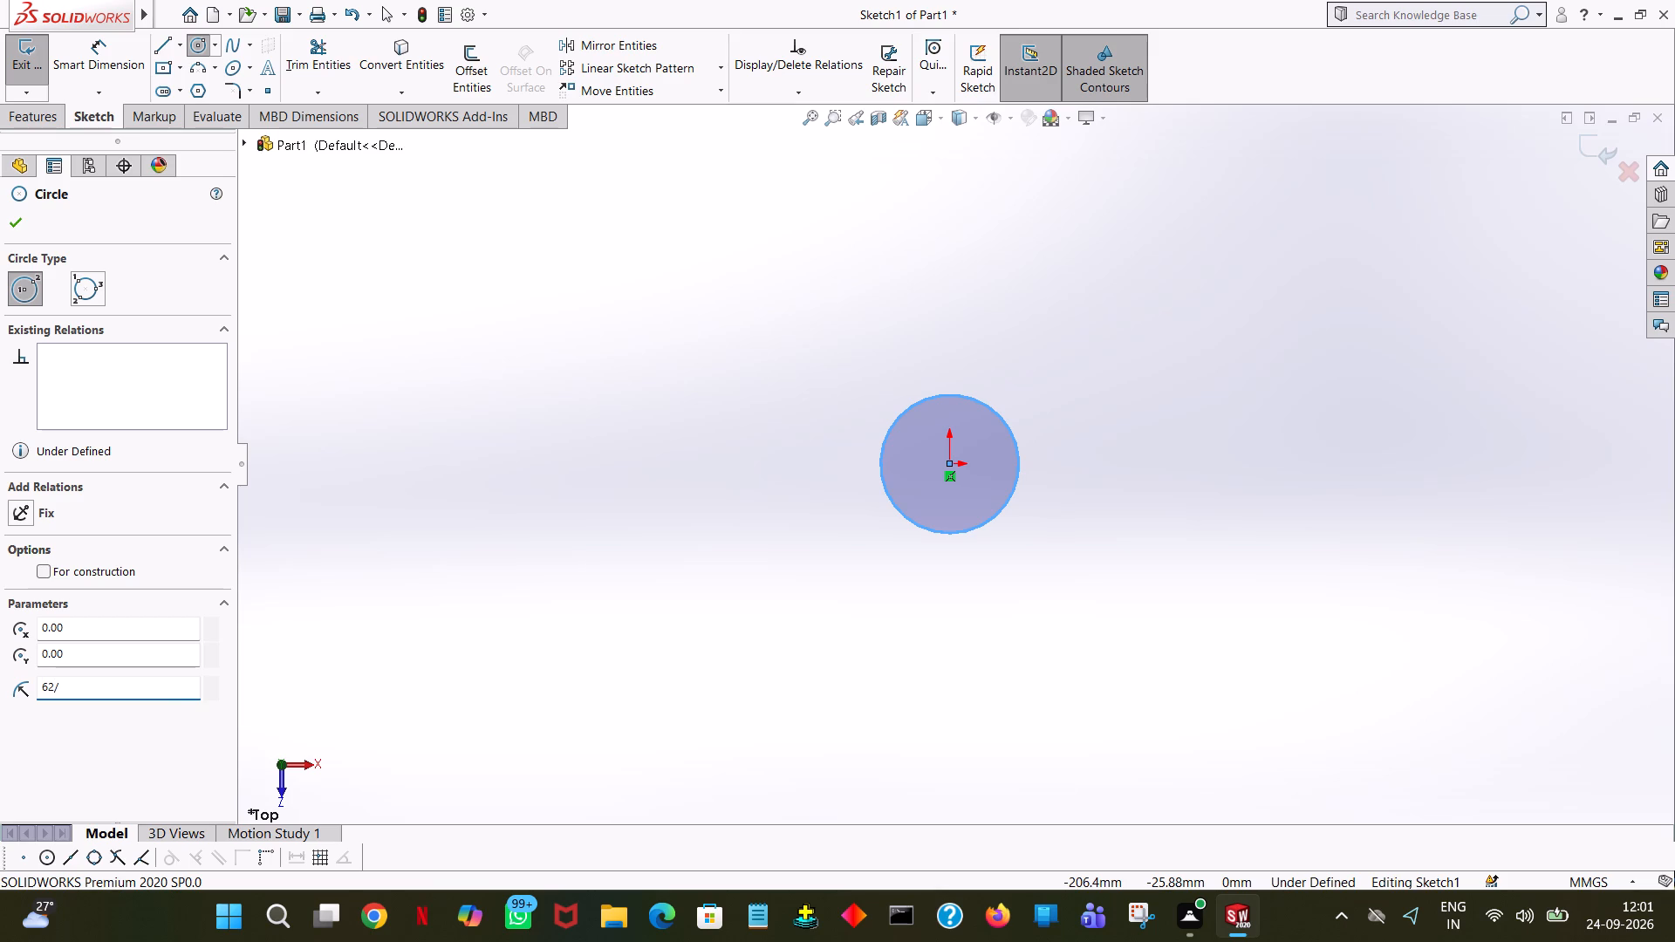
pyautogui.press('2')
pyautogui.press('Return')
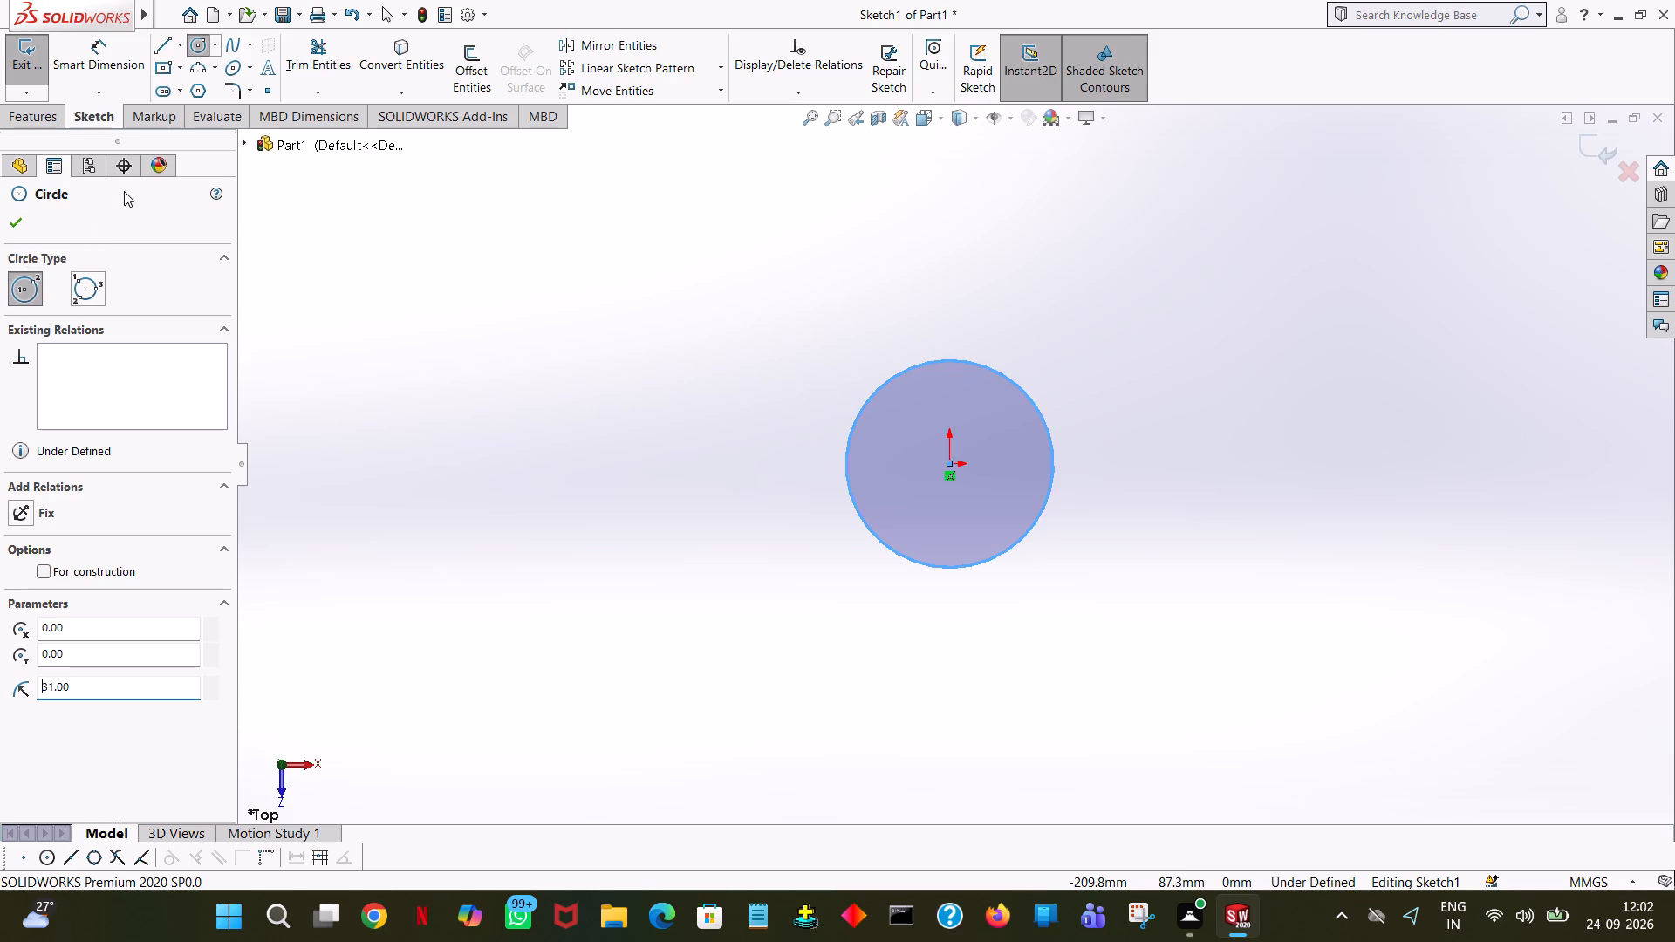
pyautogui.click(16, 222)
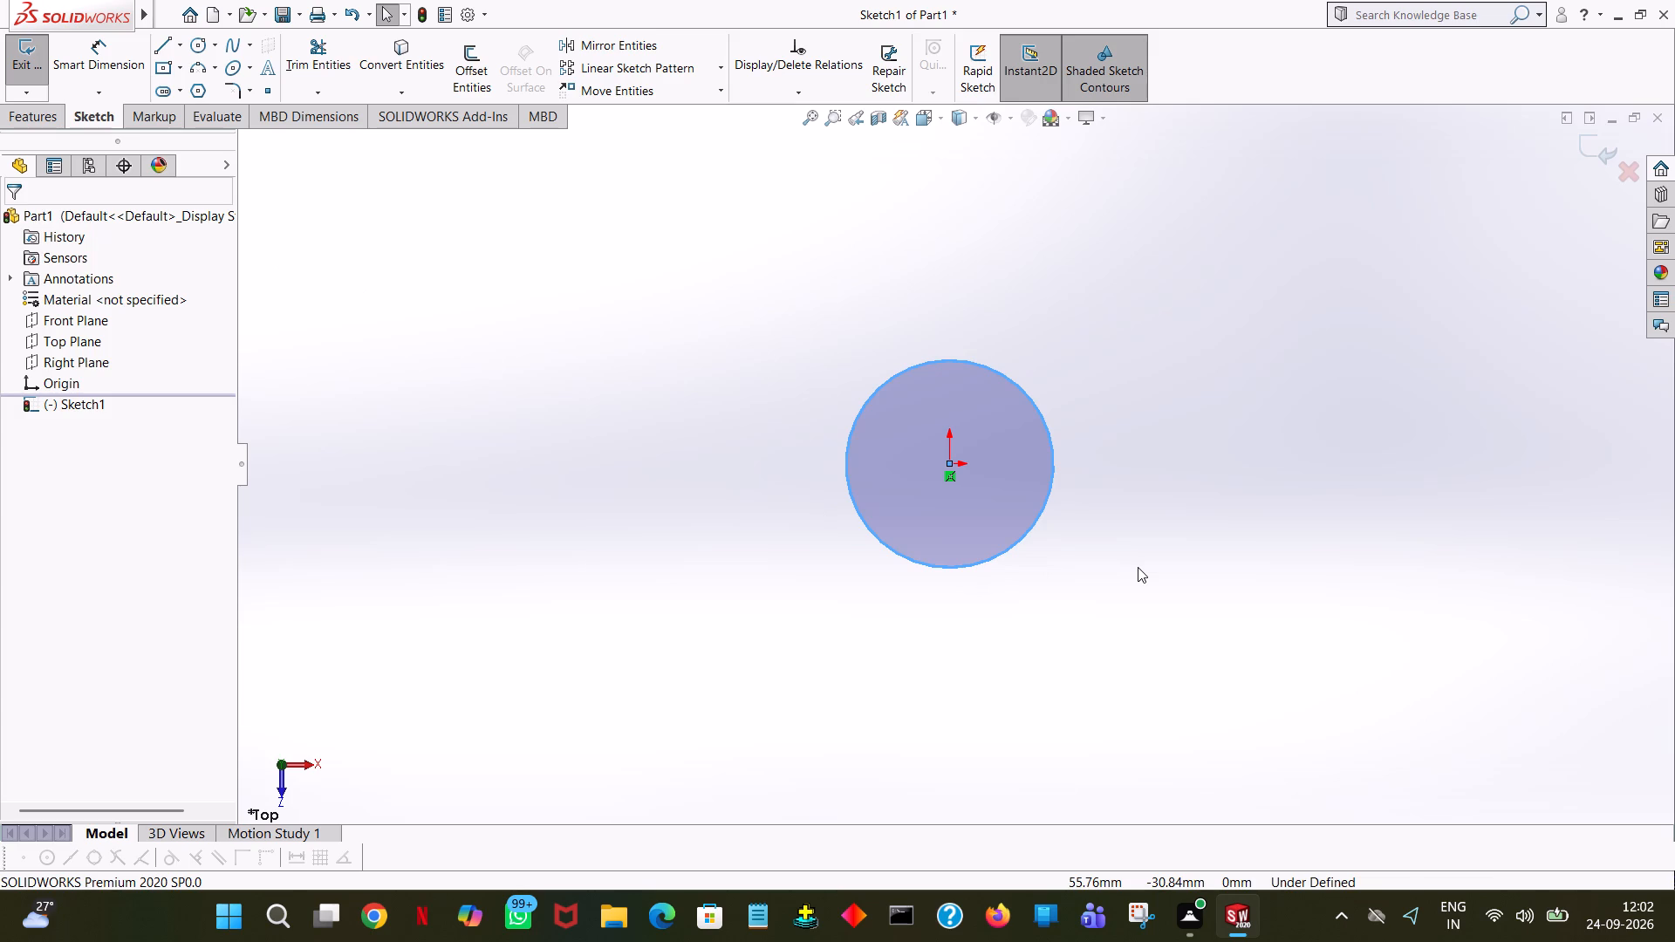
# Extrude the circle as a solid boss to a blind depth of 67 mm.
pyautogui.click(22, 122)
pyautogui.click(44, 72)
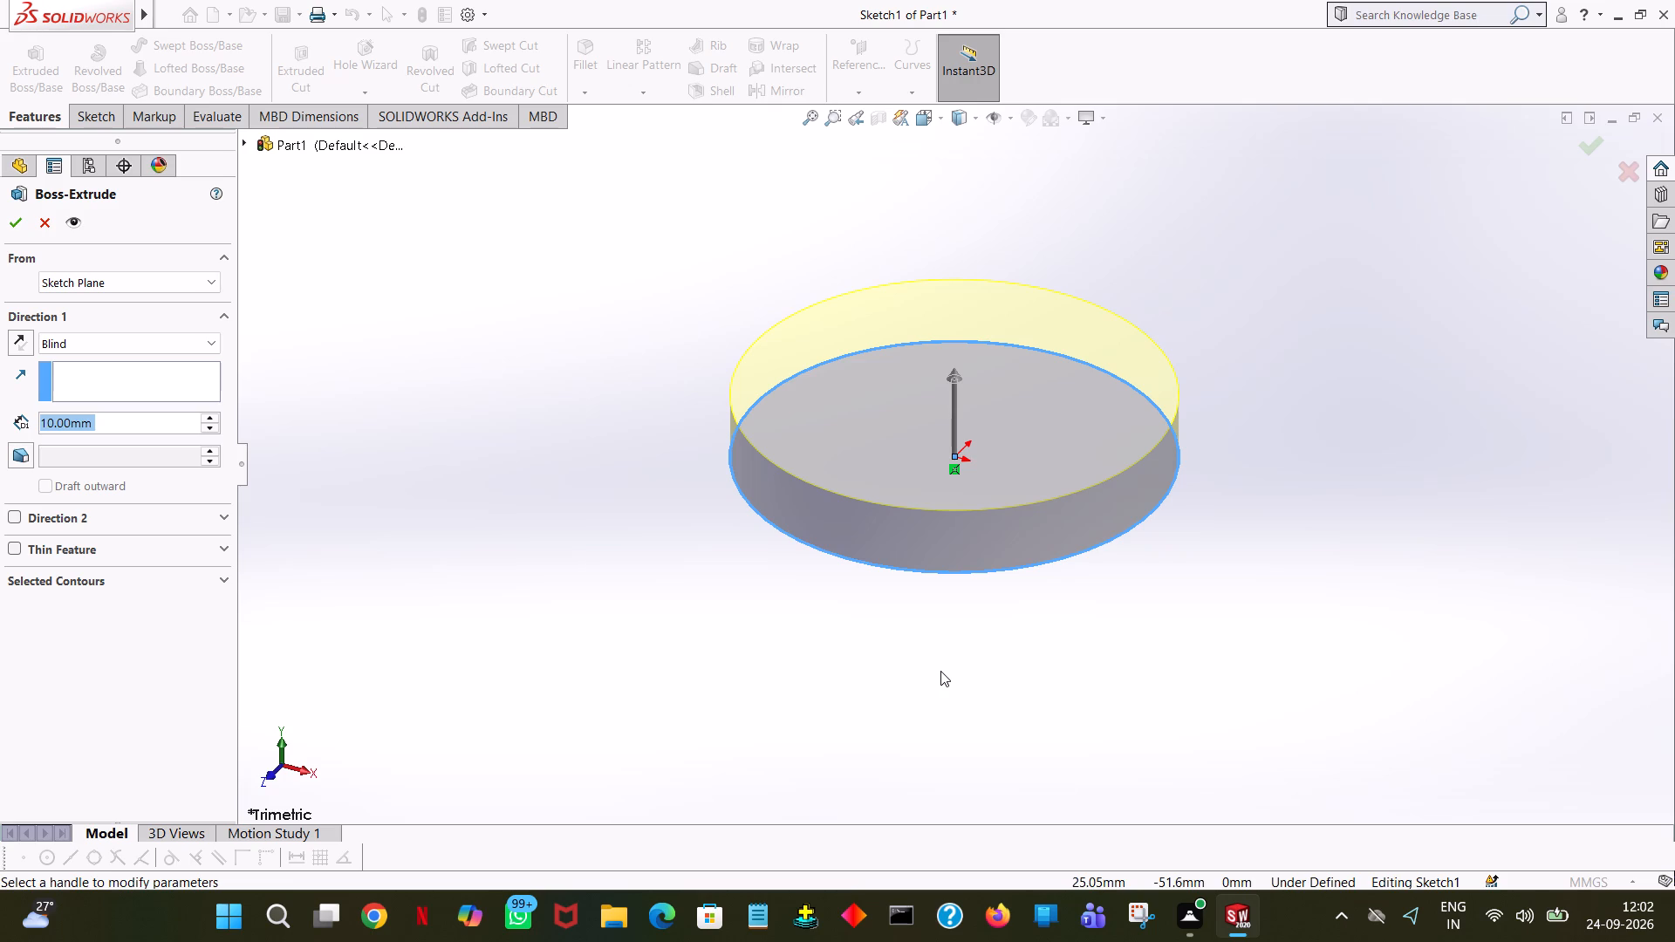
pyautogui.write('67')
pyautogui.press('Return')
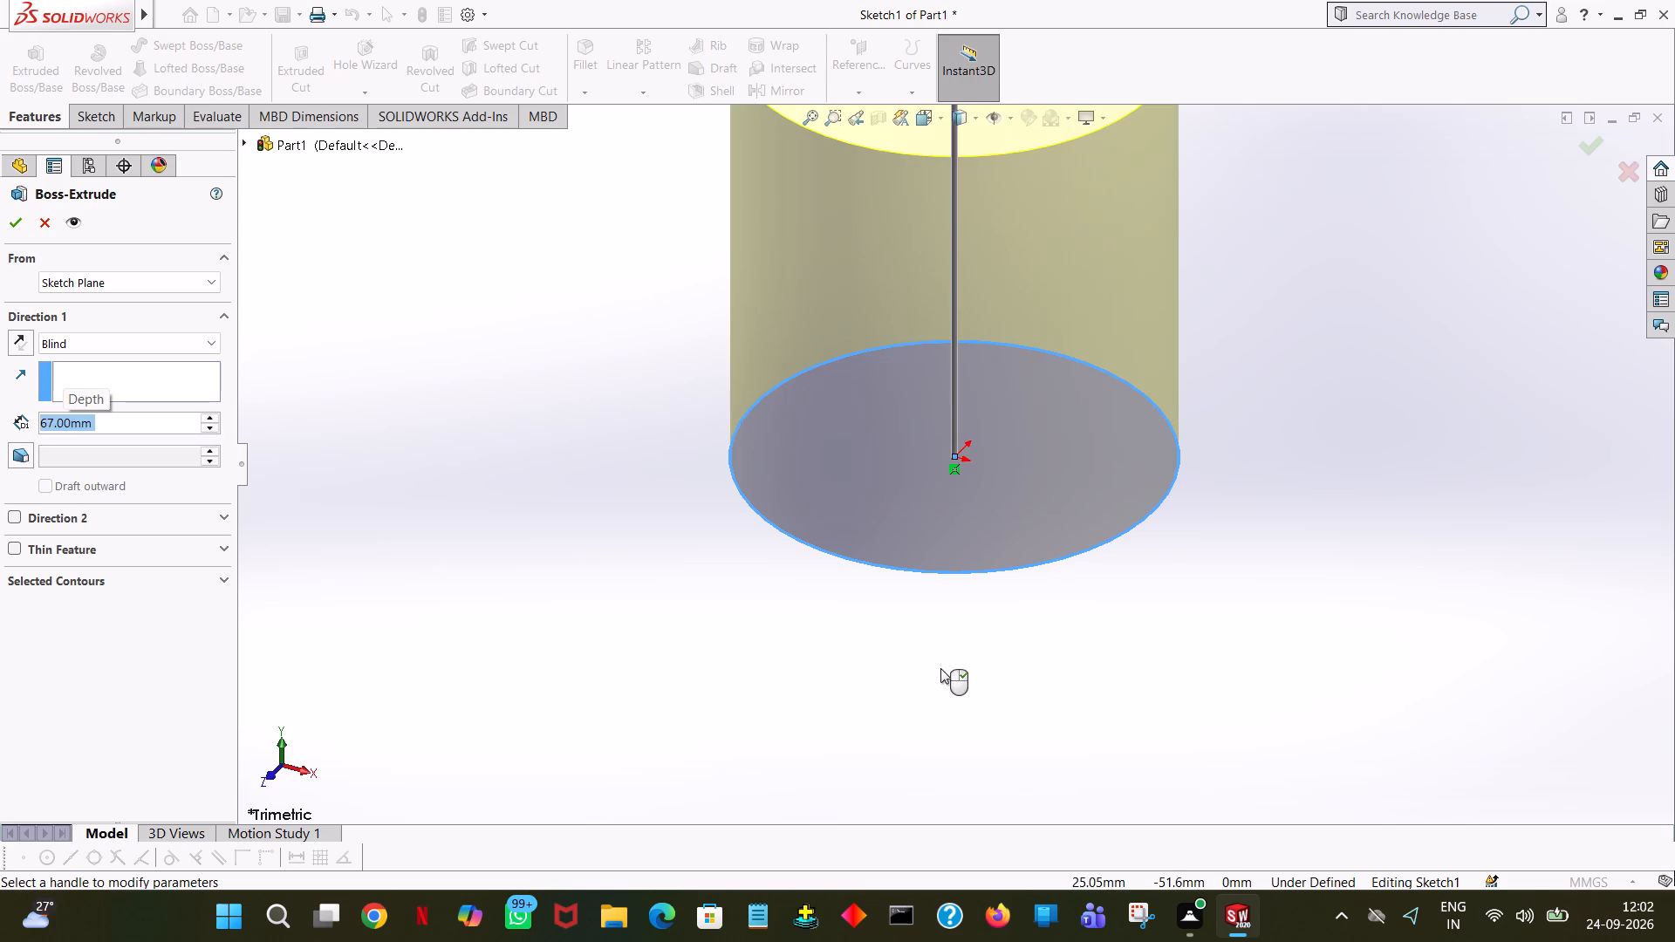
pyautogui.click(10, 218)
pyautogui.click(537, 297)
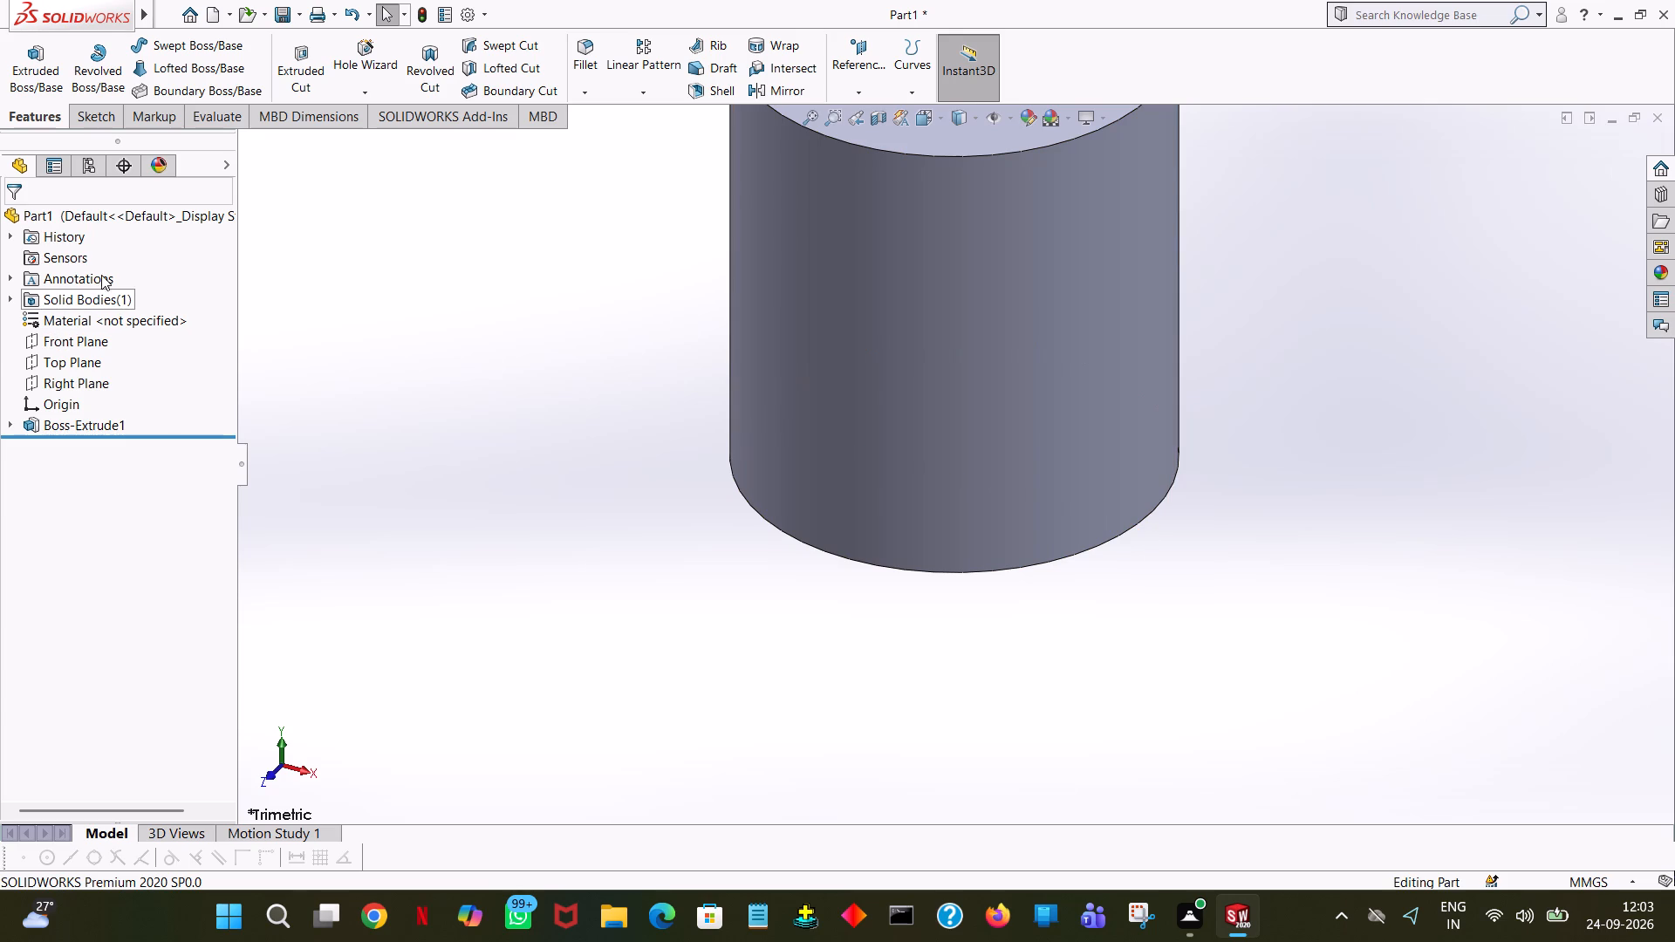
# Create a reference plane parallel to the Right Plane at an offset distance of 62/2 (31 mm).
pyautogui.keyDown('ctrl'); pyautogui.scroll(-6, 102, 272); pyautogui.keyUp('ctrl')
pyautogui.keyDown('ctrl'); pyautogui.scroll(-3, 901, 389); pyautogui.keyUp('ctrl')
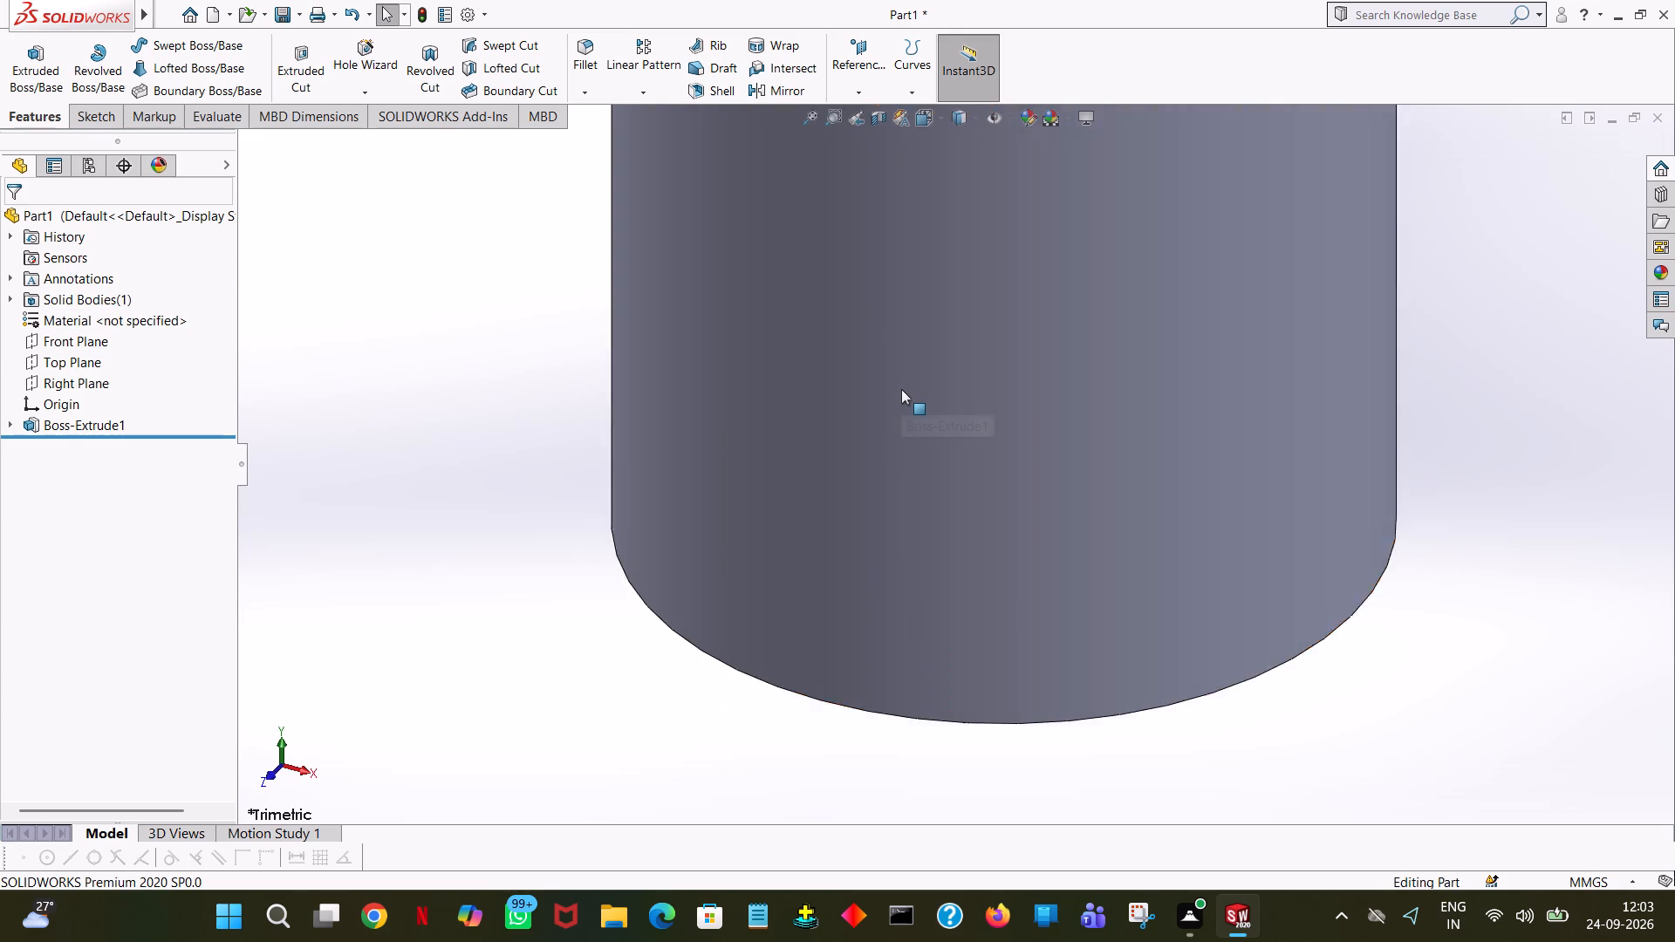
pyautogui.keyDown('ctrl'); pyautogui.scroll(-1, 901, 389); pyautogui.keyUp('ctrl')
pyautogui.keyDown('ctrl'); pyautogui.scroll(6, 901, 389); pyautogui.keyUp('ctrl')
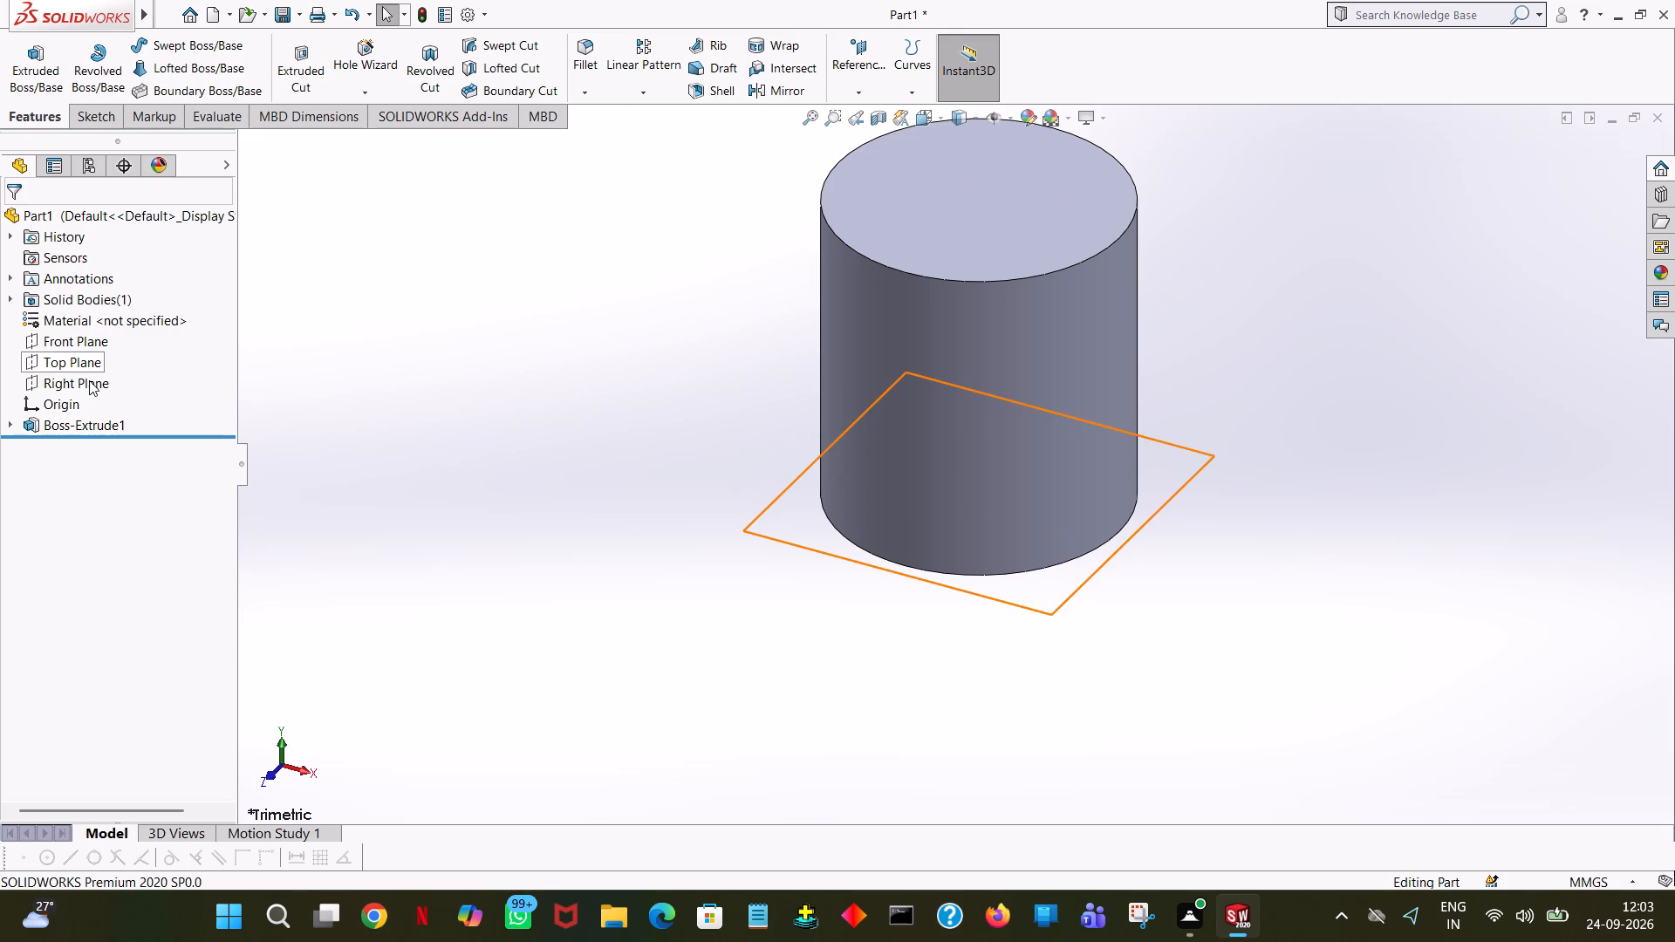
pyautogui.click(96, 347)
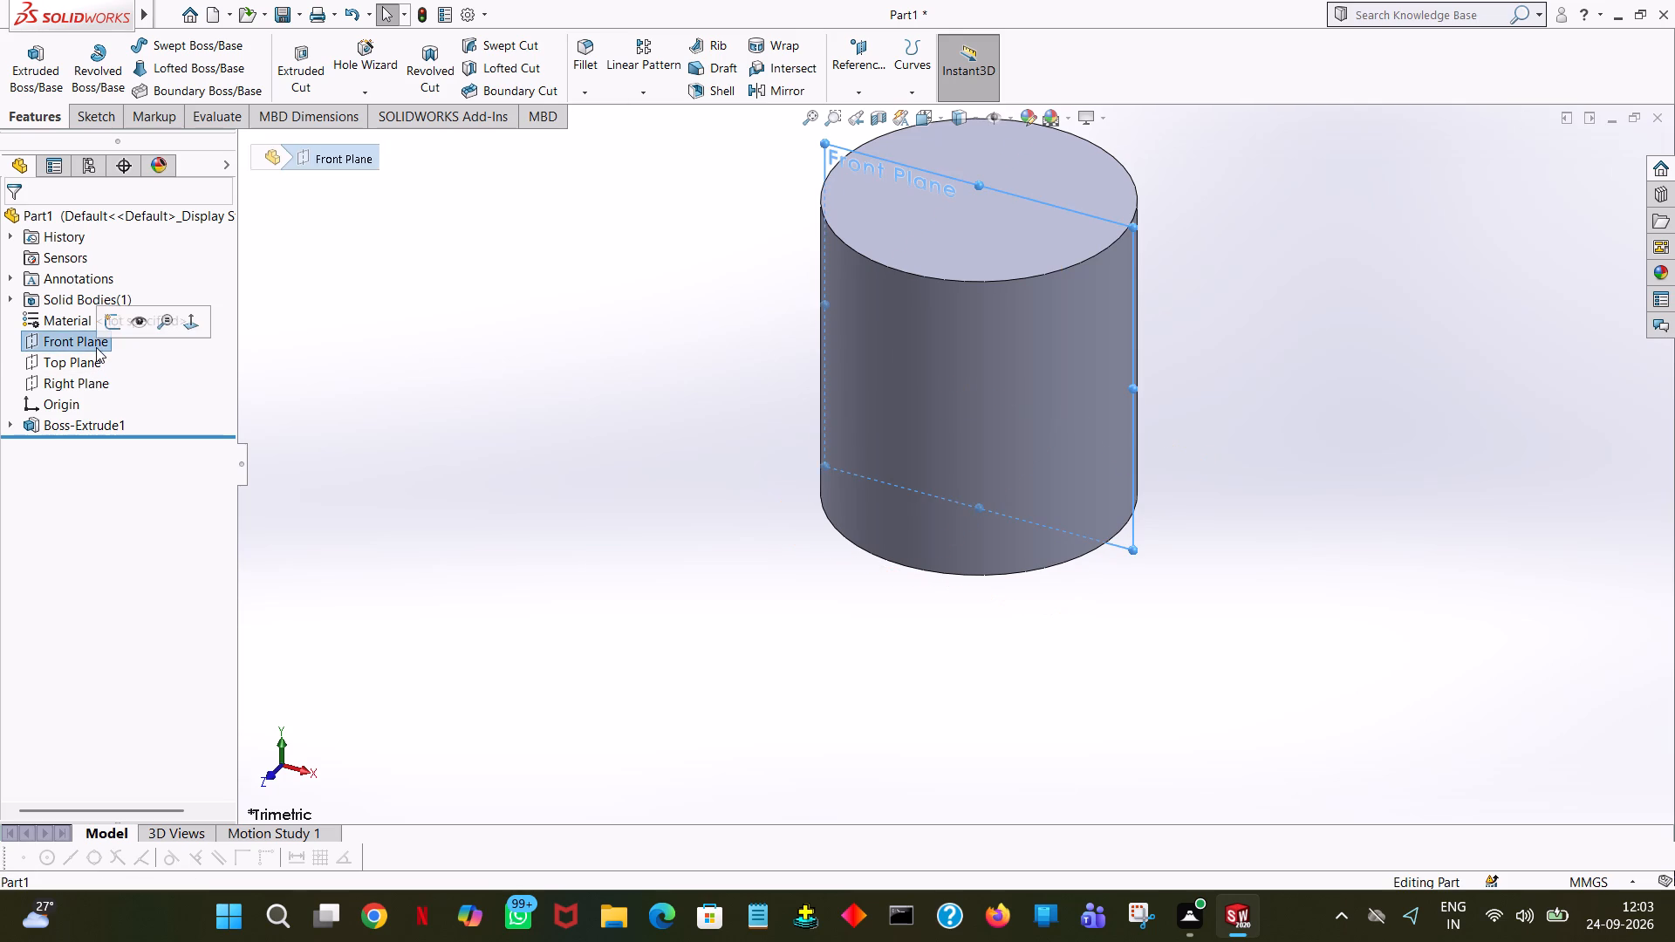
pyautogui.moveTo(499, 370); pyautogui.dragTo(403, 385, button='middle')
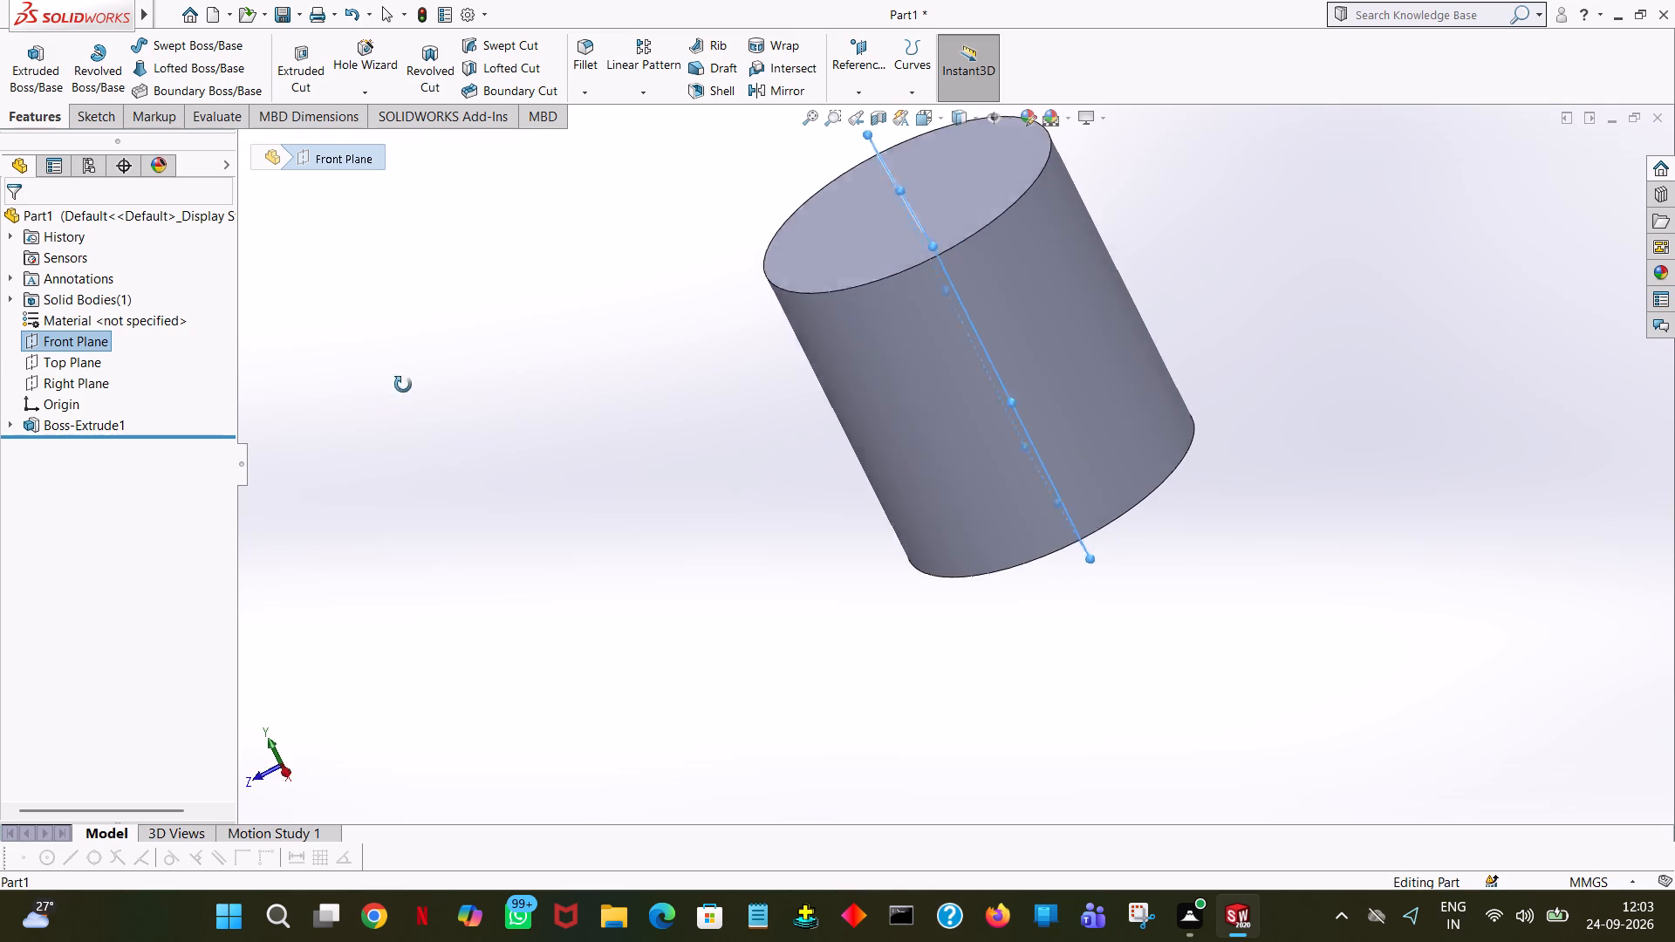
pyautogui.moveTo(403, 385); pyautogui.dragTo(408, 376, button='middle')
pyautogui.middleClick(418, 345)
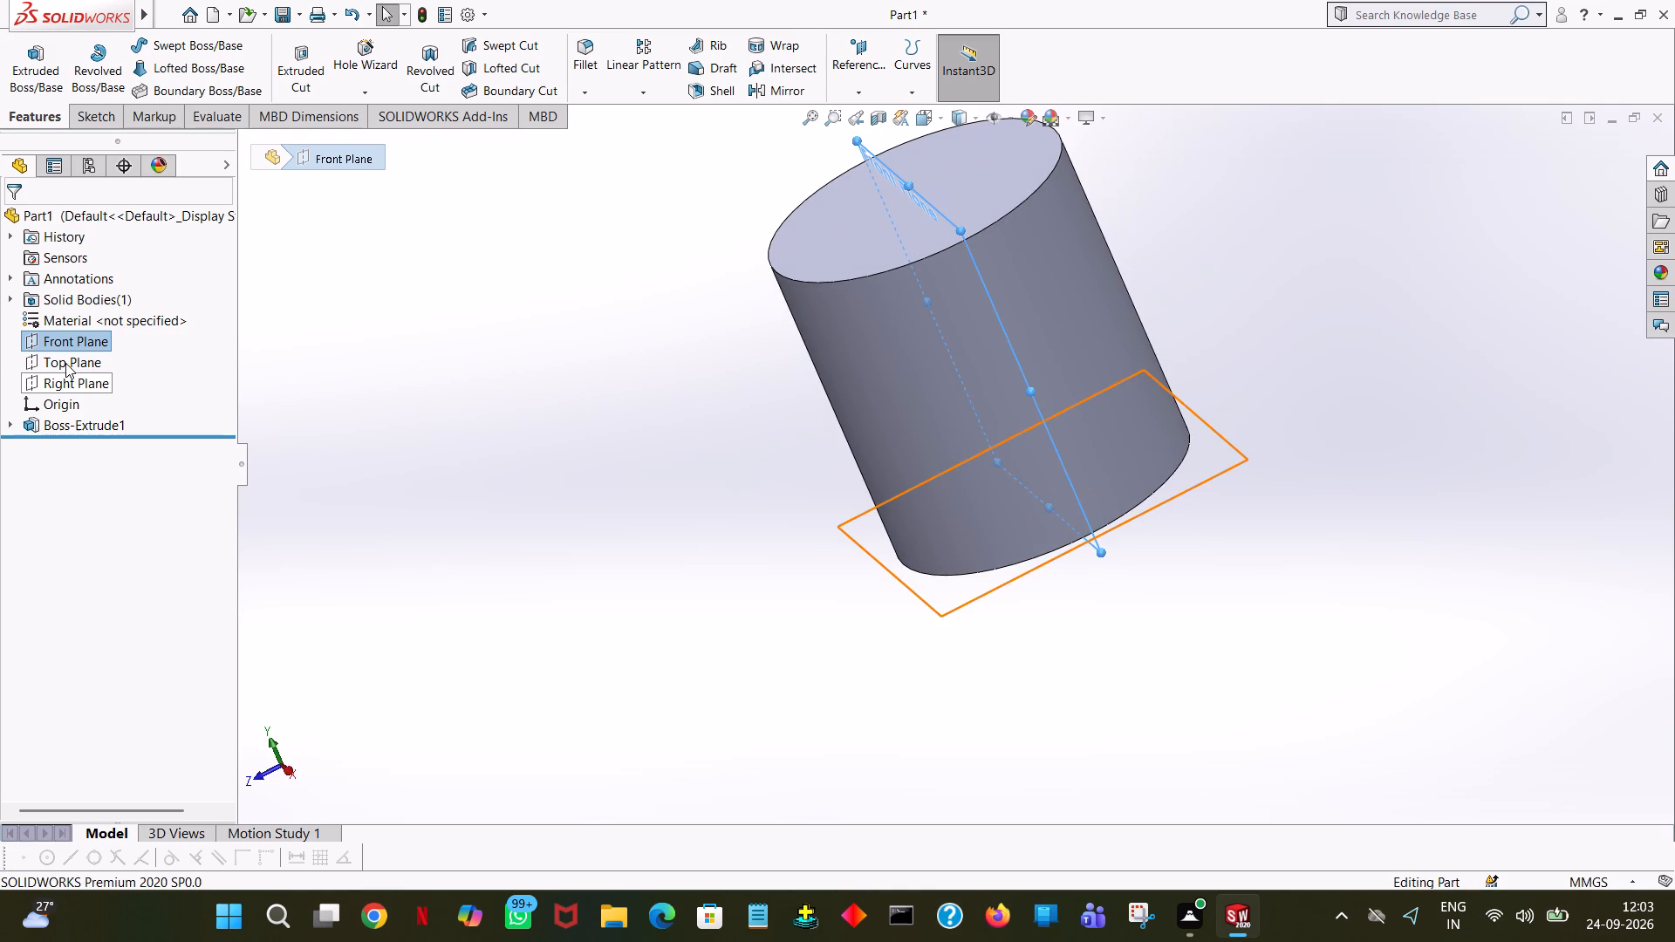
pyautogui.click(65, 383)
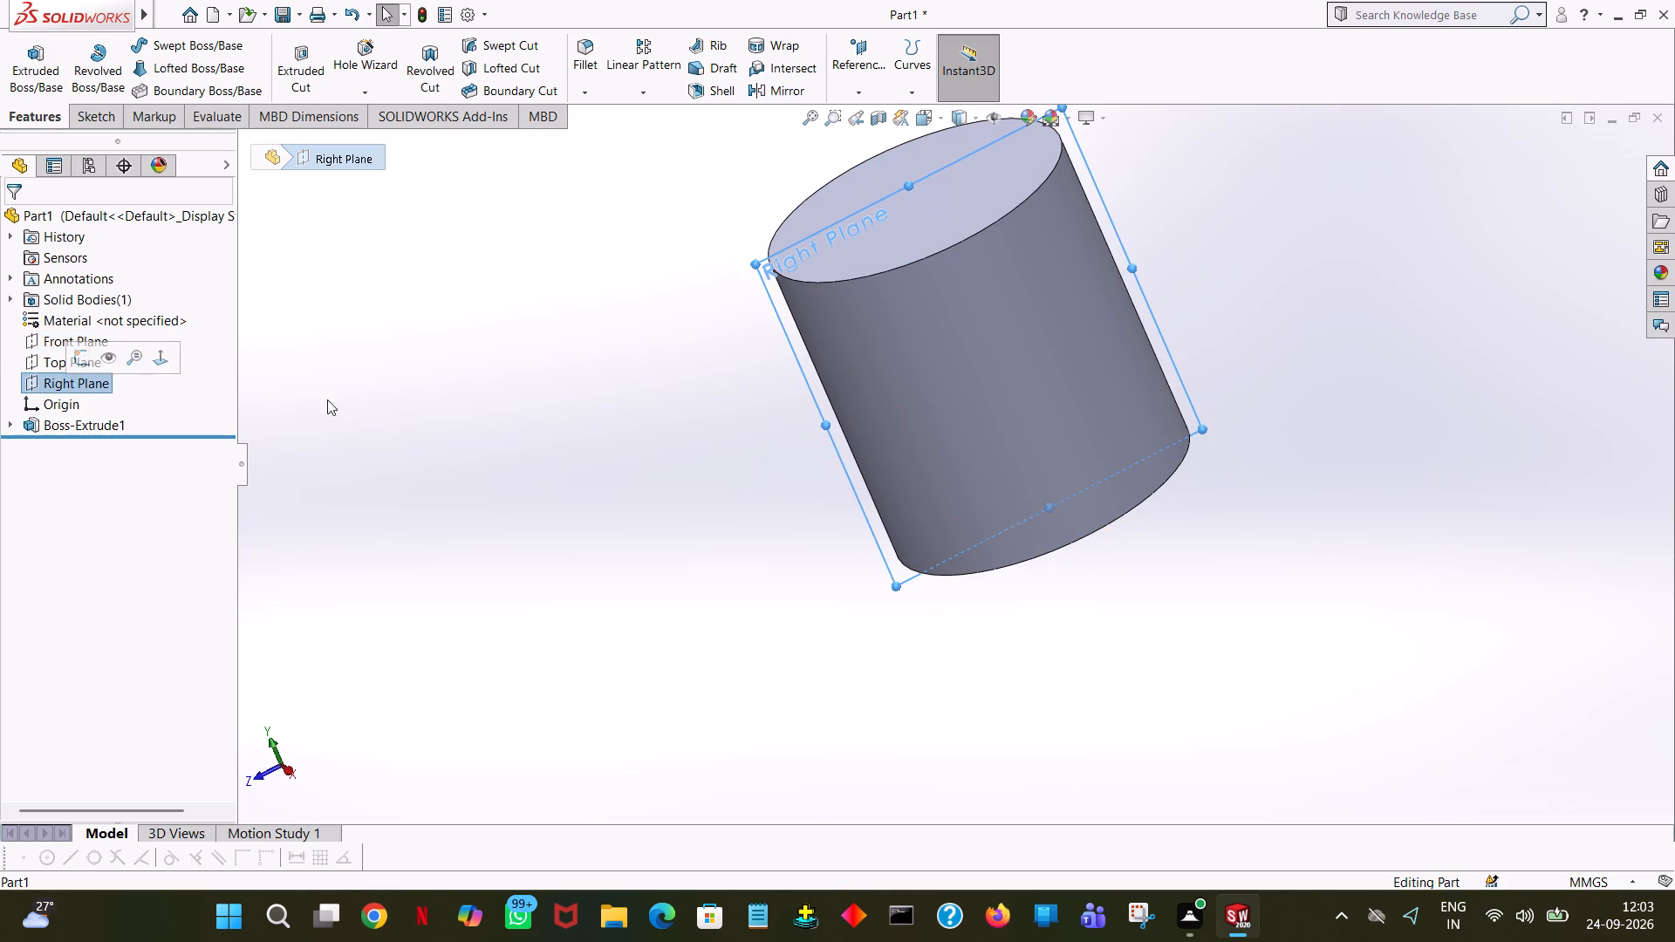
pyautogui.moveTo(392, 442); pyautogui.dragTo(369, 447, button='middle')
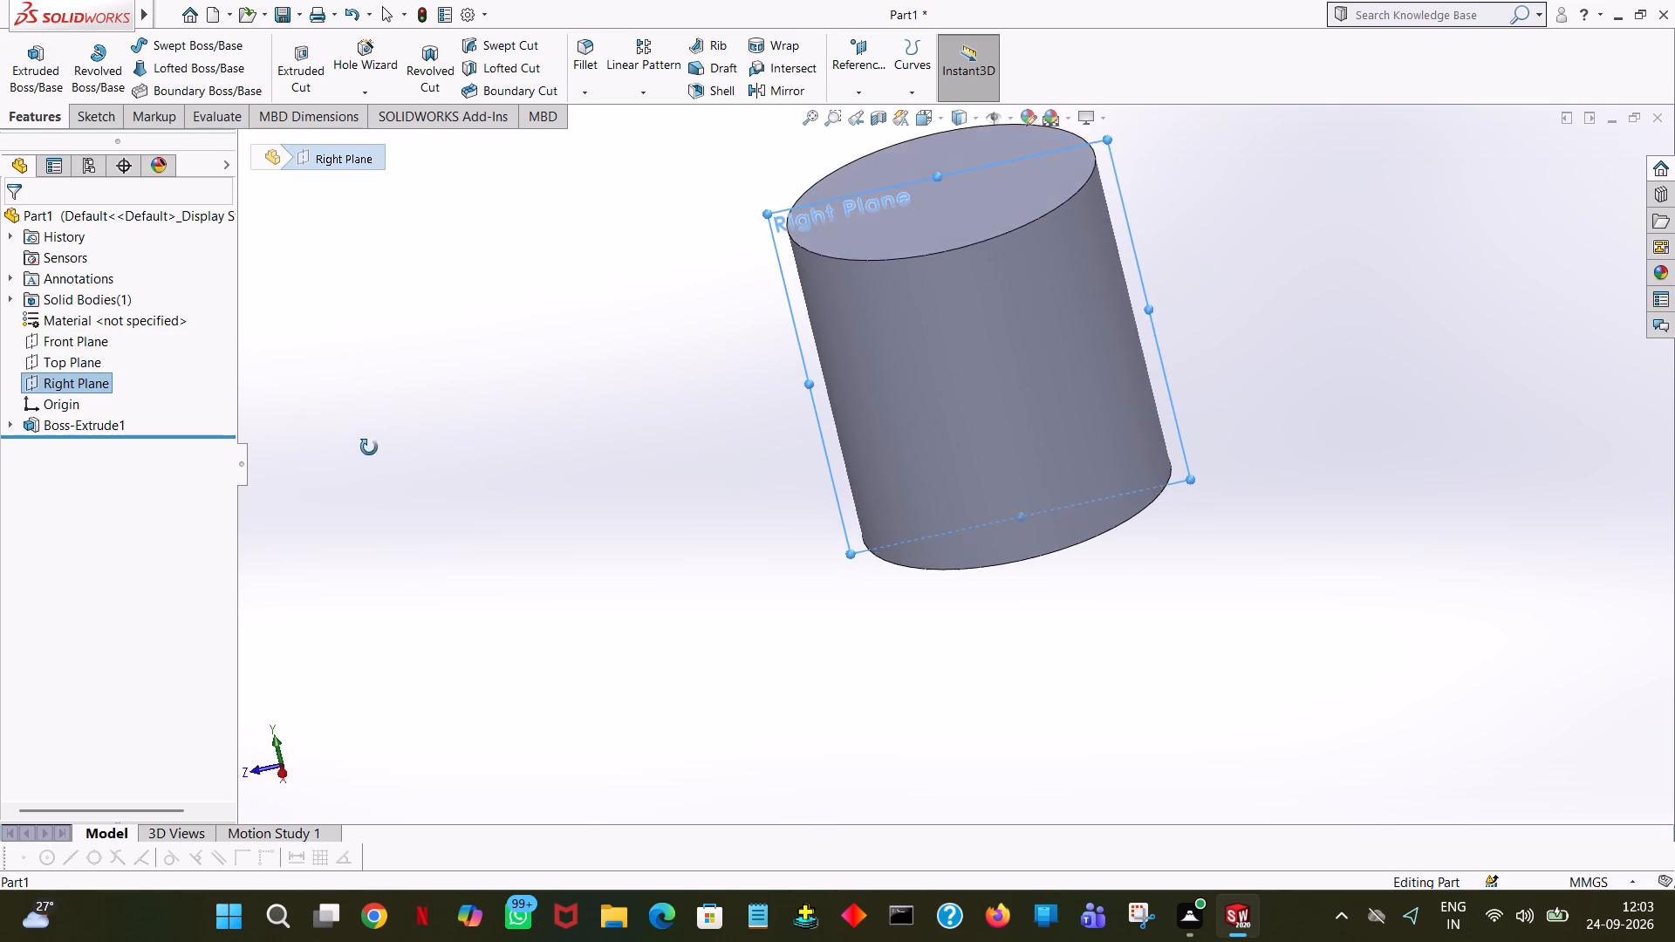
pyautogui.moveTo(369, 447); pyautogui.dragTo(370, 452, button='middle')
pyautogui.click(860, 95)
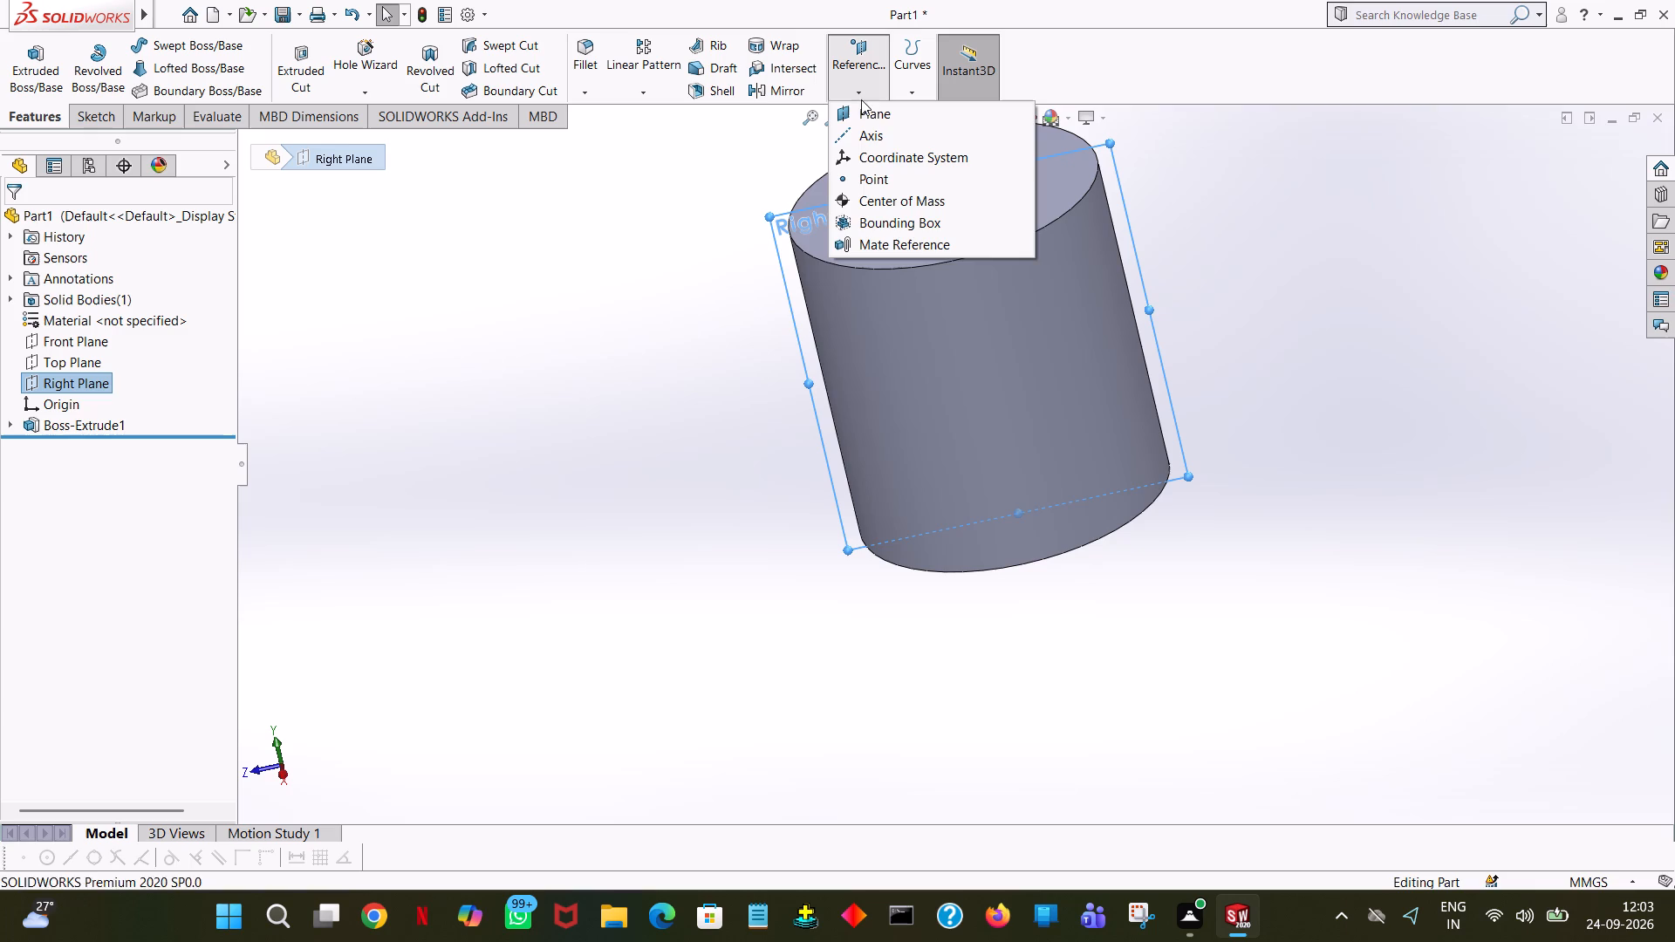
pyautogui.click(865, 108)
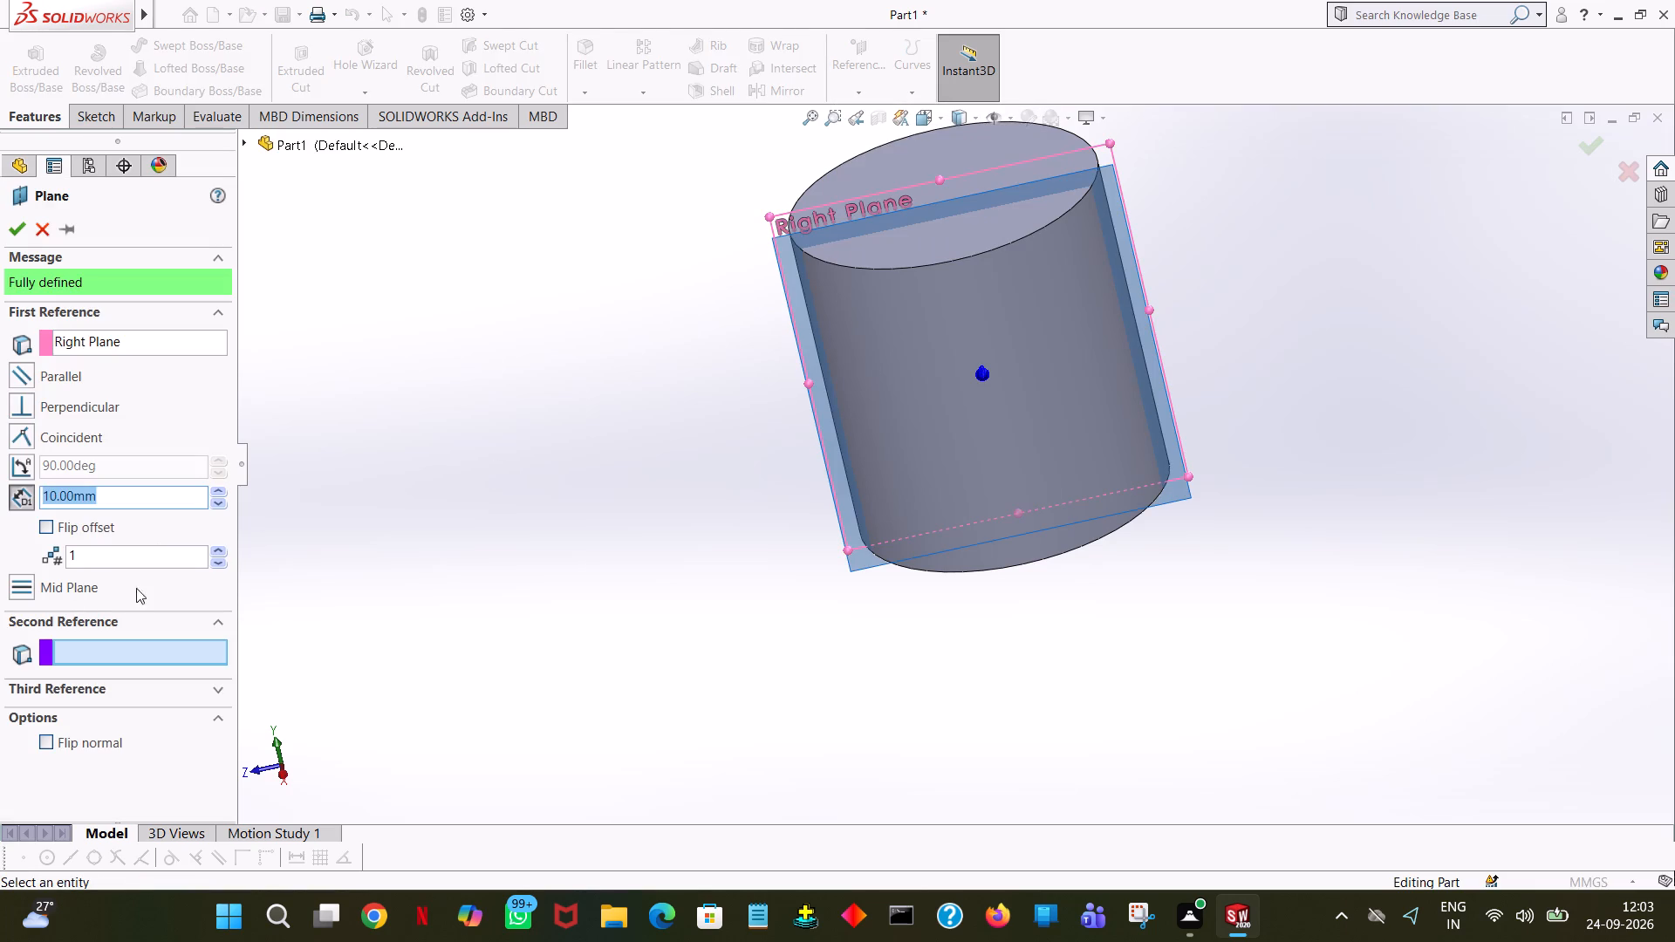
pyautogui.click(222, 489)
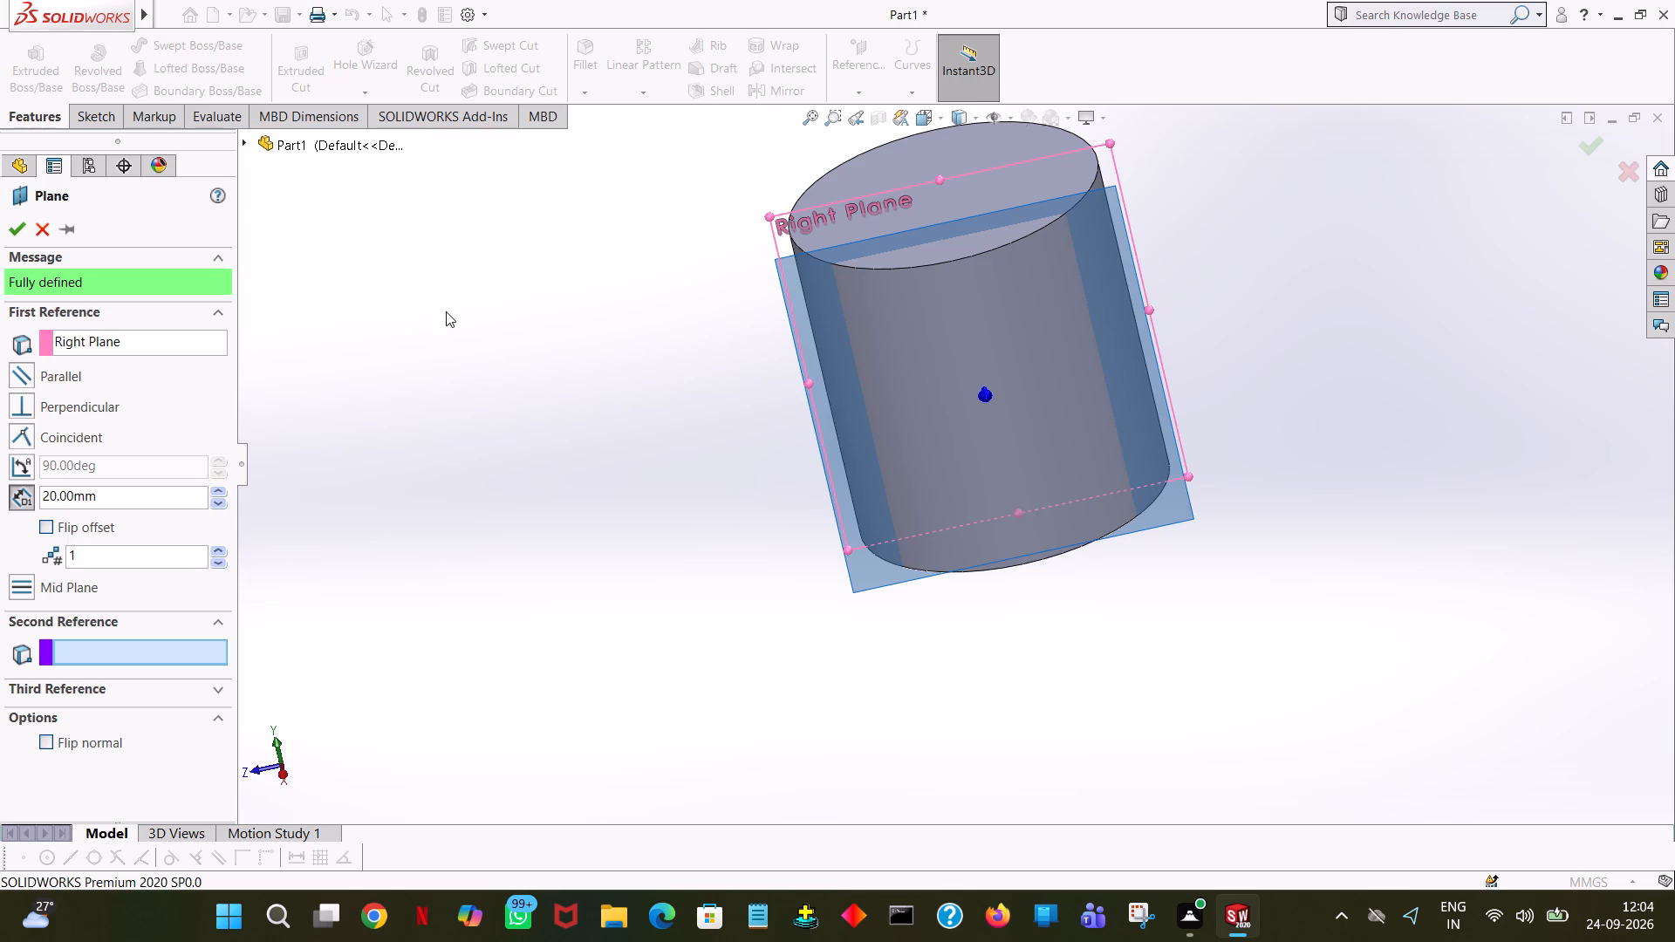
pyautogui.doubleClick(117, 495)
pyautogui.write('62/2')
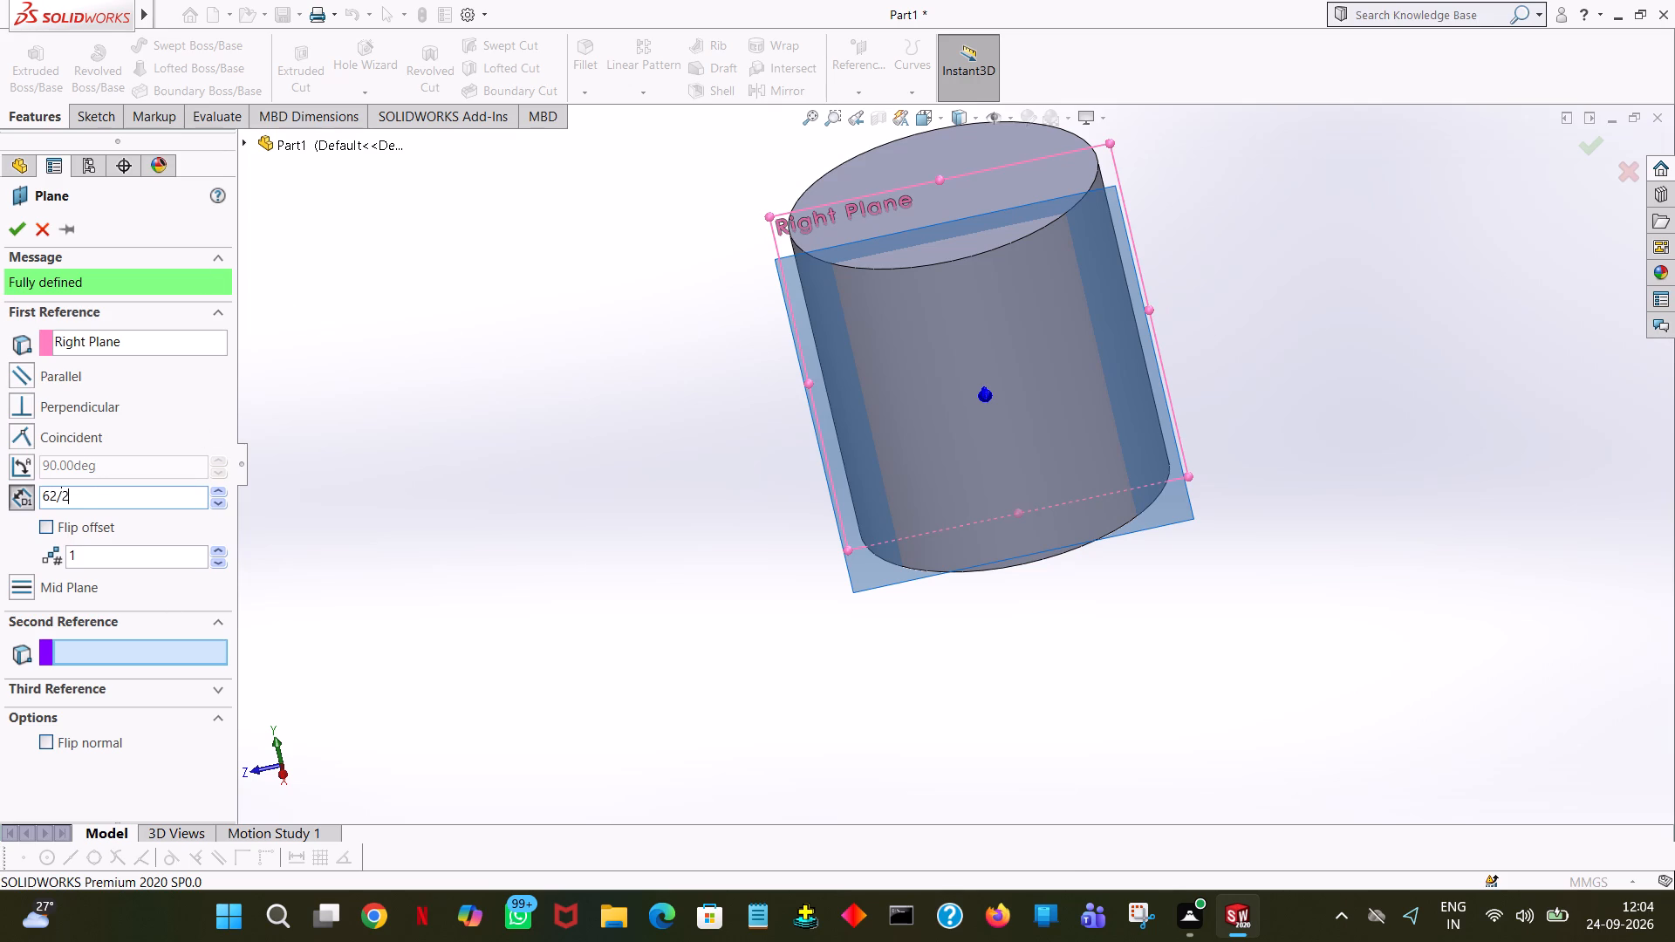
pyautogui.press('Return')
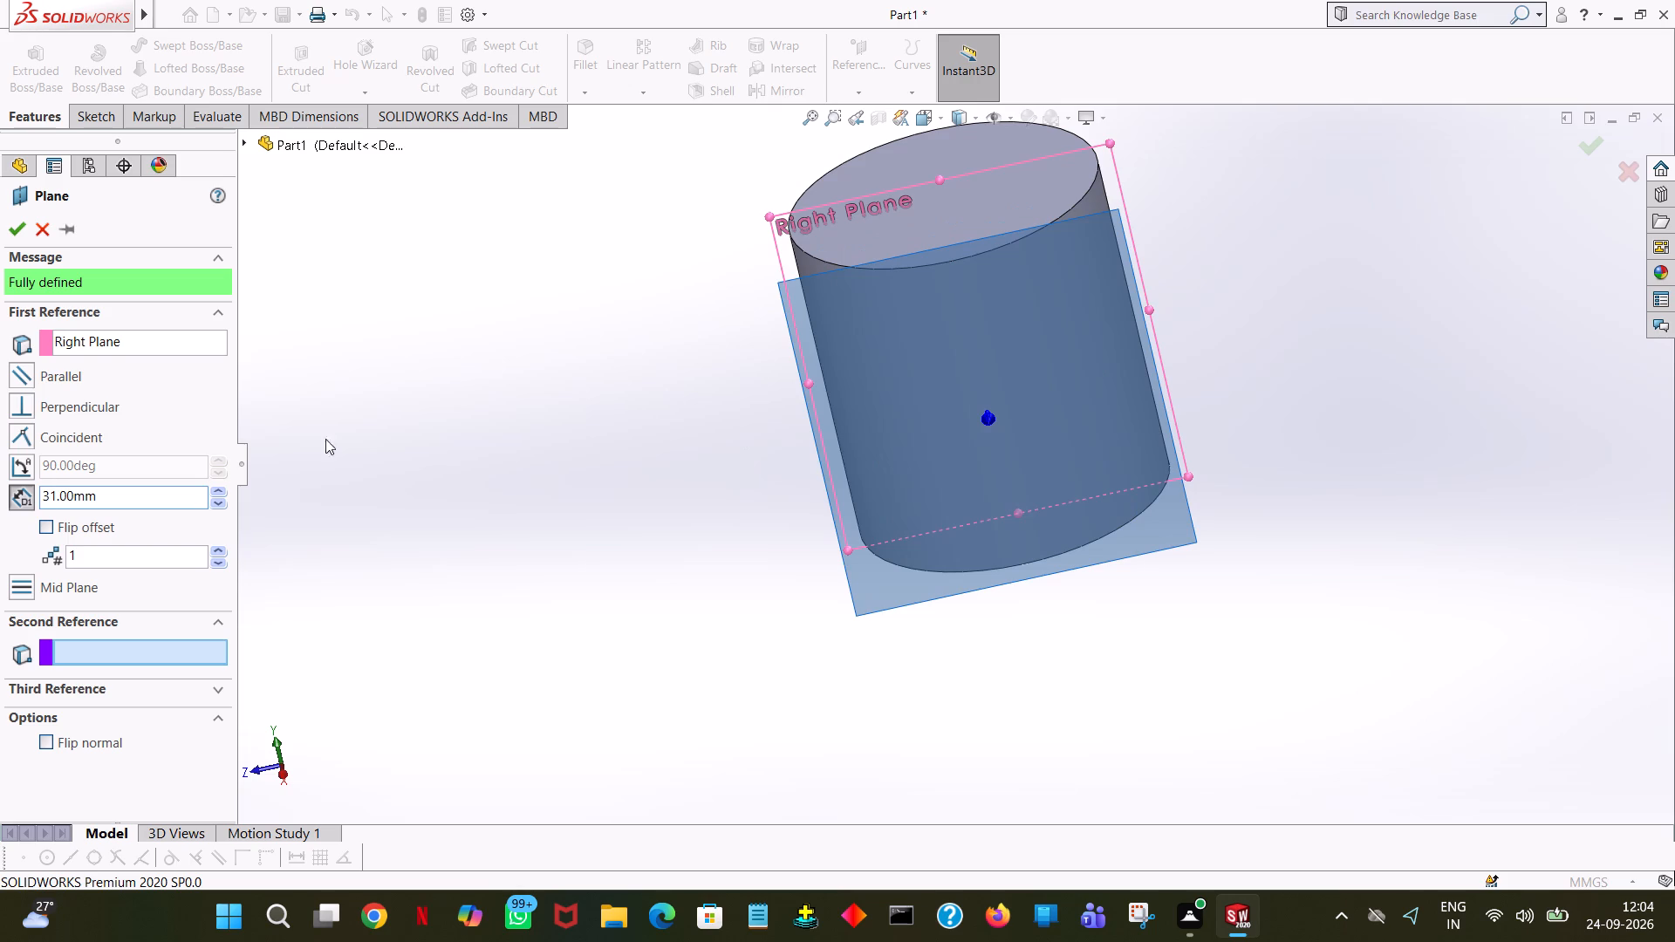
pyautogui.click(14, 222)
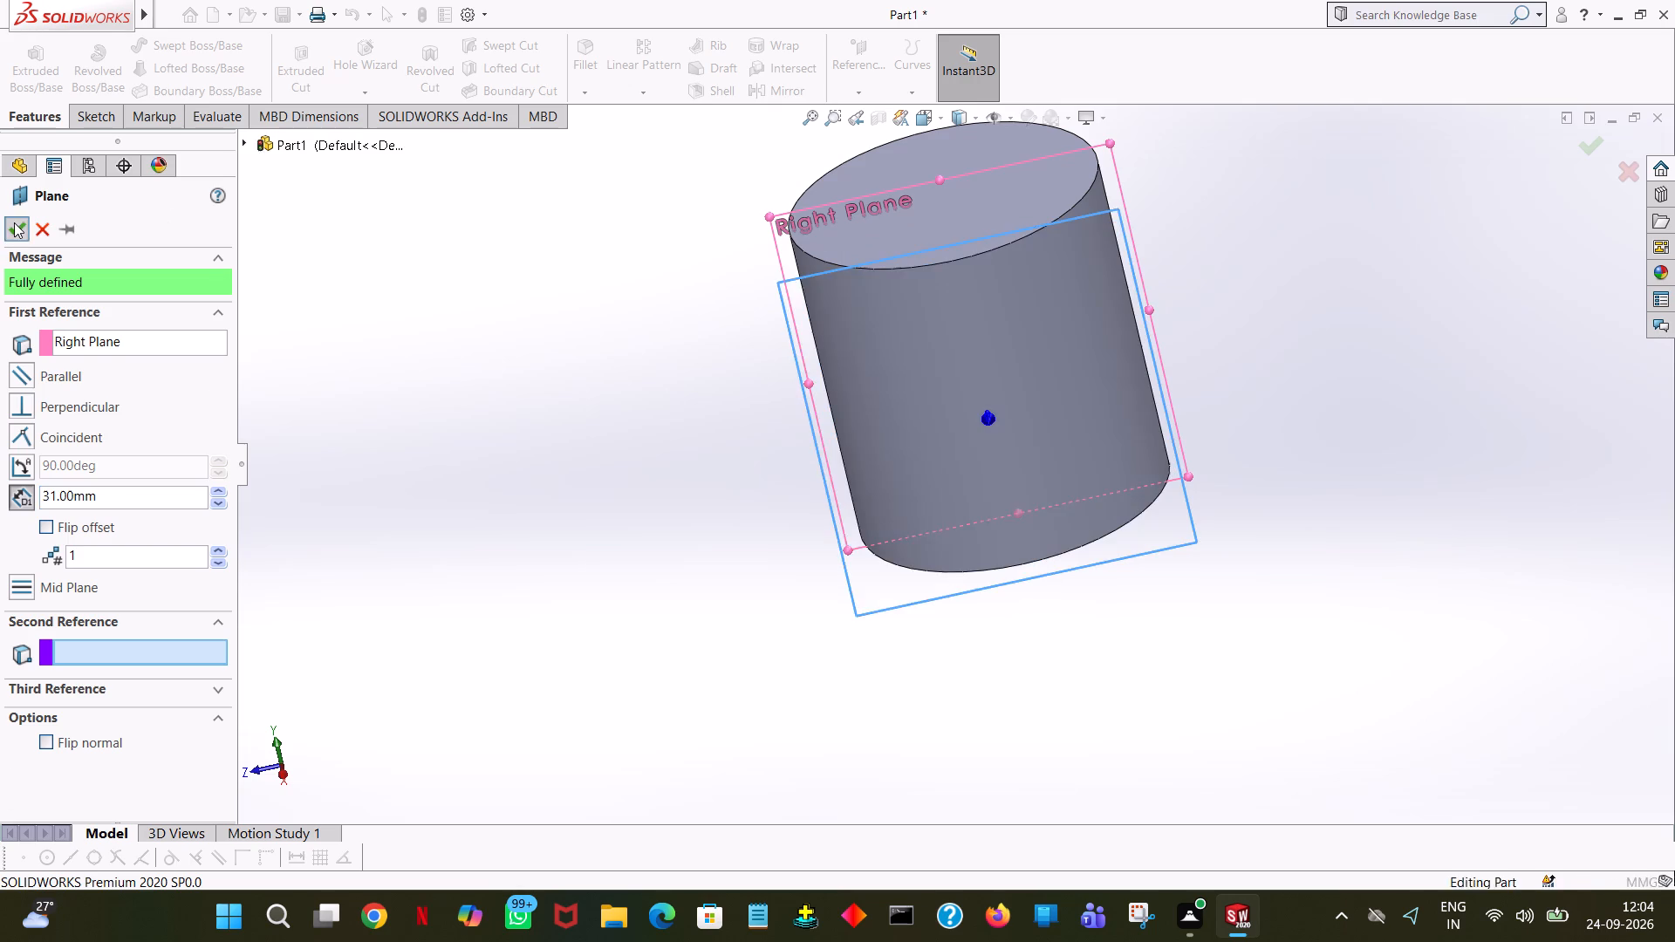
# Open a new sketch on the offset reference plane beside the cylinder, oriented normal to that plane.
pyautogui.moveTo(568, 551); pyautogui.dragTo(745, 494, button='middle')
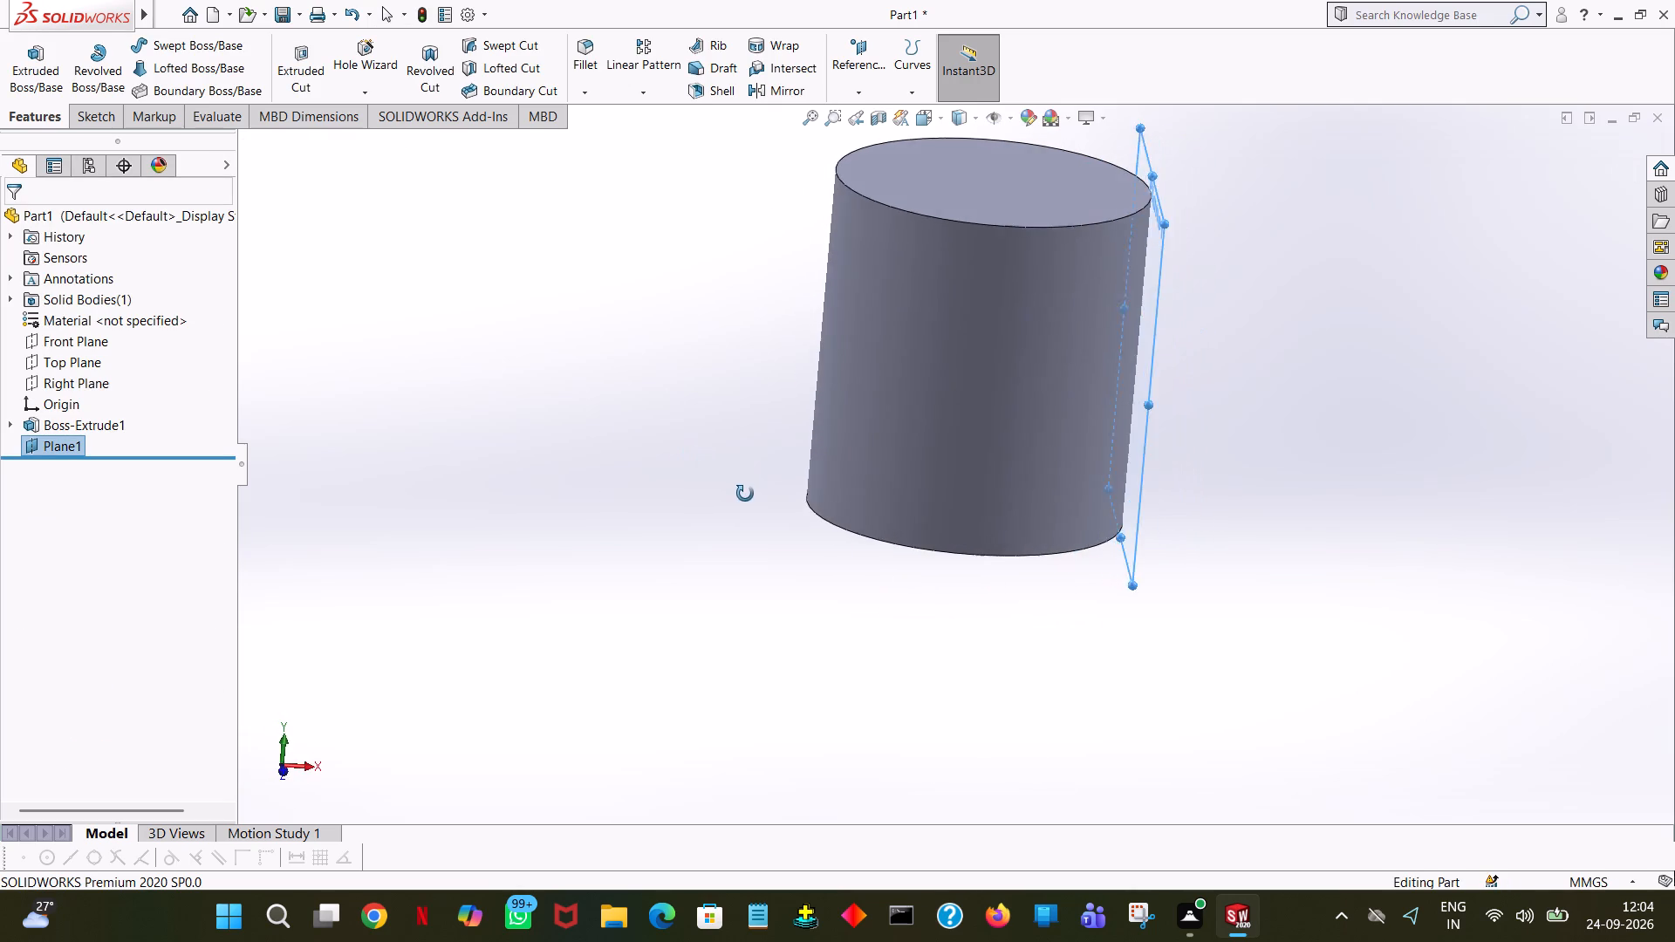
pyautogui.moveTo(745, 494); pyautogui.dragTo(757, 470, button='middle')
pyautogui.moveTo(646, 379); pyautogui.dragTo(437, 364, button='middle')
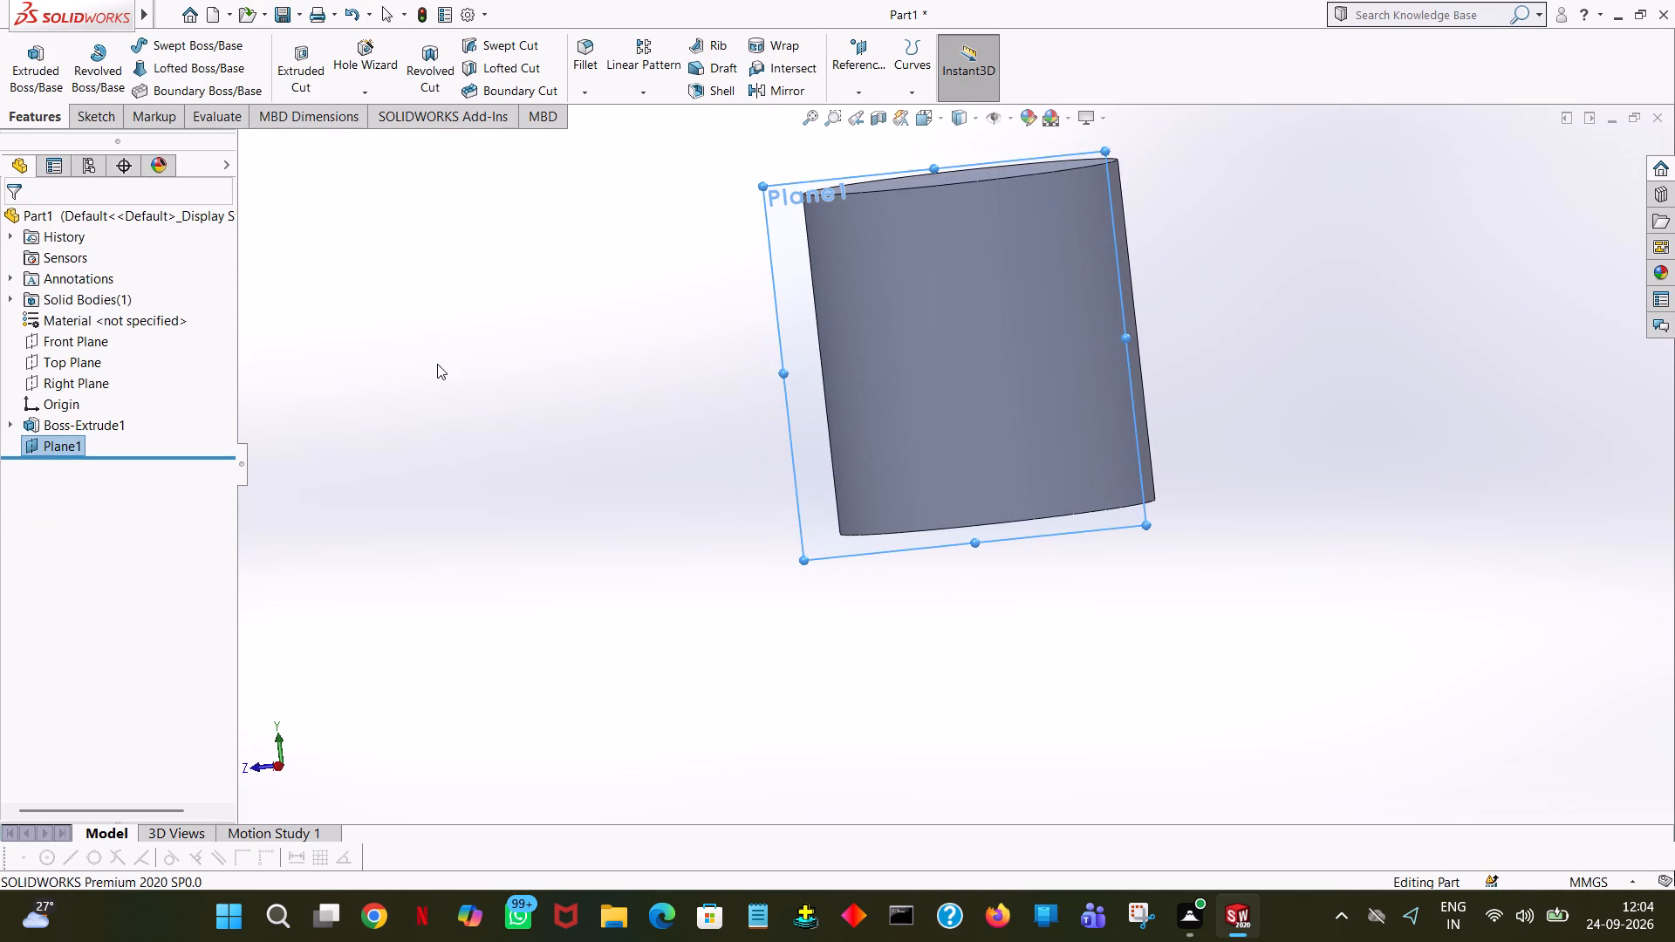
pyautogui.middleClick(437, 364)
pyautogui.click(56, 454)
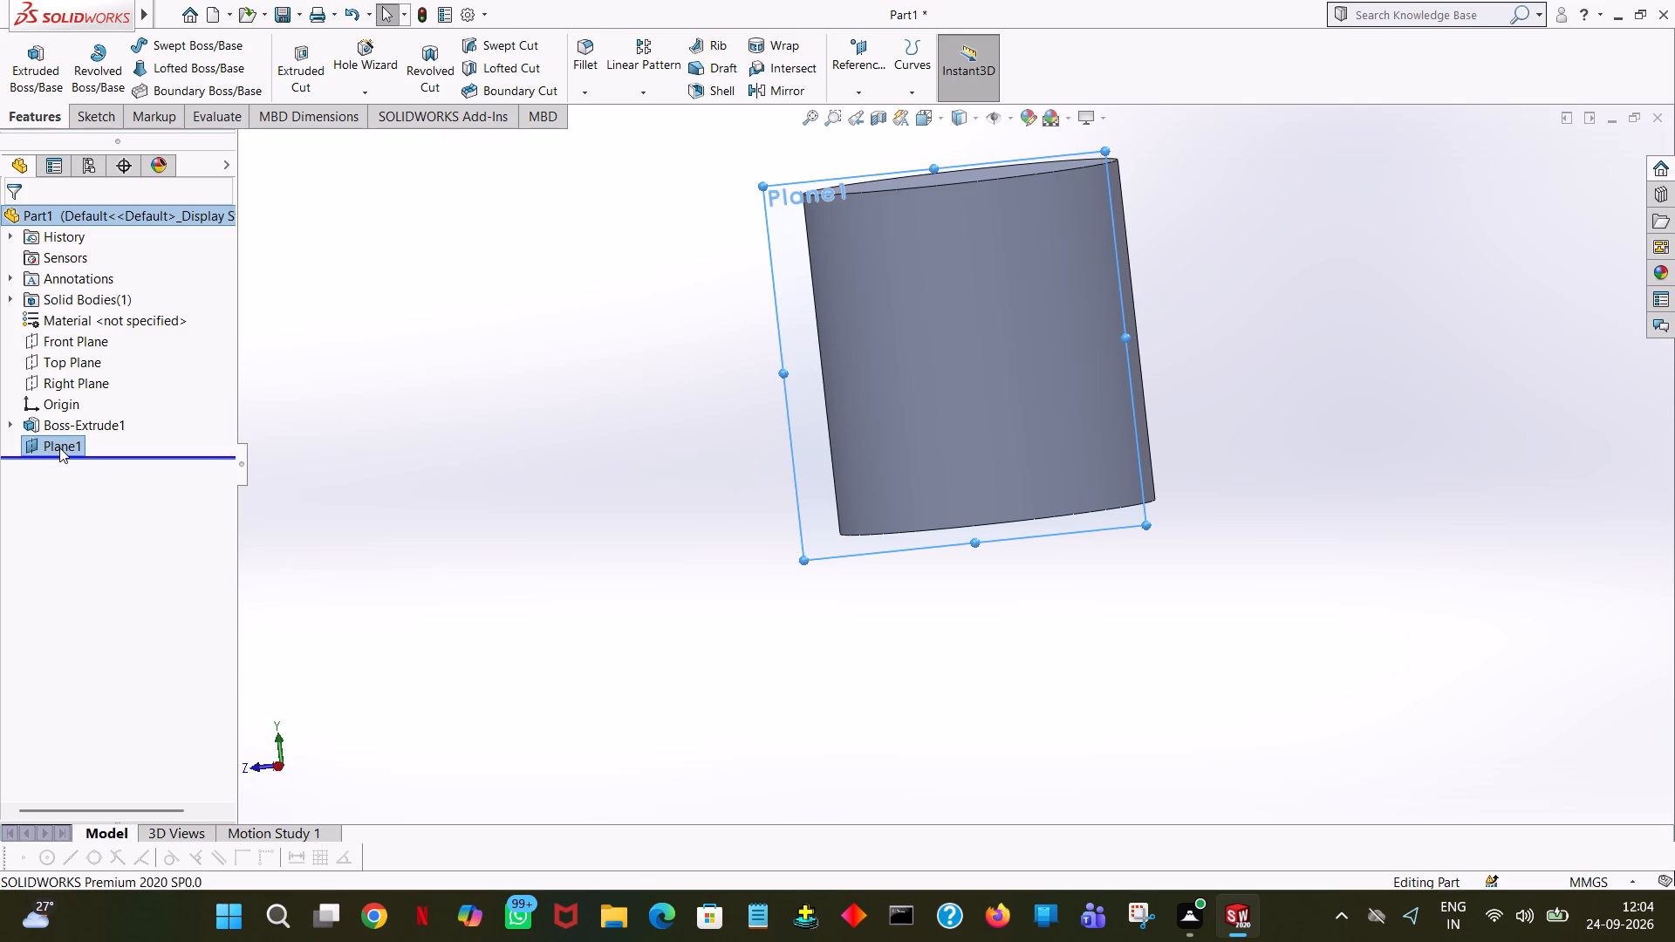
pyautogui.click(59, 447)
pyautogui.click(24, 444)
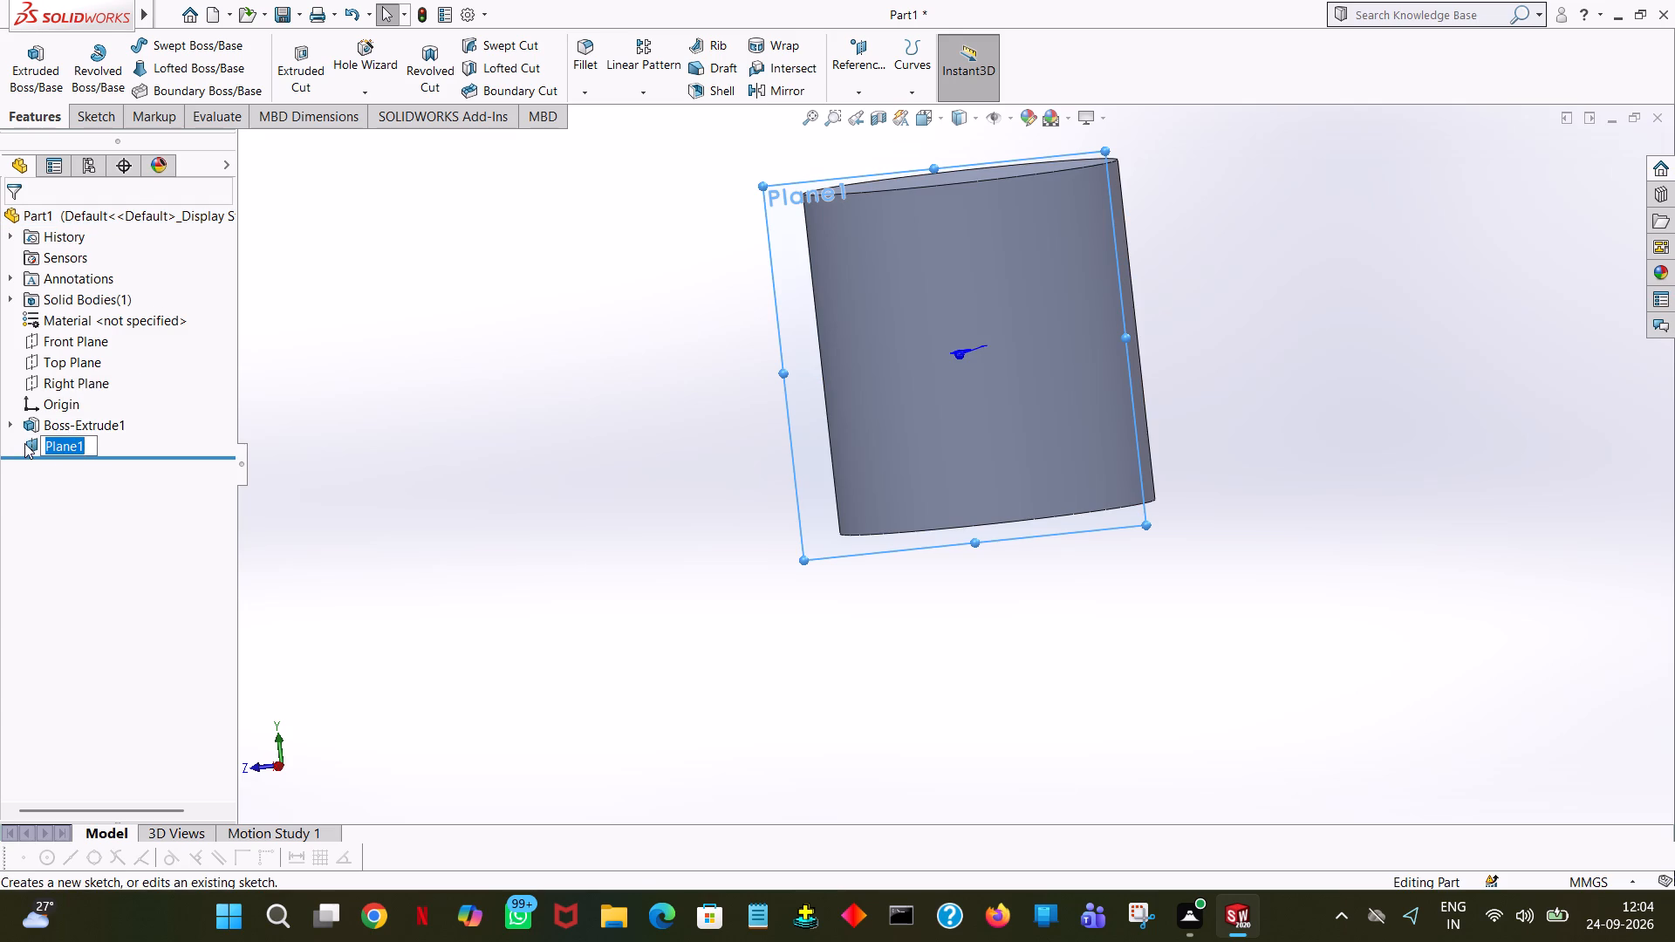
pyautogui.click(45, 420)
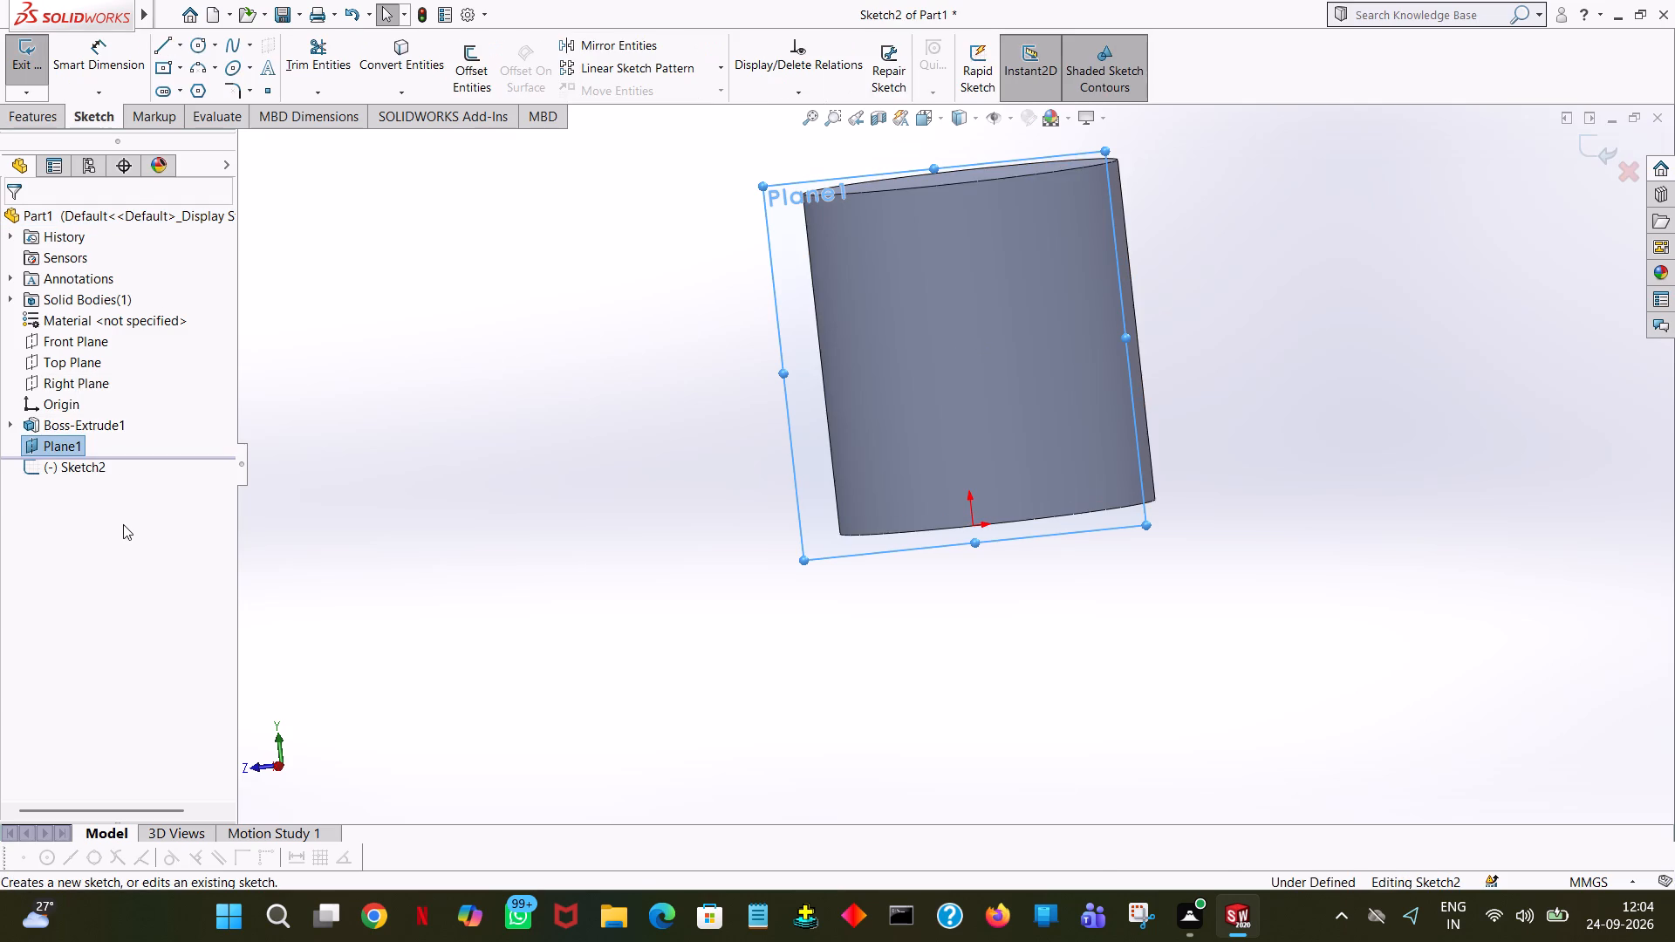
pyautogui.press('space')
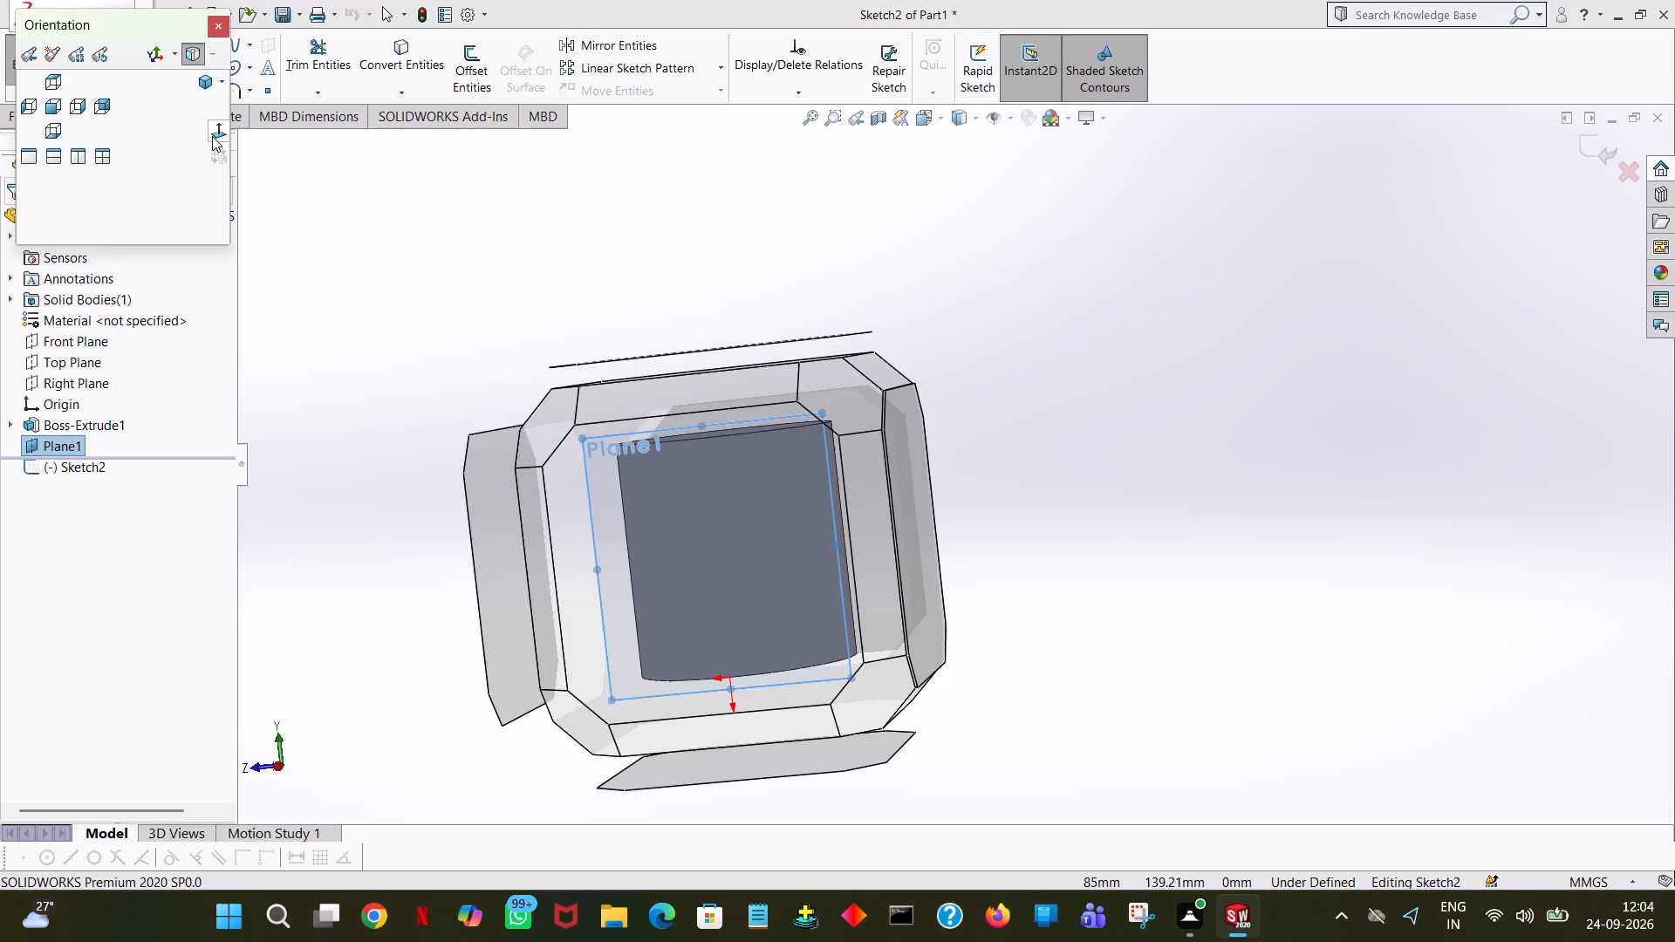
pyautogui.click(212, 135)
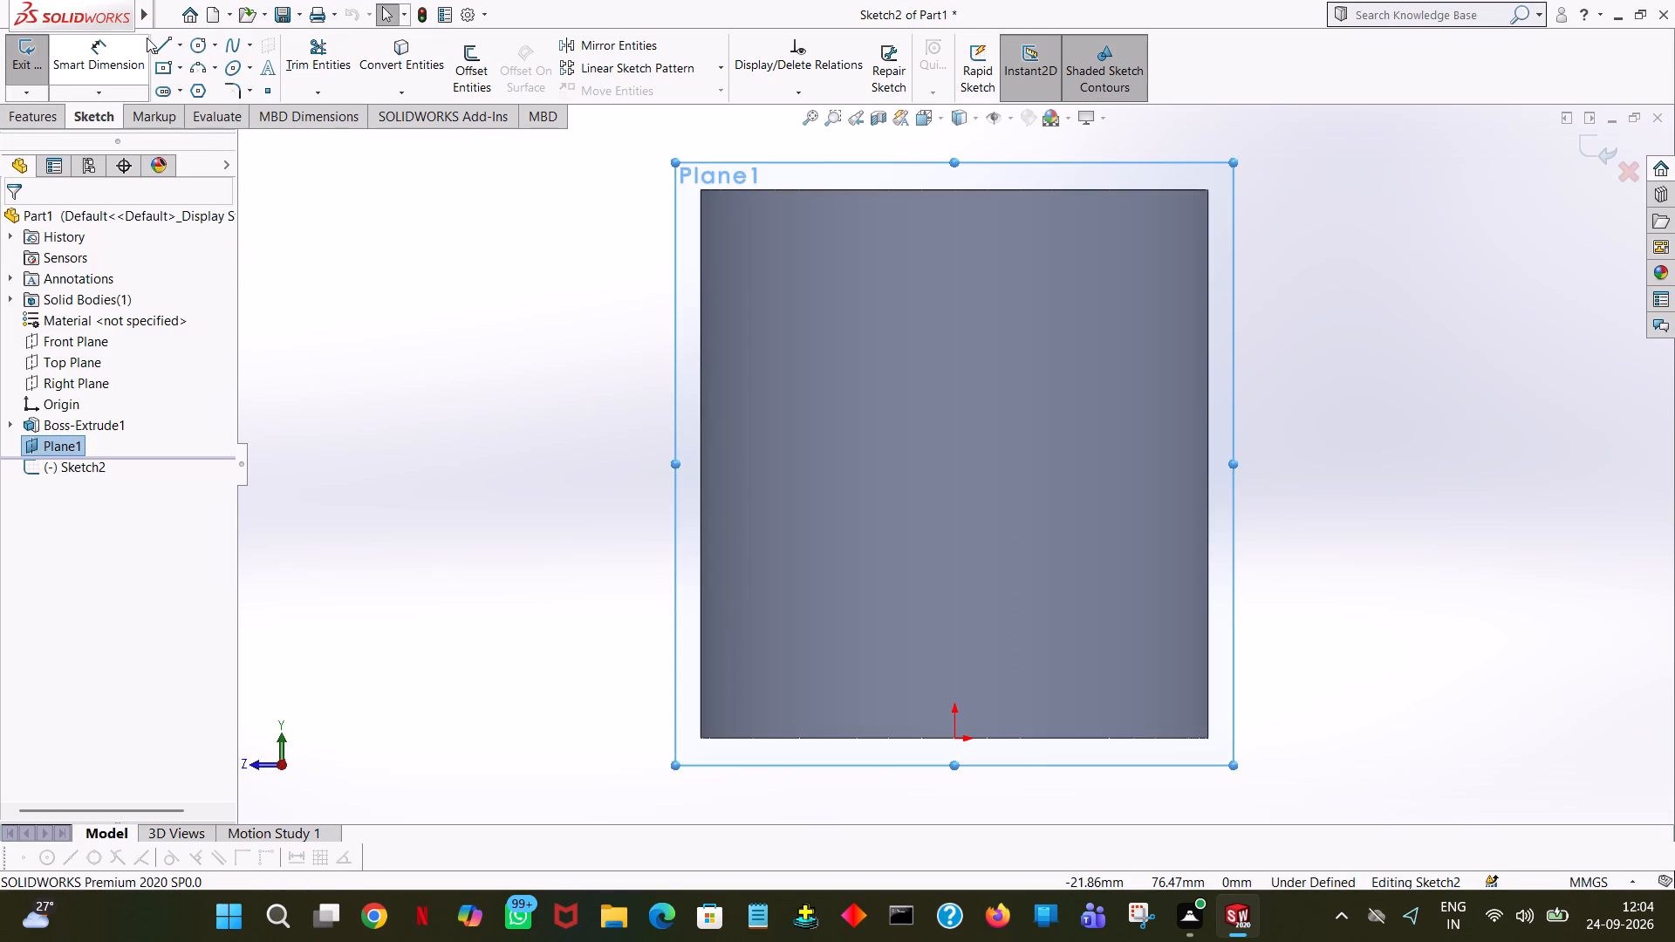
# Sketch a line starting from the origin at the midpoint of the cylinder's base.
pyautogui.click(154, 40)
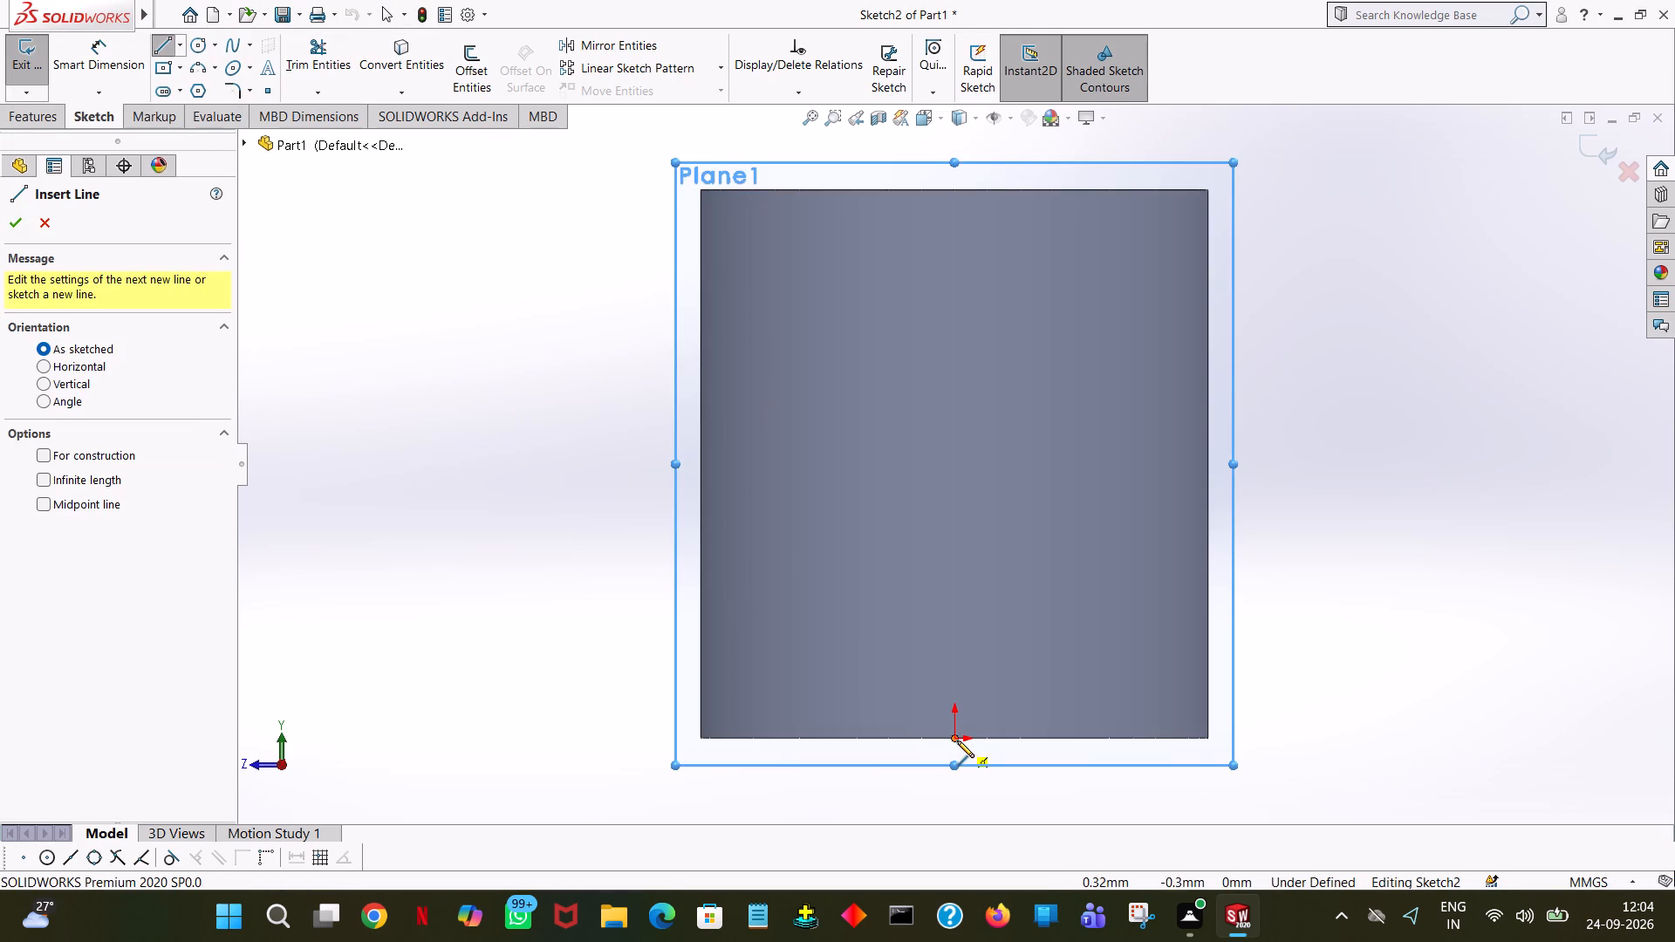
pyautogui.click(953, 737)
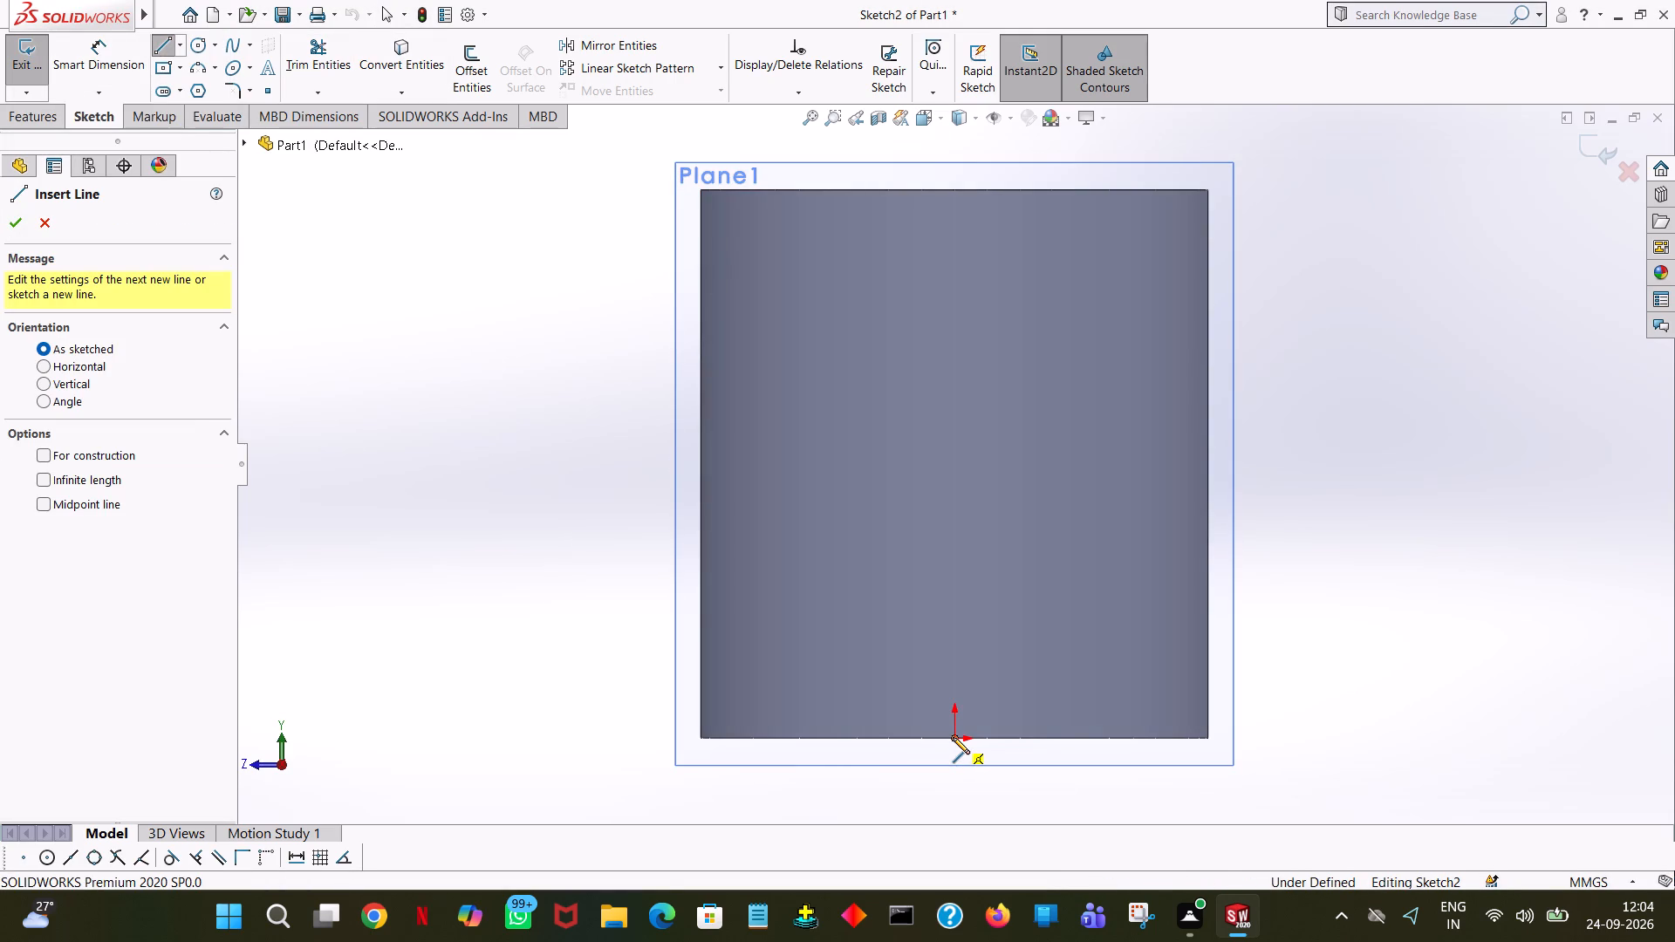
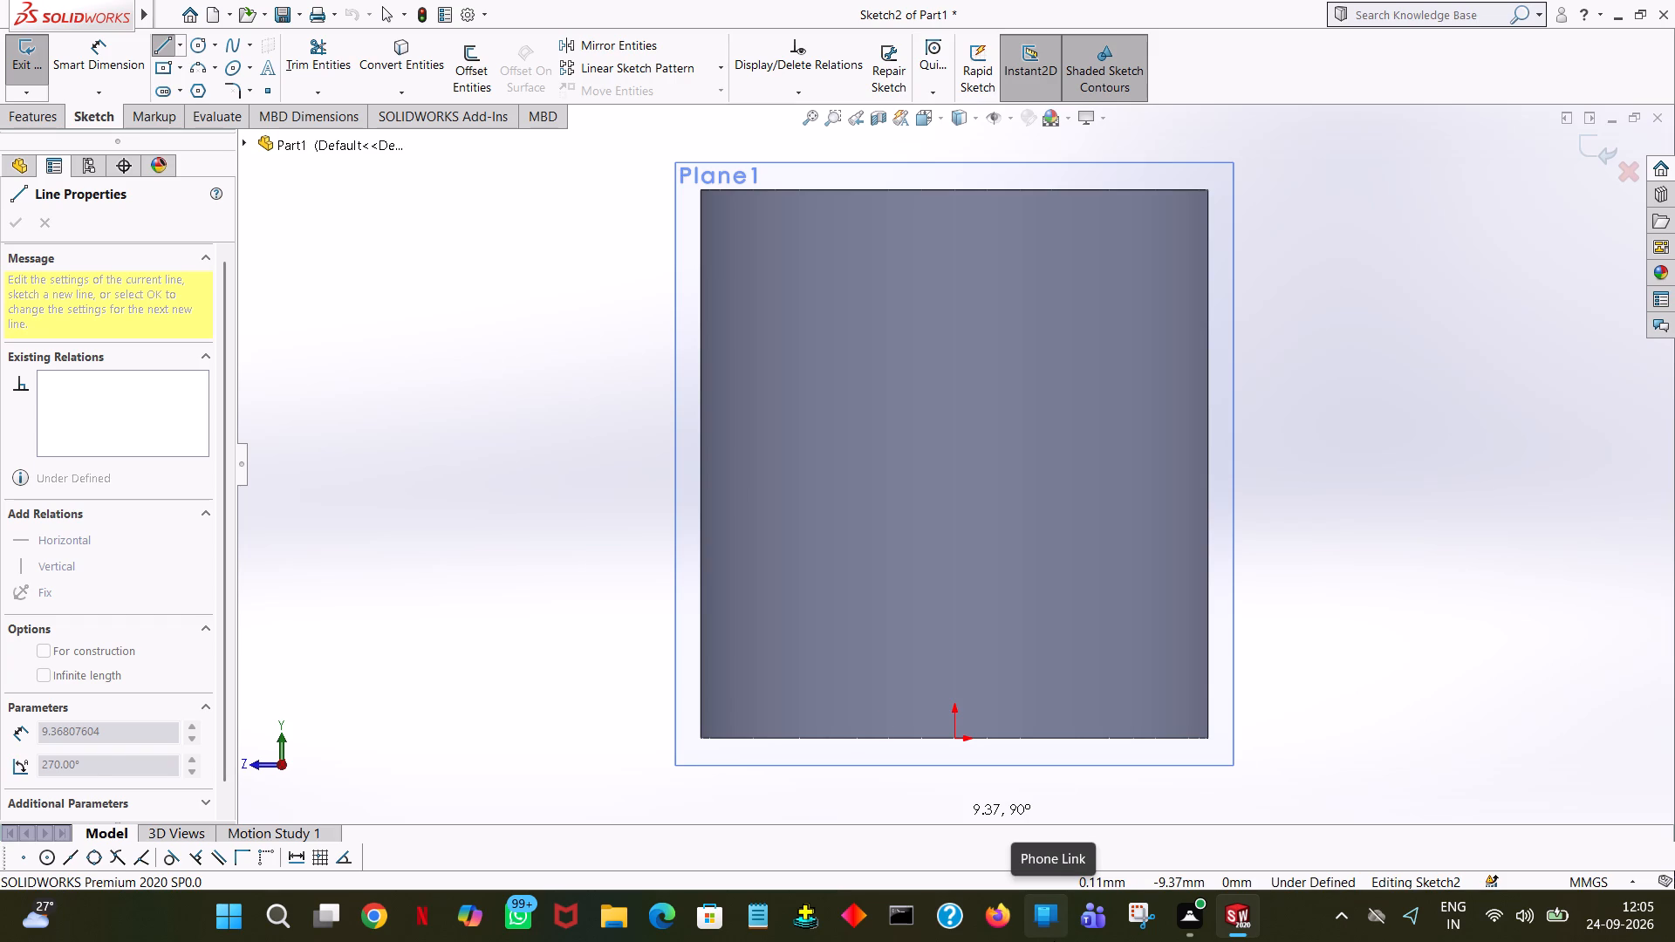
# Abandon the unfinished line and exit the sketch on the offset reference plane without any geometry.
pyautogui.rightClick(388, 331)
pyautogui.click(468, 342)
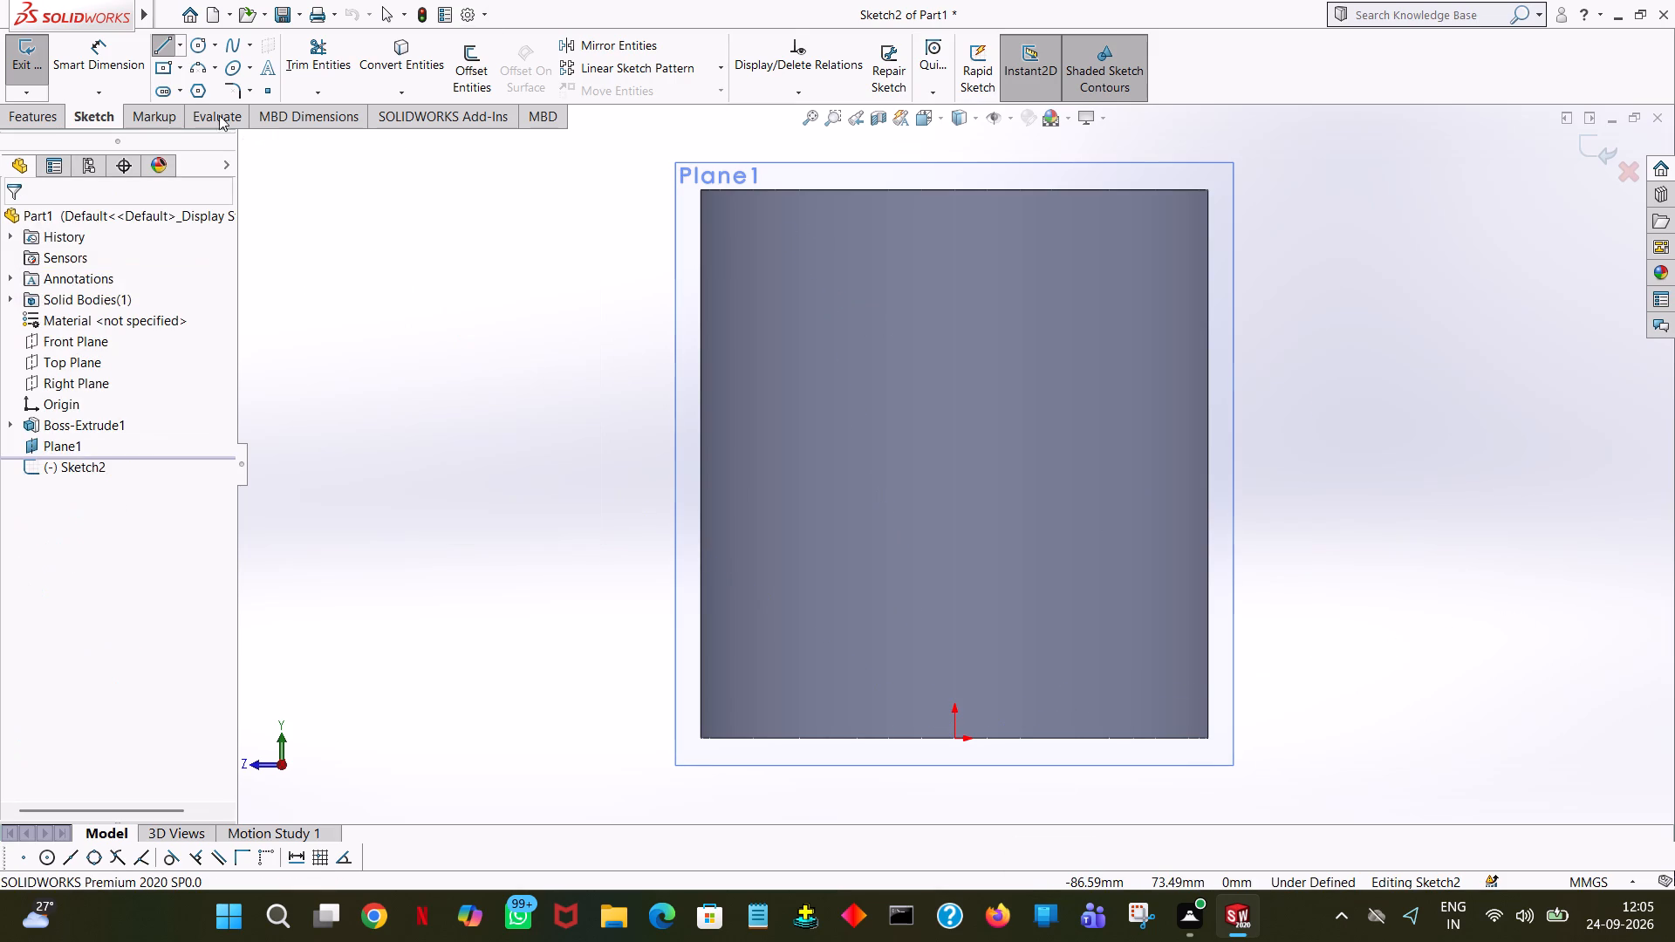
pyautogui.click(373, 220)
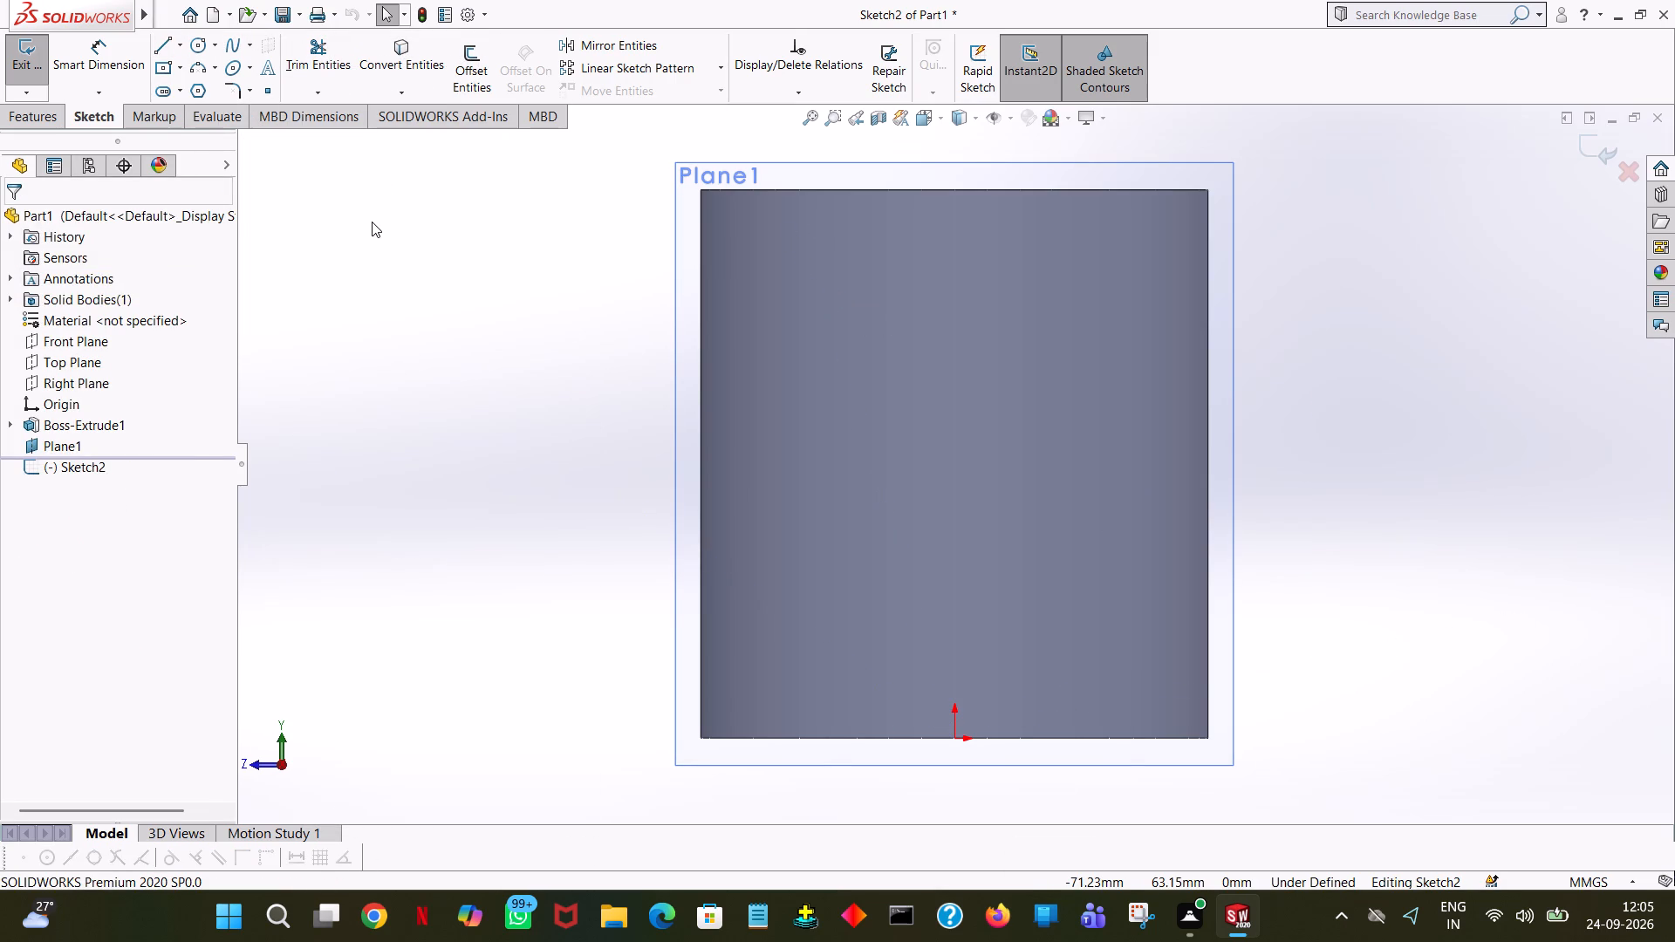
pyautogui.hotkey('ctrl', 'z')
pyautogui.hotkey('ctrl', 'z')
pyautogui.hotkey('ctrl', 'z')
pyautogui.hotkey('ctrl', 'z')
pyautogui.hotkey('ctrl', 'z')
pyautogui.hotkey('ctrl', 'z')
pyautogui.hotkey('ctrl', 'z')
pyautogui.hotkey('ctrl', 'z')
pyautogui.click(7, 60)
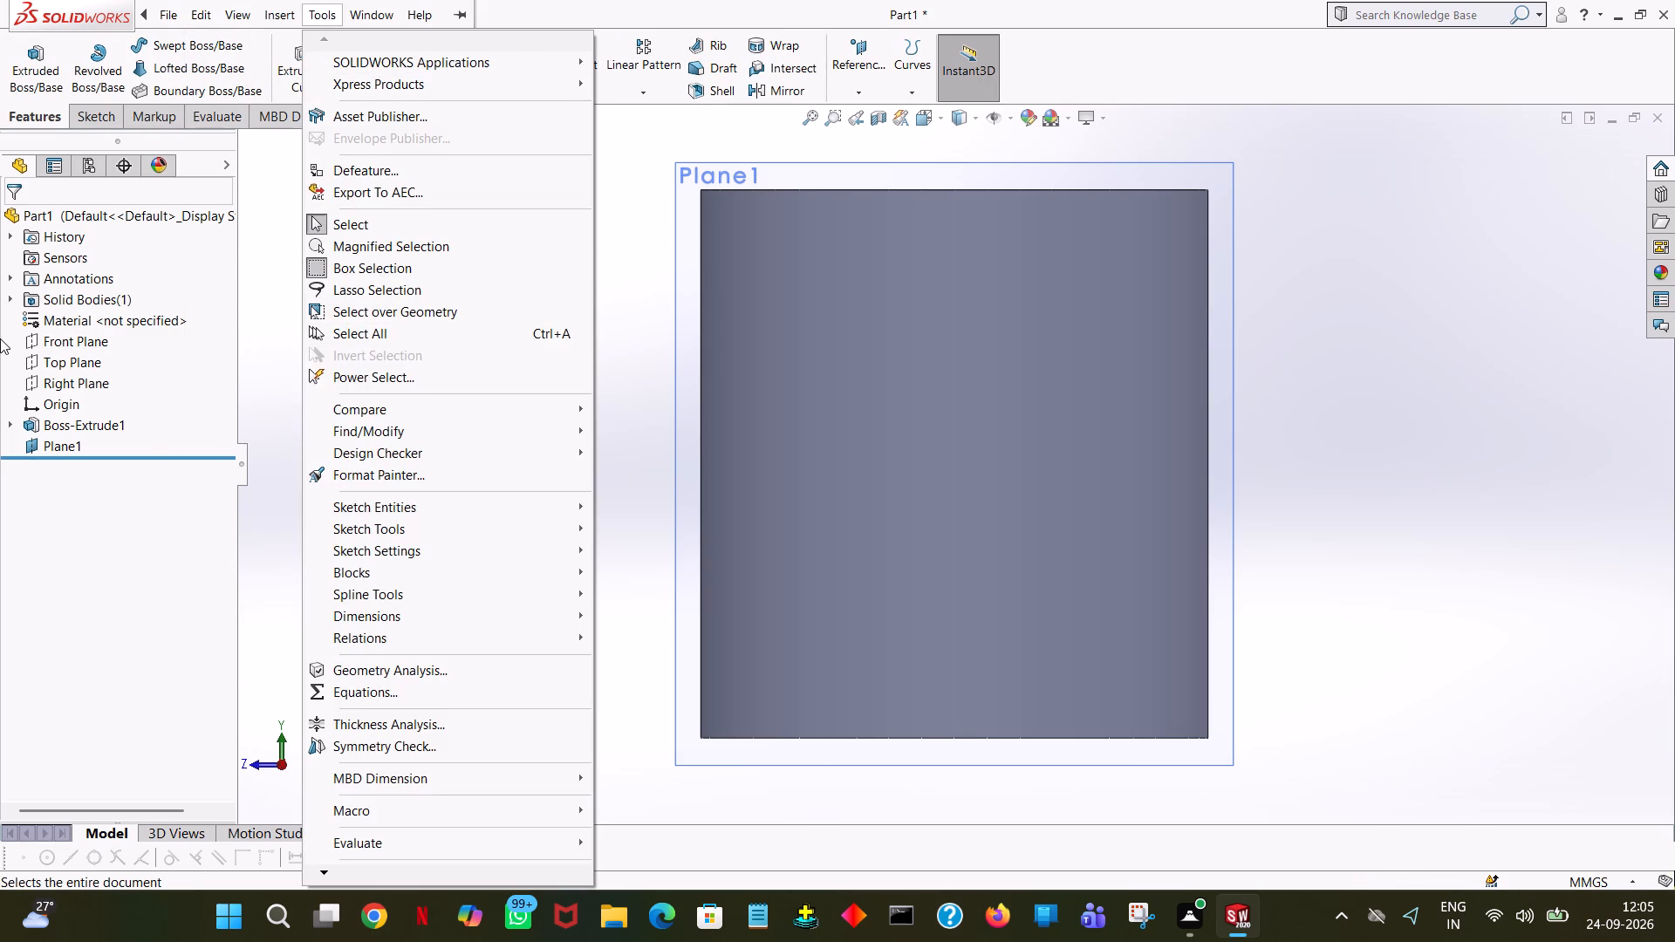
pyautogui.click(638, 331)
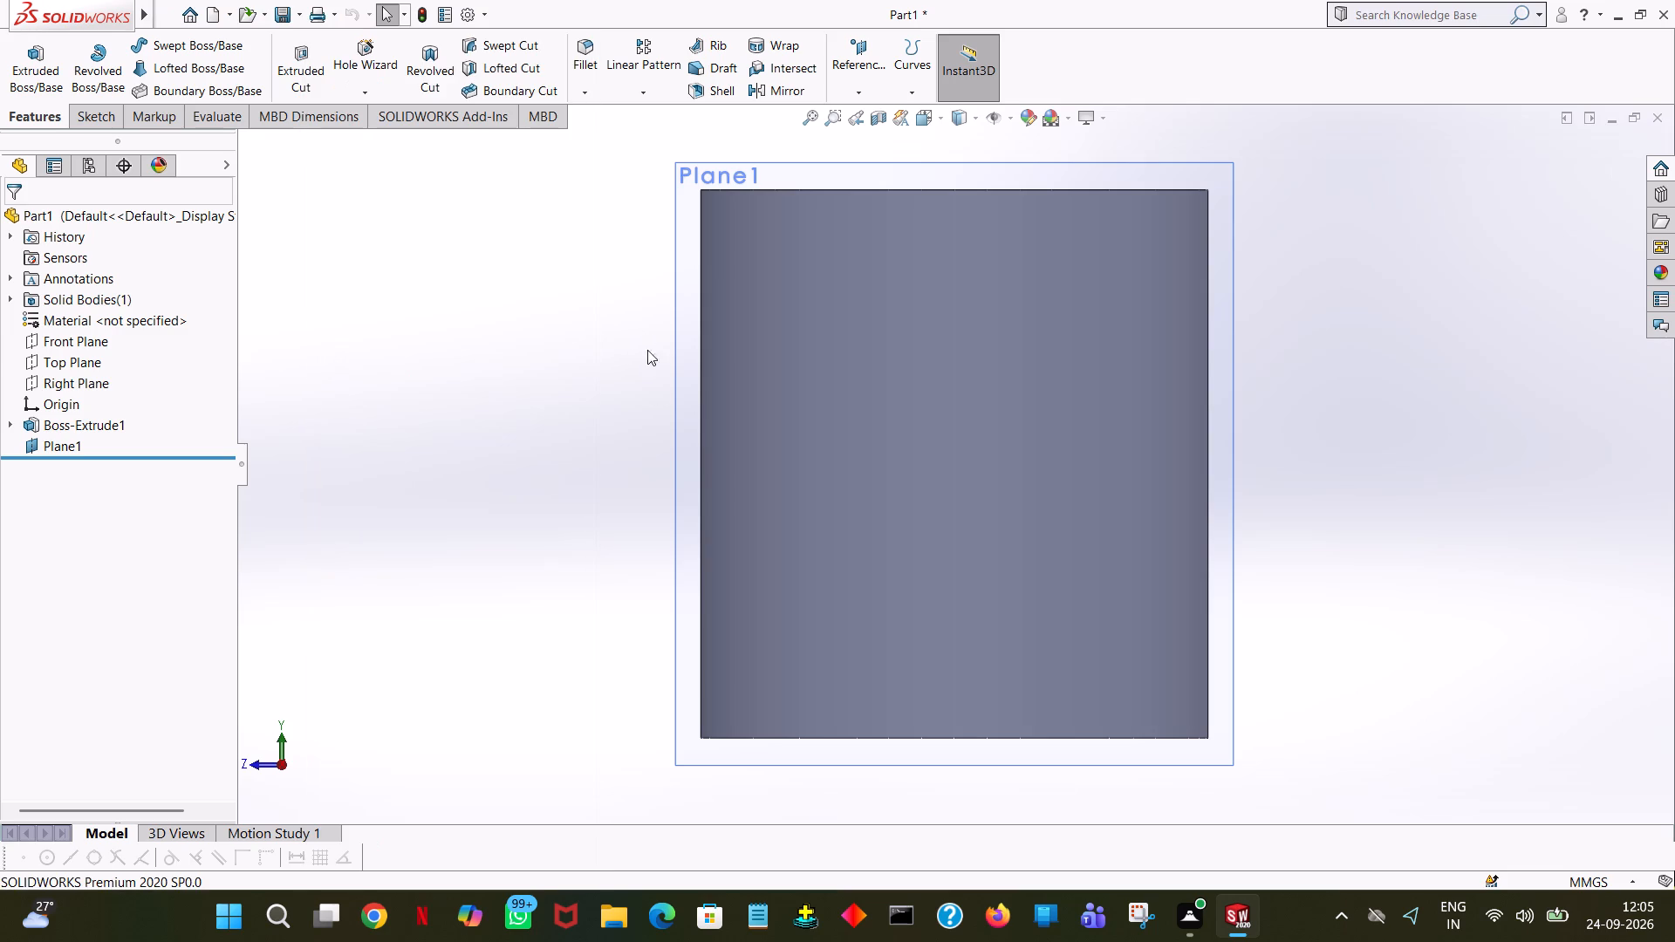
# Edit the cylinder's base sketch, set the circle's radius to 50 mm, and exit the sketch.
pyautogui.moveTo(479, 365); pyautogui.dragTo(541, 541, button='middle')
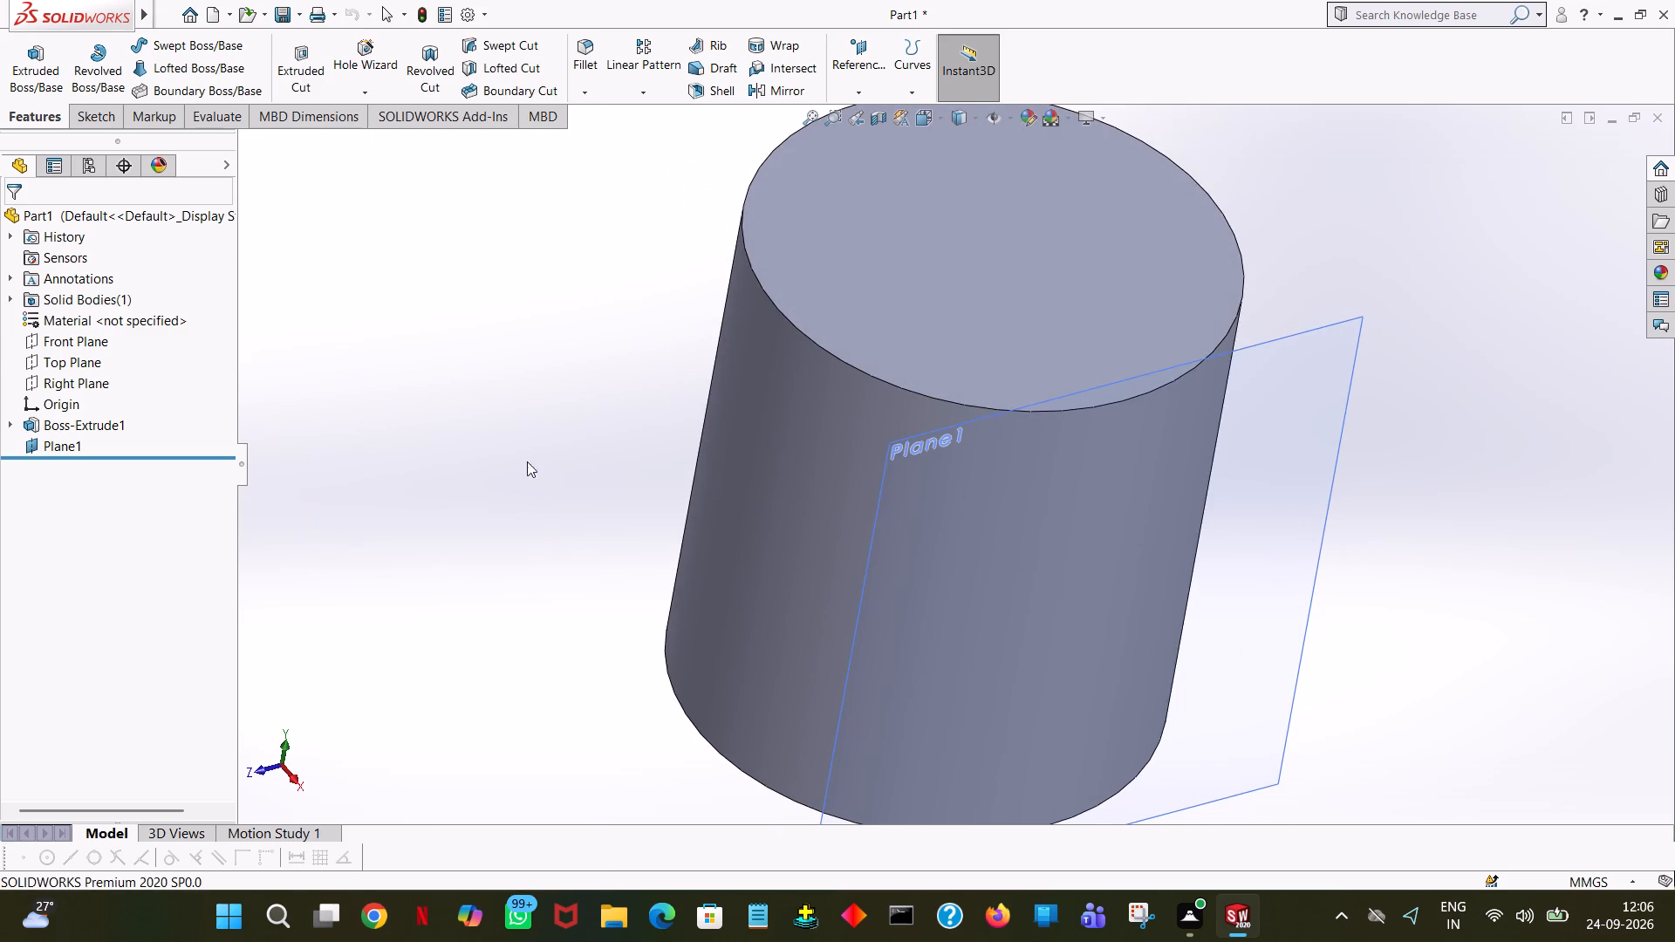
pyautogui.click(700, 727)
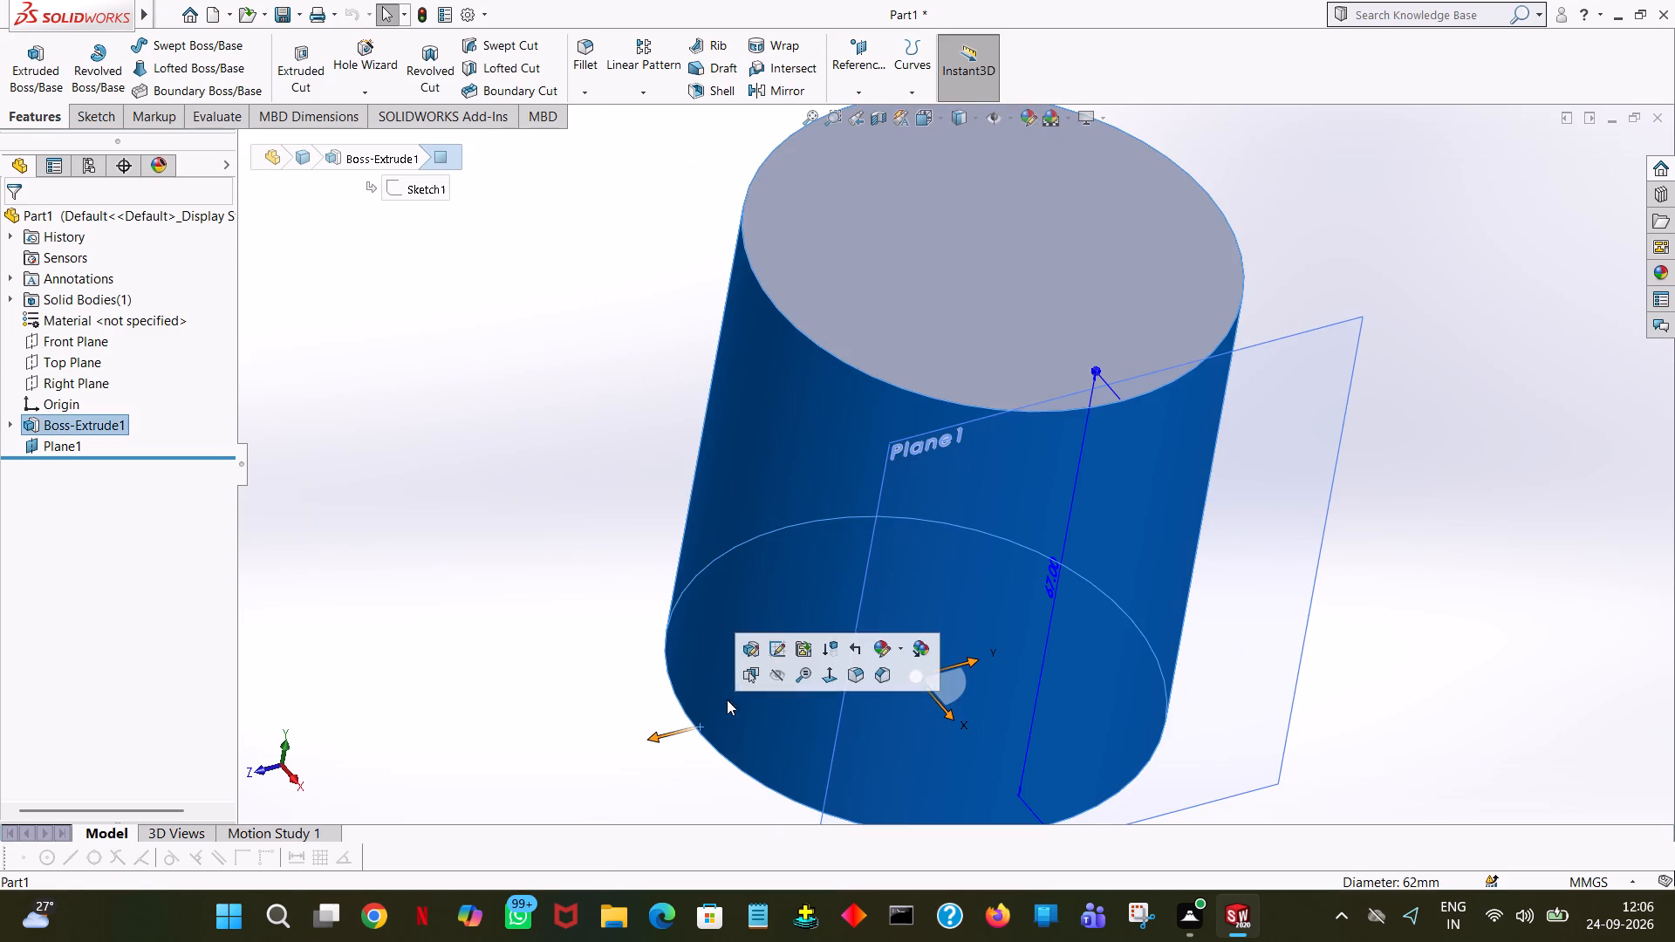
pyautogui.click(771, 650)
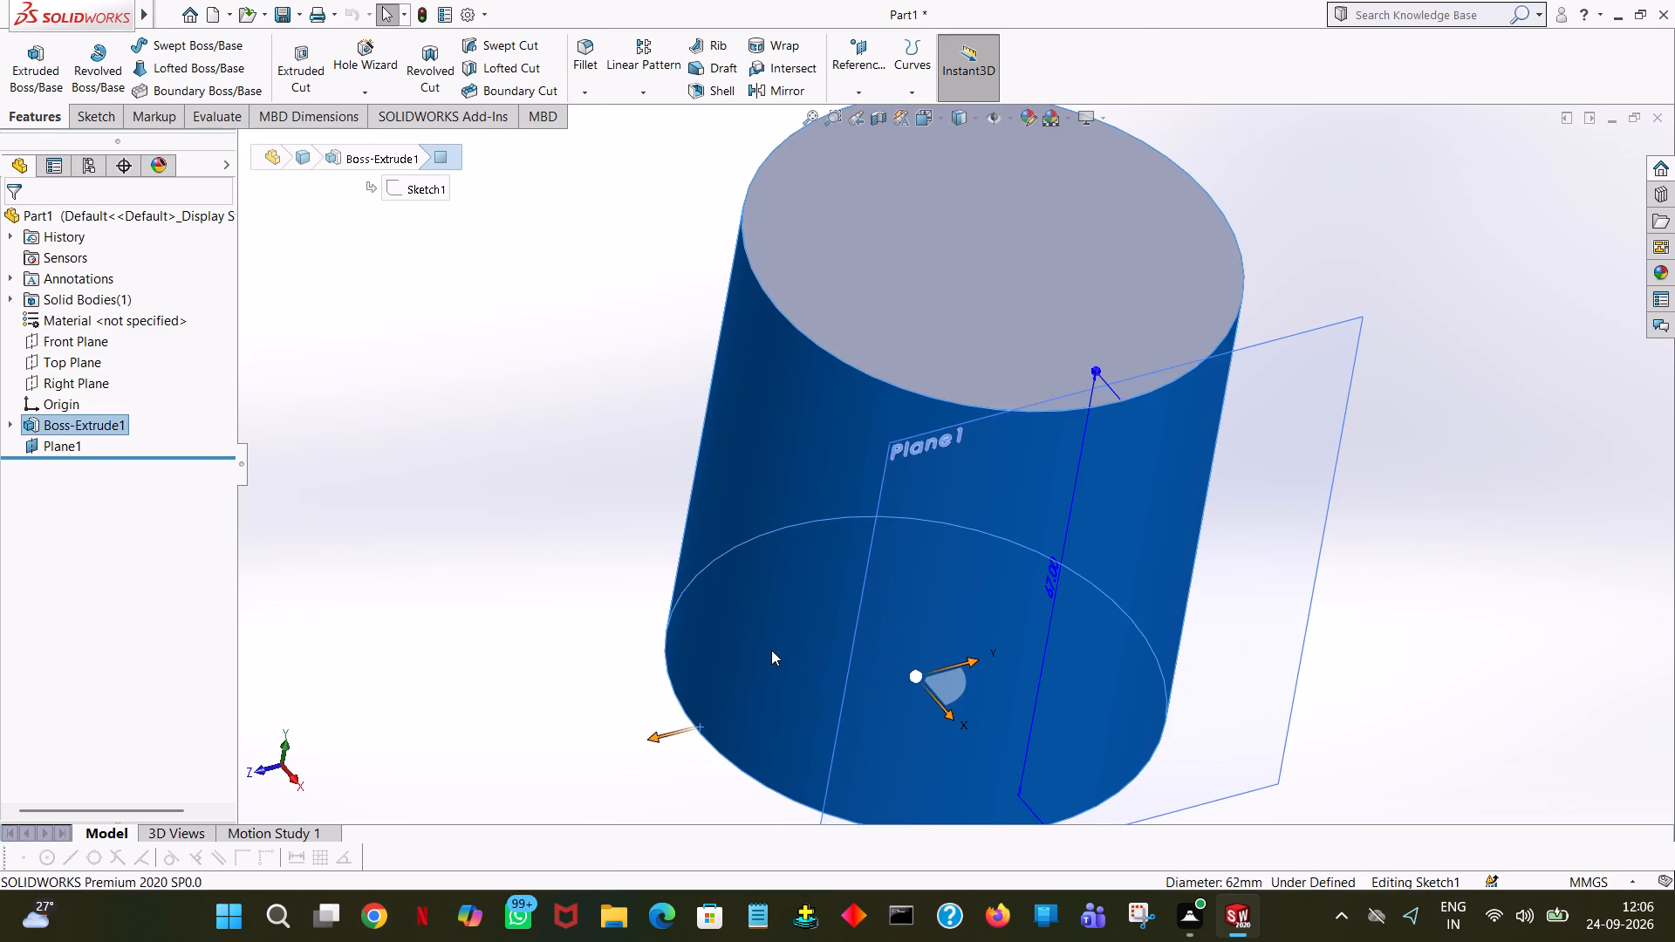
pyautogui.click(683, 712)
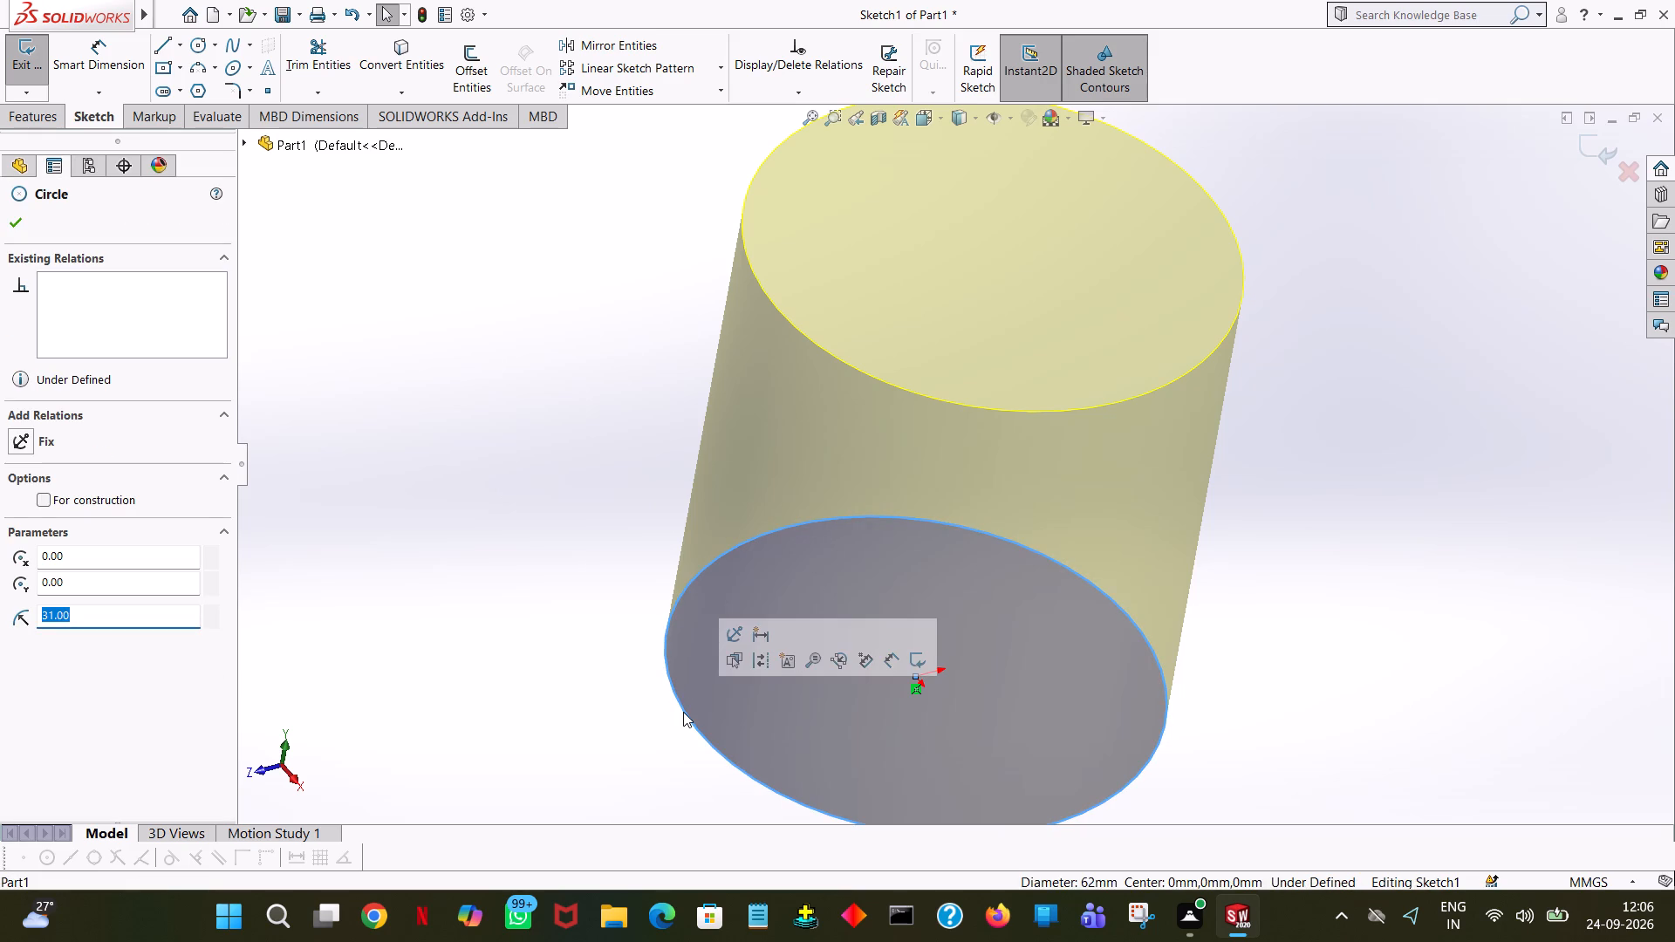
pyautogui.write('50')
pyautogui.press('Return')
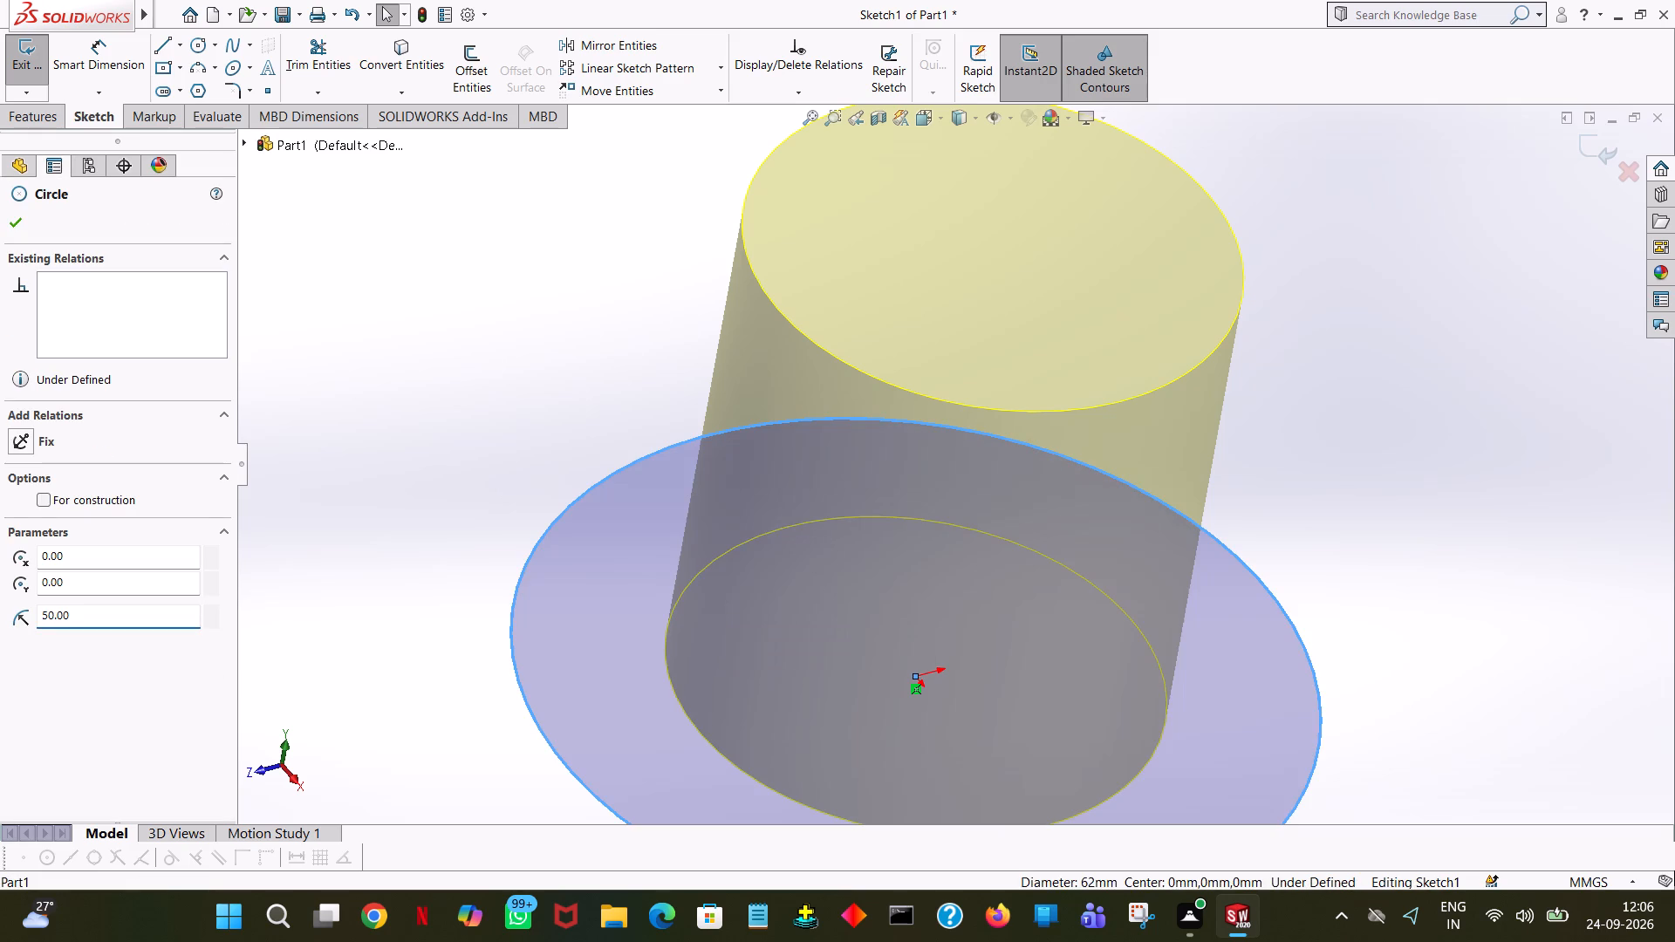
pyautogui.click(20, 221)
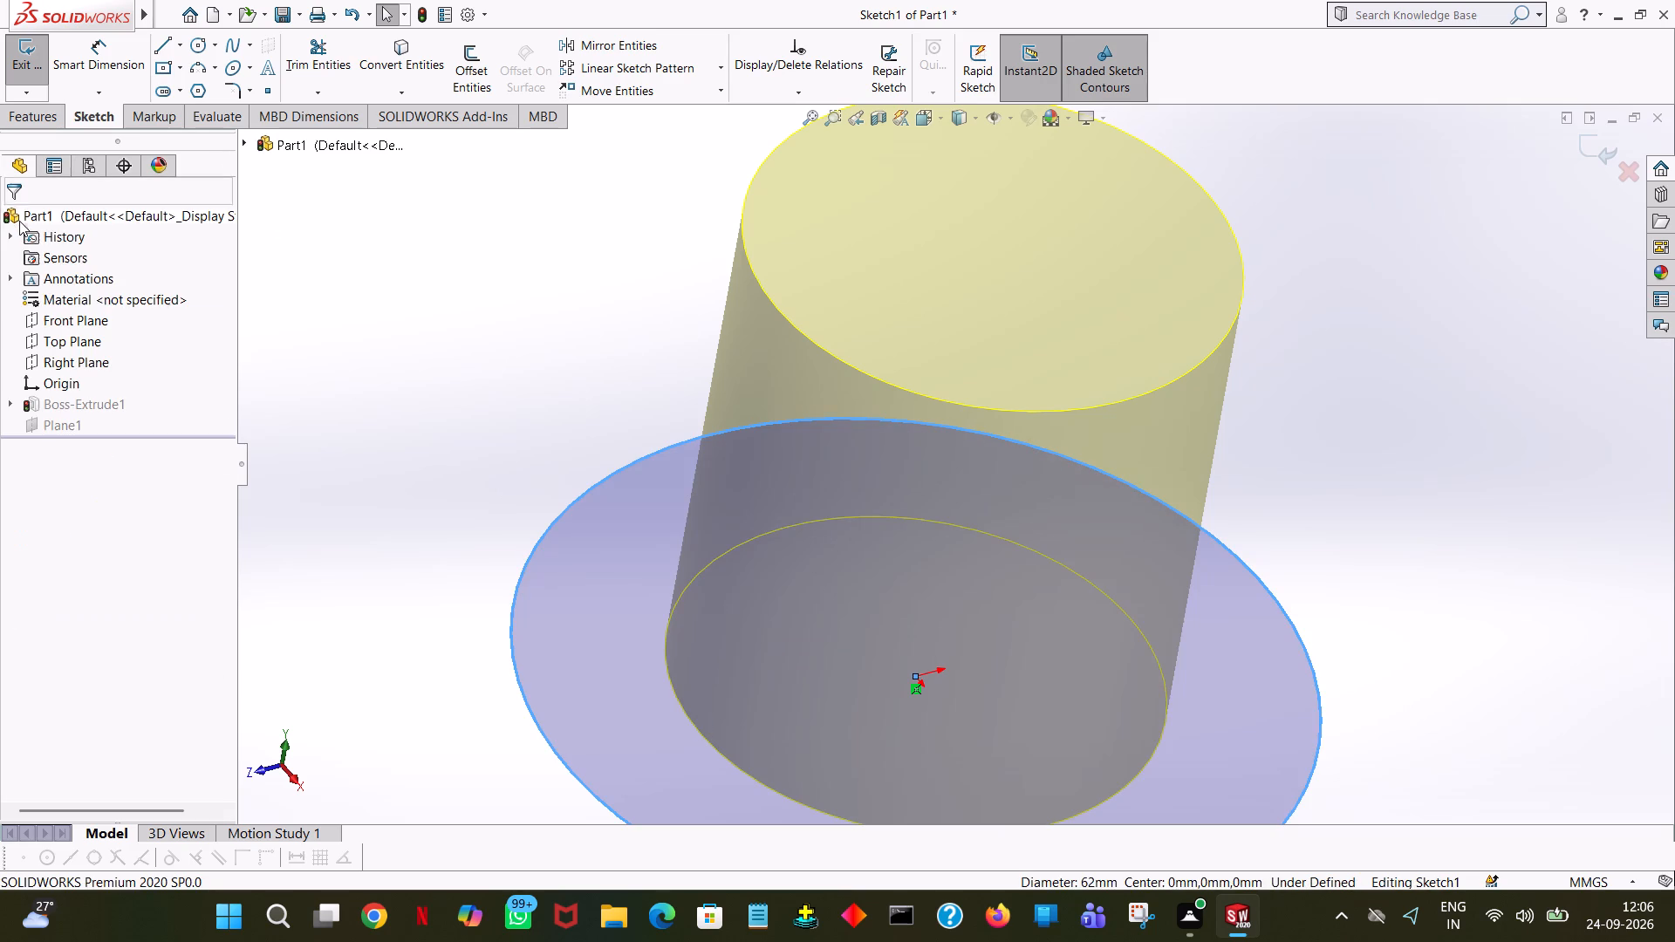
pyautogui.click(19, 221)
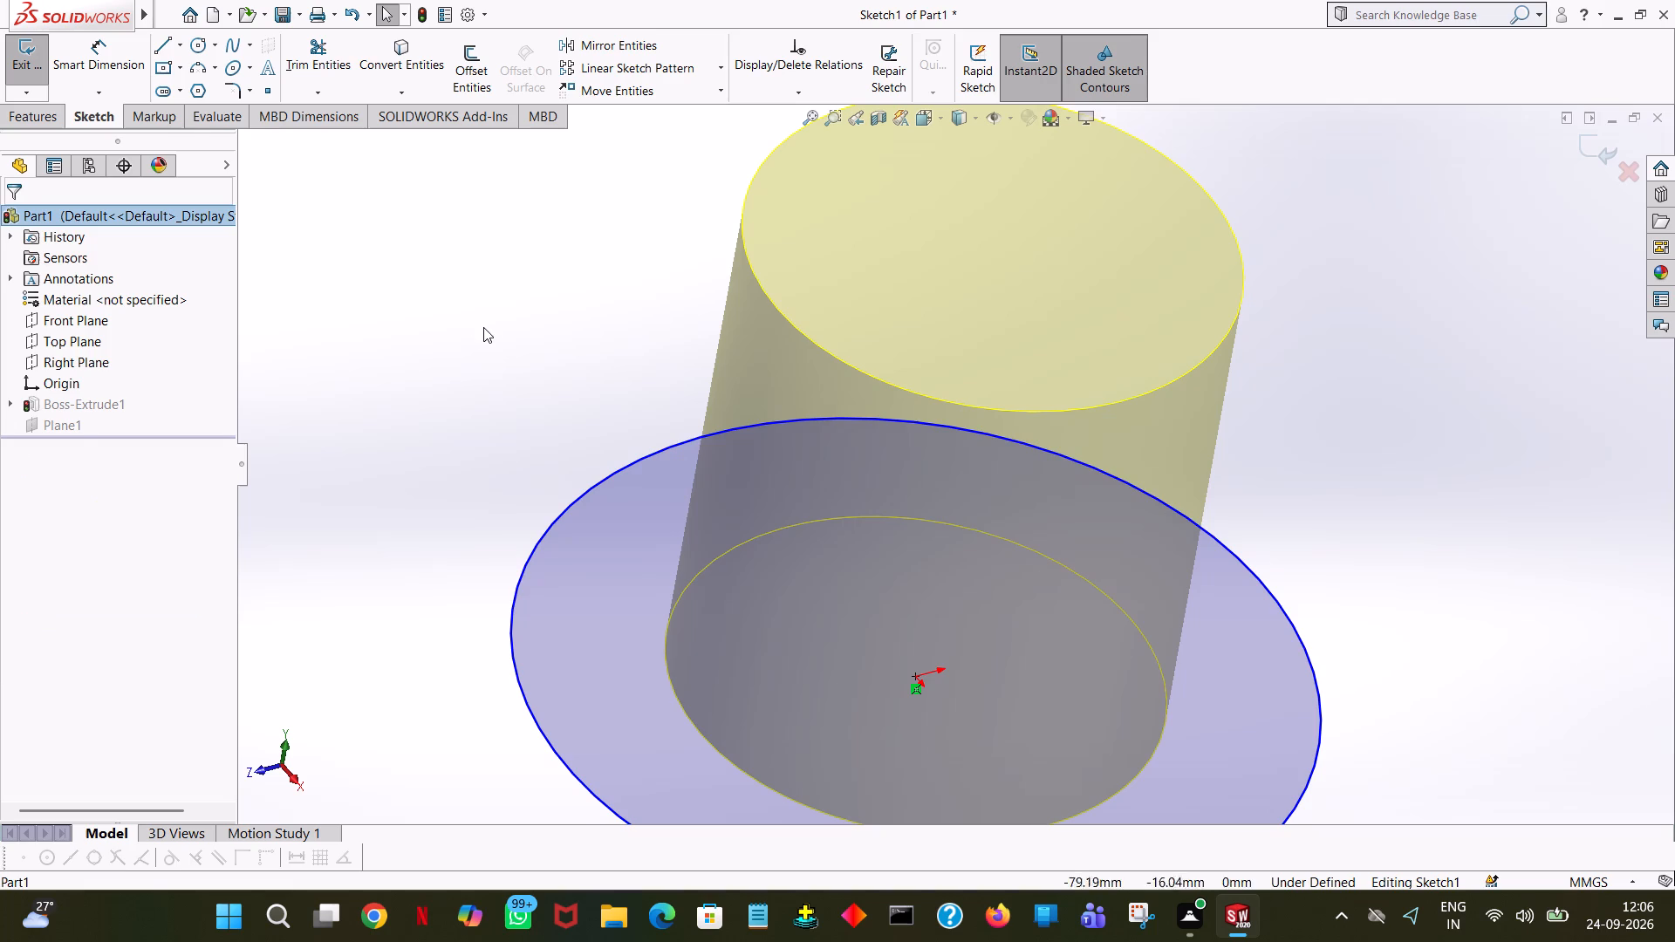
pyautogui.click(488, 329)
pyautogui.moveTo(567, 360); pyautogui.dragTo(544, 218, button='middle')
pyautogui.moveTo(596, 485); pyautogui.dragTo(626, 638, button='middle')
pyautogui.click(597, 469)
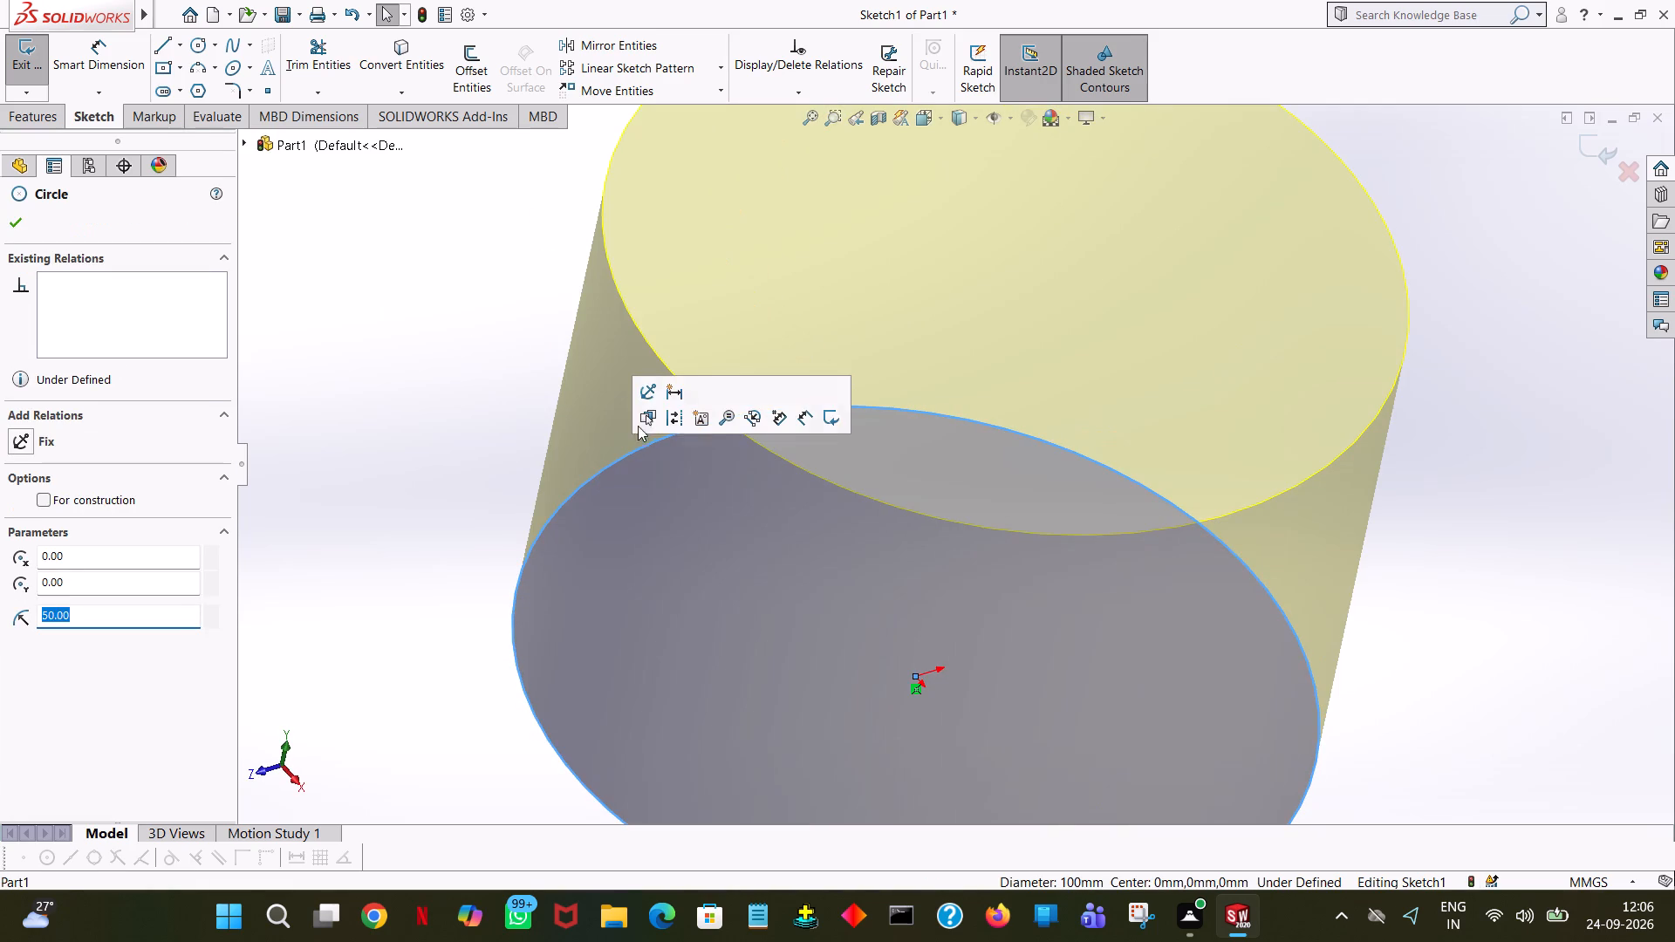
pyautogui.click(435, 396)
pyautogui.click(20, 53)
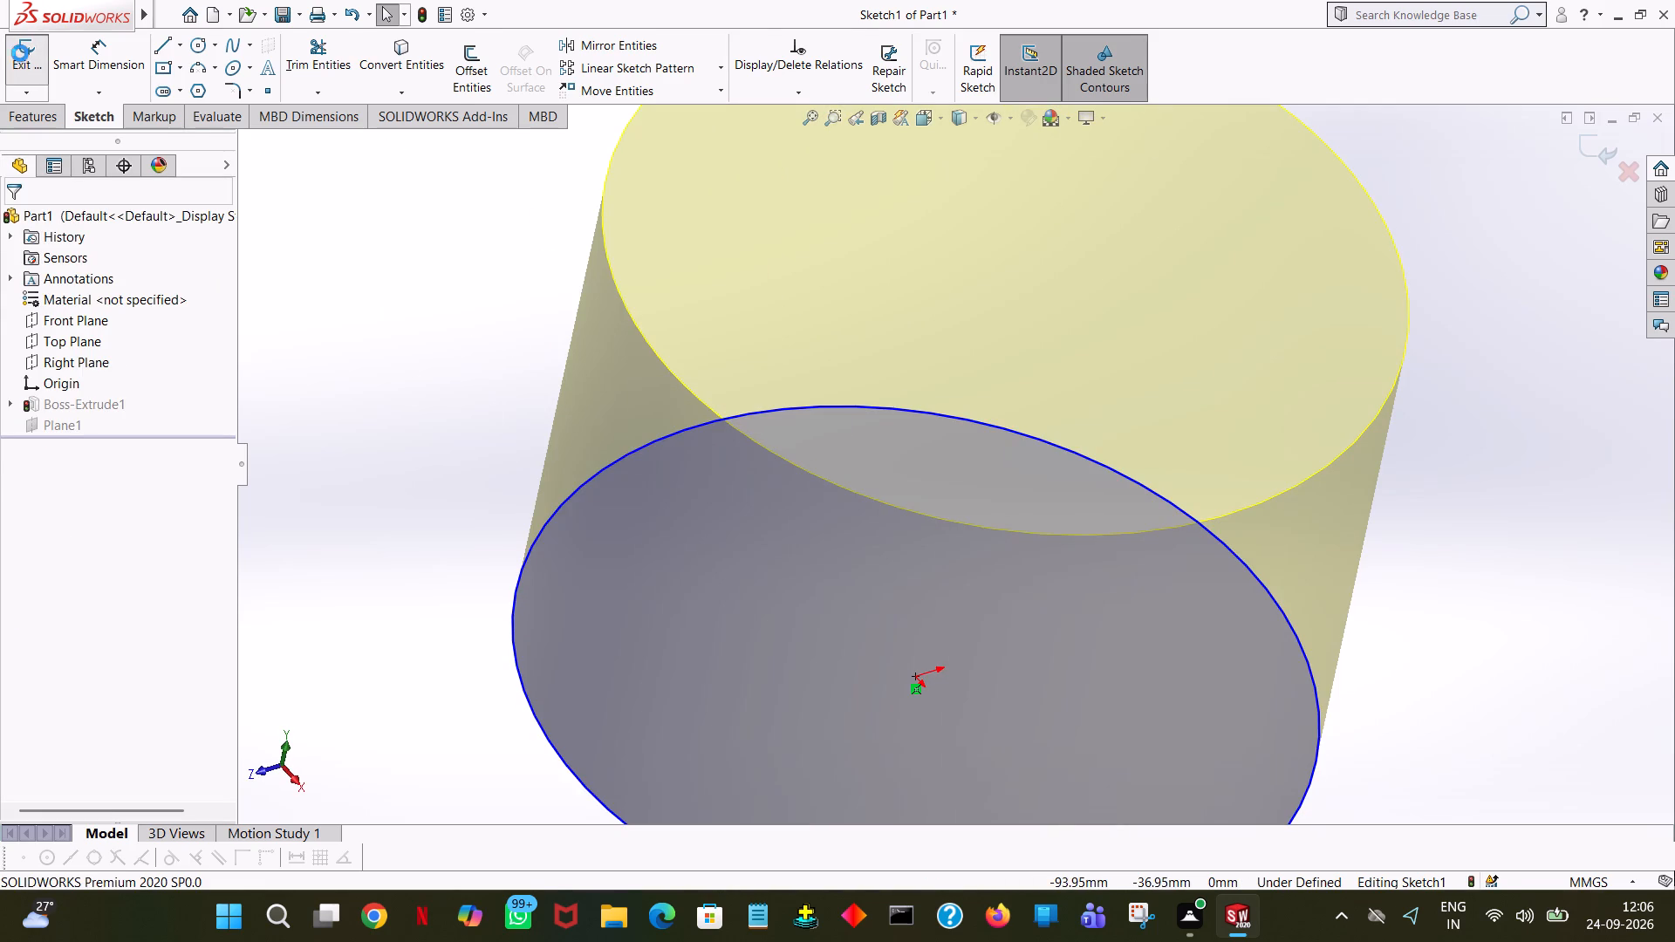
# Reopen the cylinder's base sketch to check the circle's radius, and close it without changes.
pyautogui.click(532, 692)
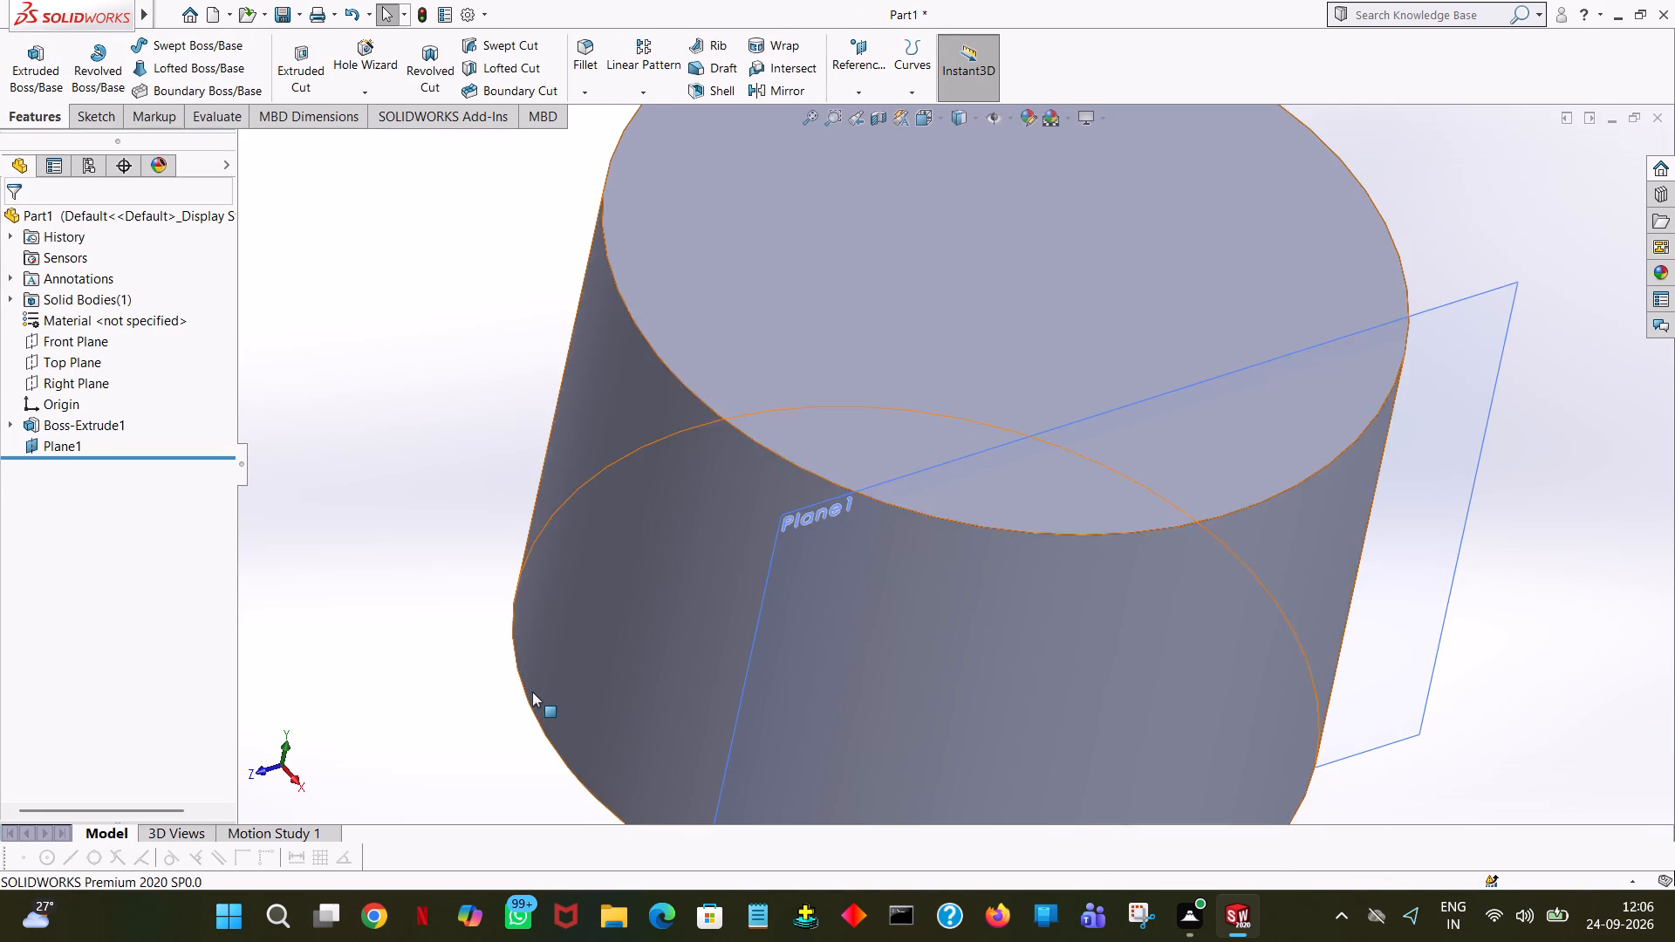
pyautogui.click(611, 616)
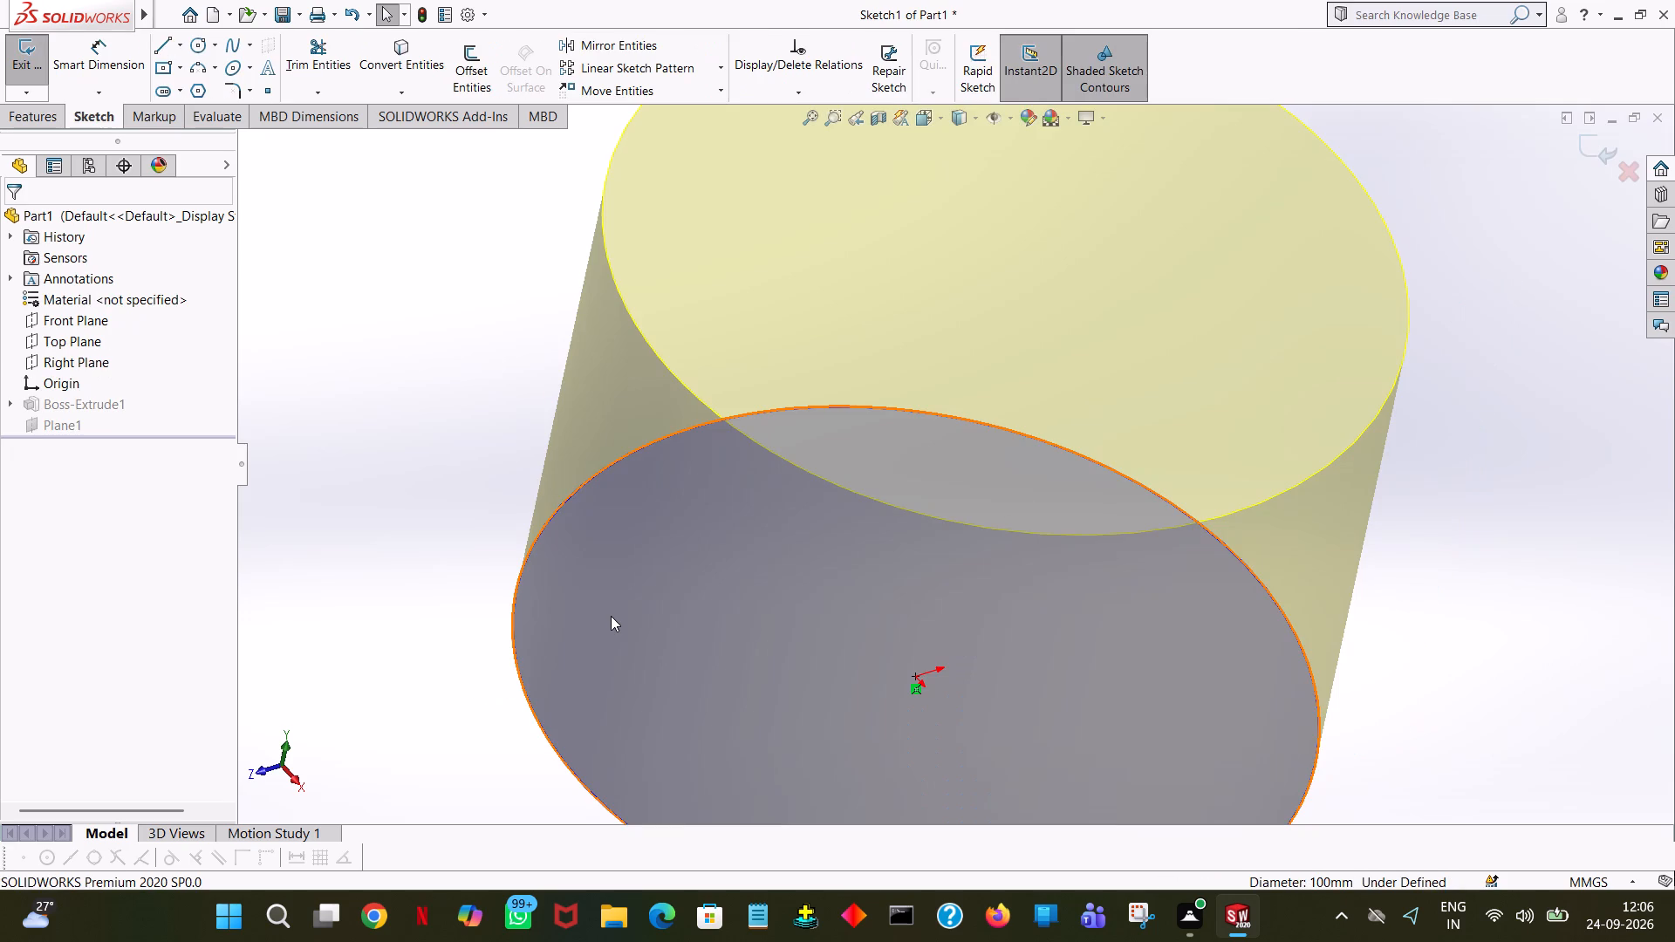
pyautogui.click(517, 672)
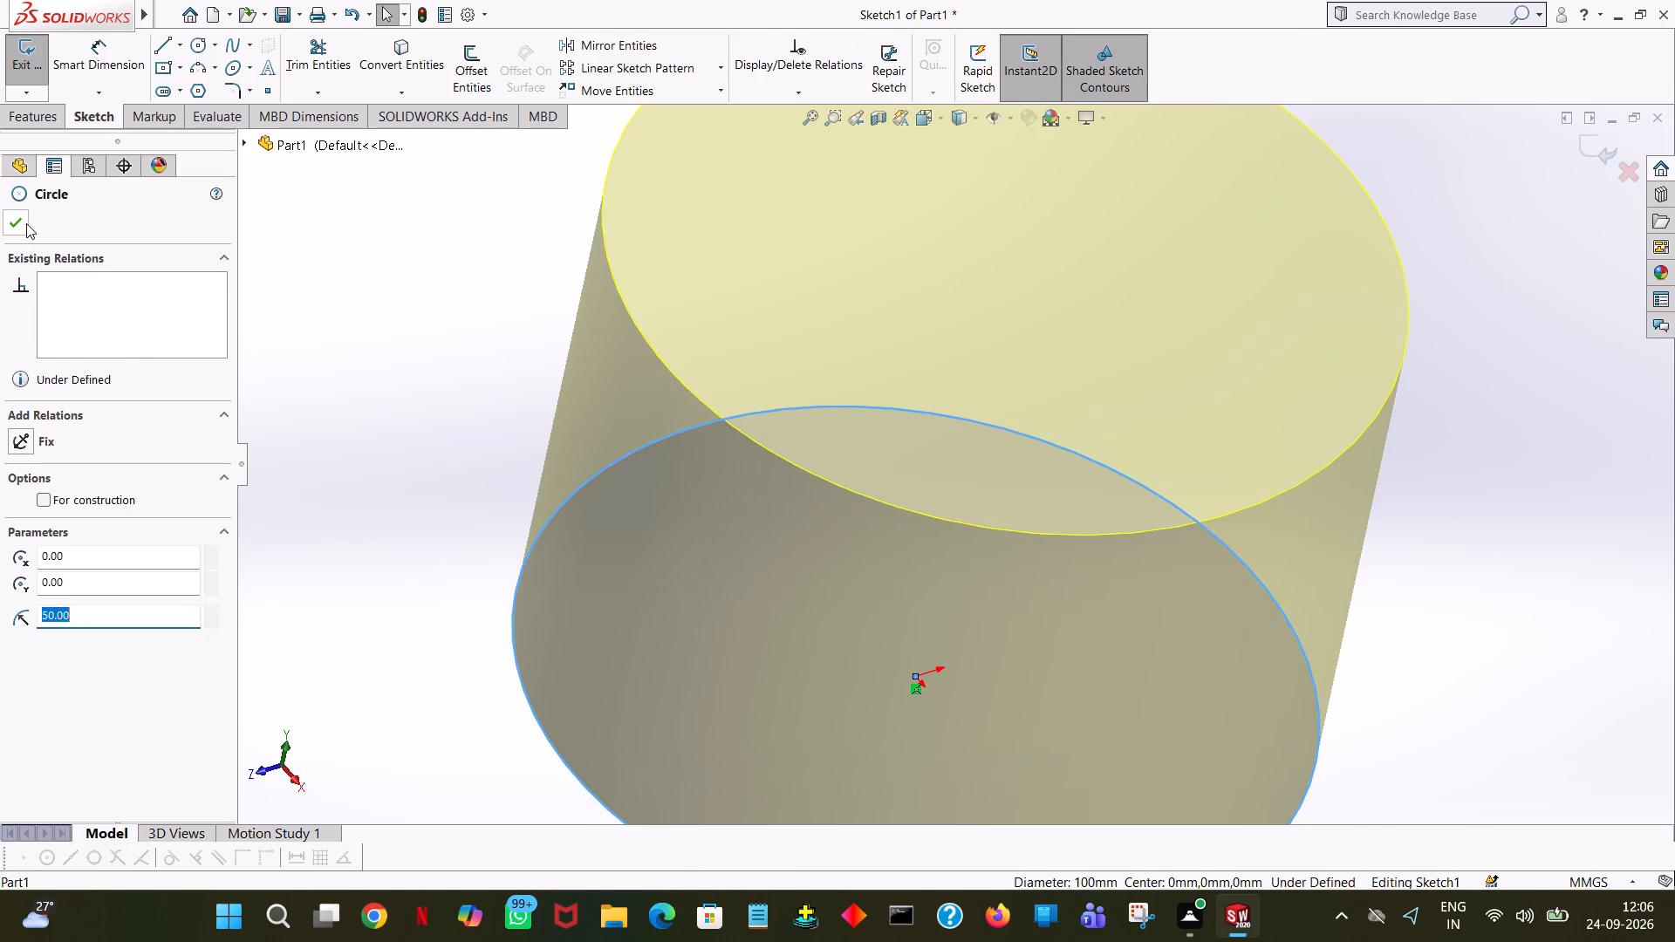
pyautogui.click(26, 225)
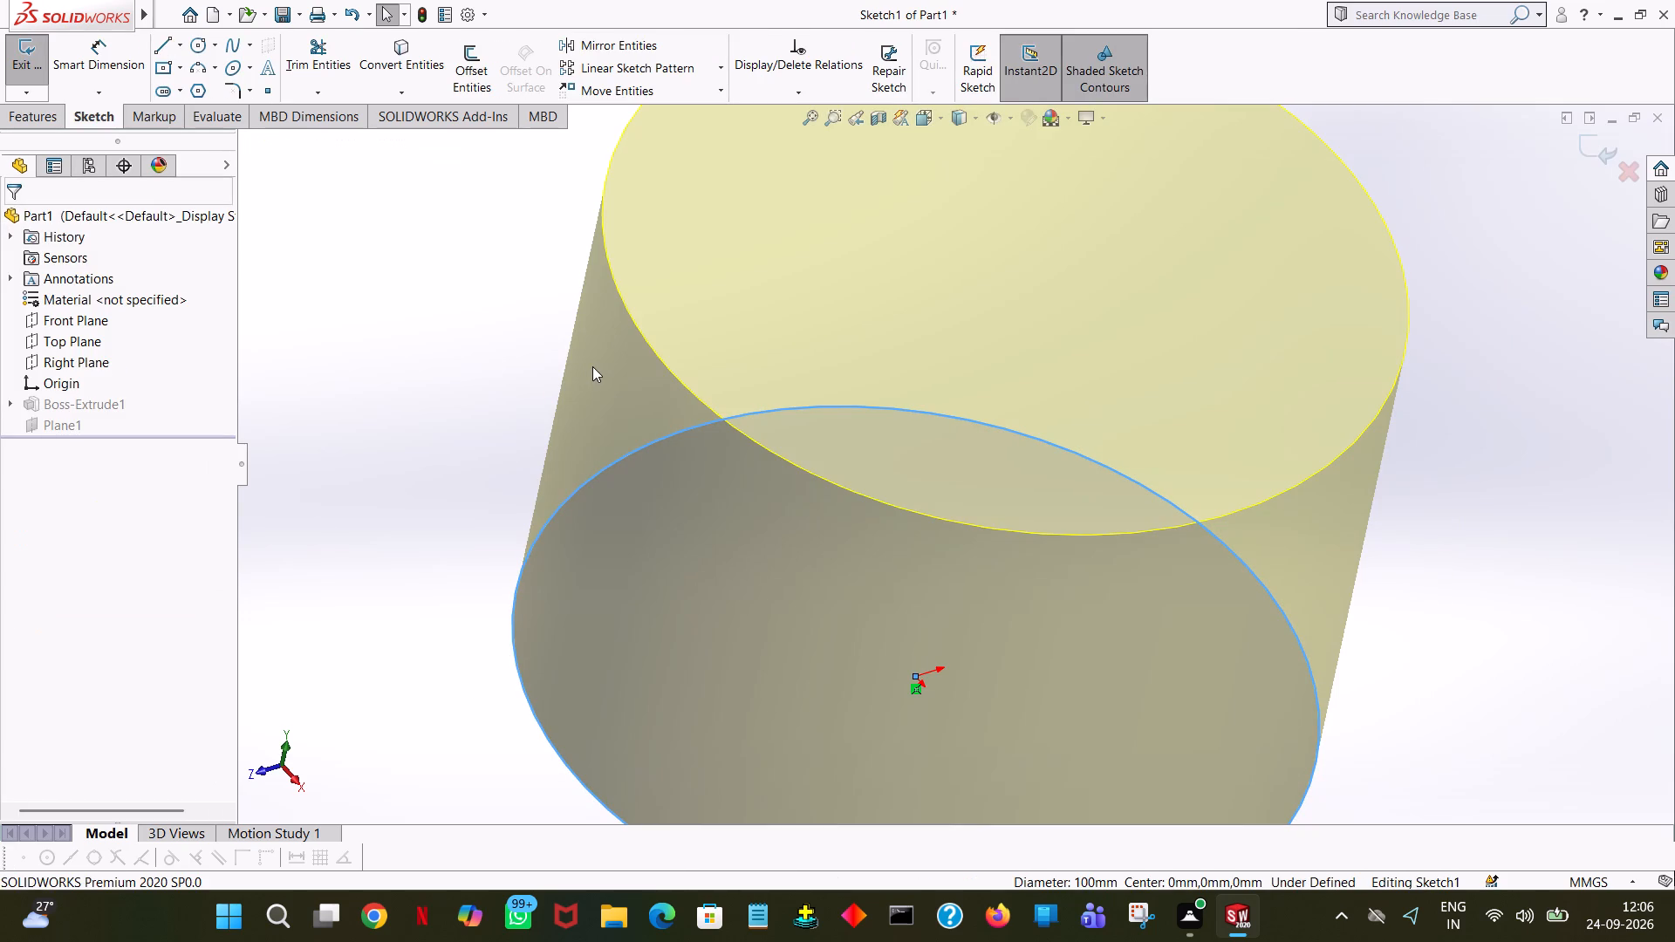
pyautogui.keyDown('ctrl'); pyautogui.scroll(-3, 592, 366); pyautogui.keyUp('ctrl')
pyautogui.keyDown('ctrl'); pyautogui.scroll(8, 592, 366); pyautogui.keyUp('ctrl')
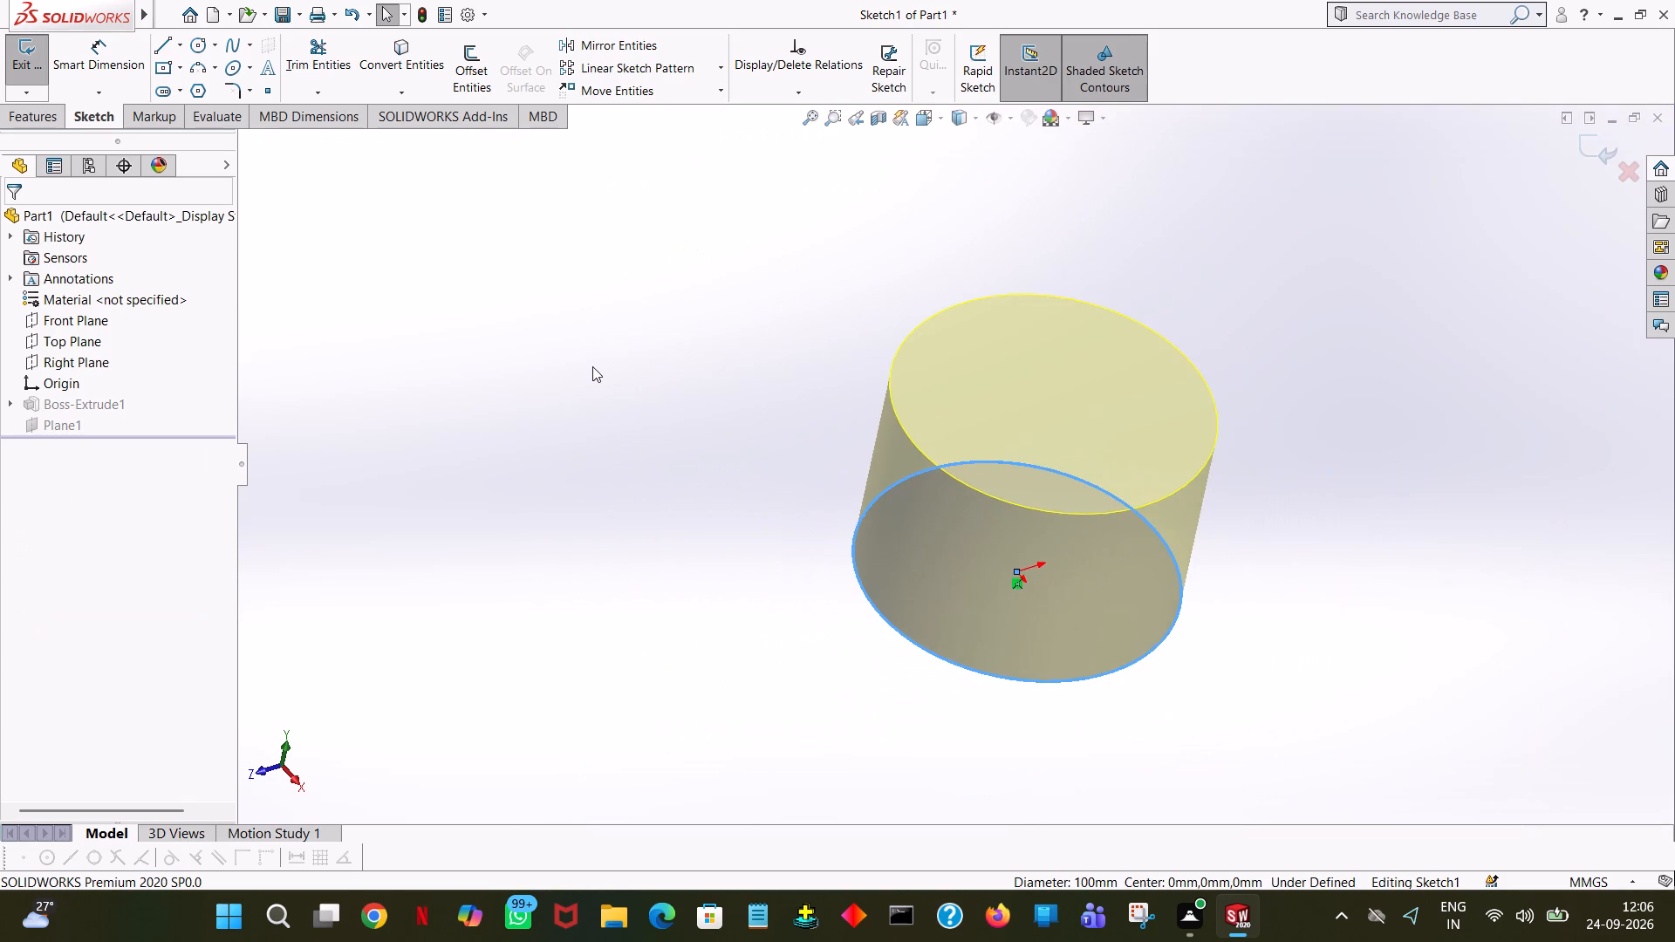
pyautogui.click(612, 365)
pyautogui.moveTo(763, 376); pyautogui.dragTo(737, 283, button='middle')
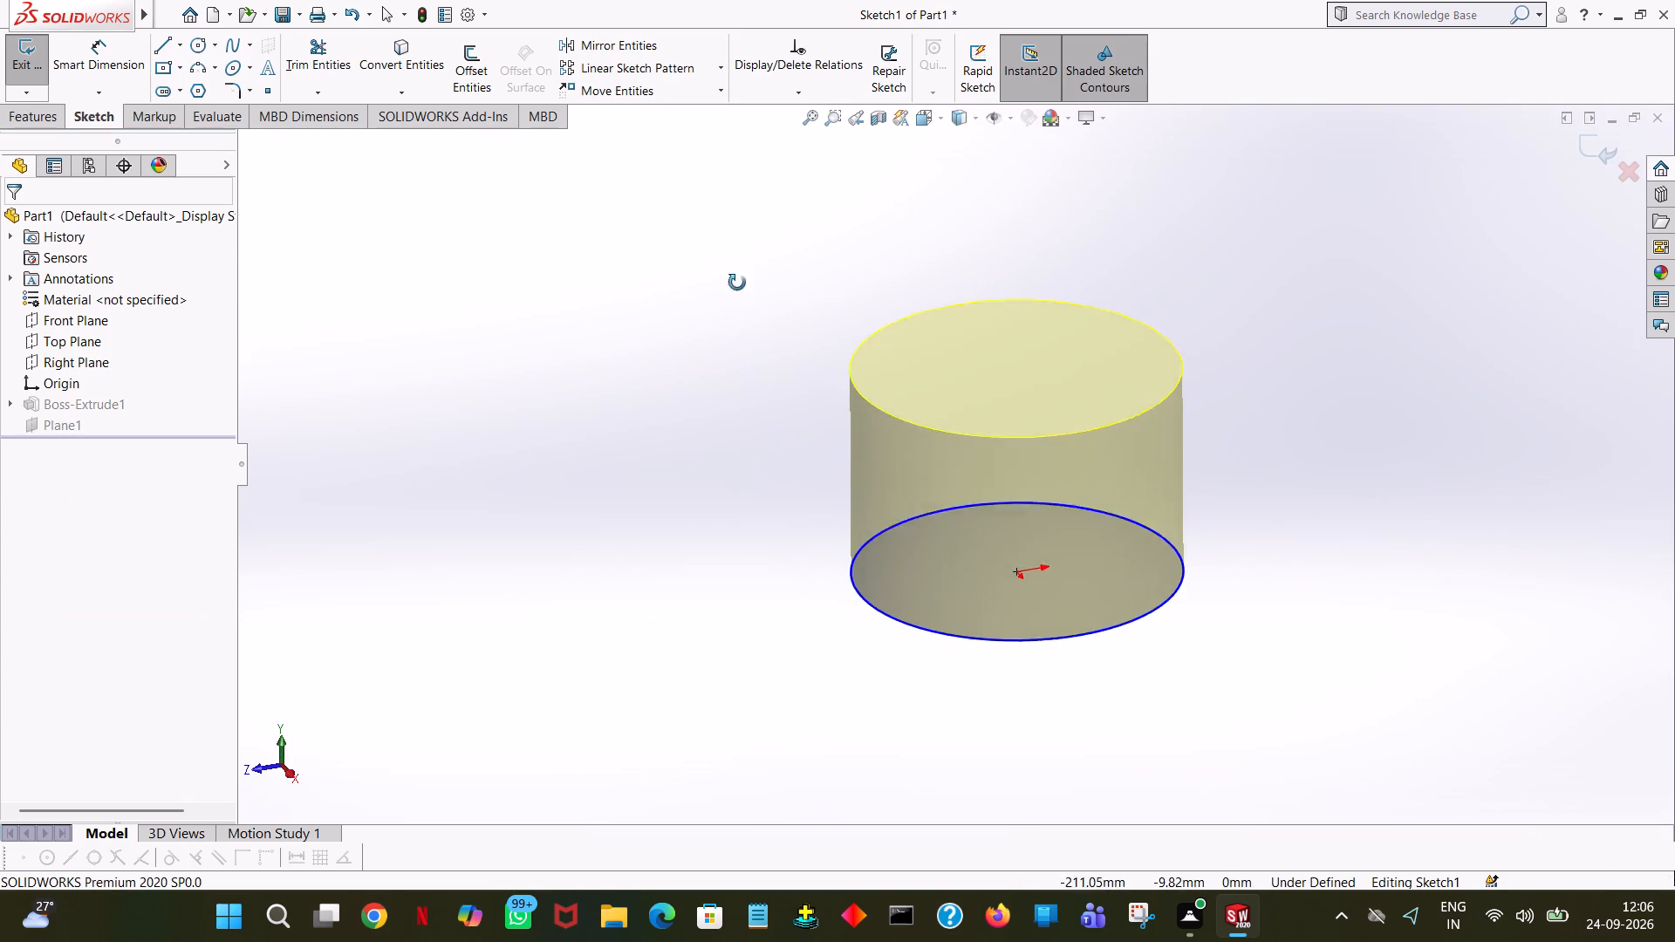
pyautogui.moveTo(737, 283); pyautogui.dragTo(743, 262, button='middle')
pyautogui.click(42, 113)
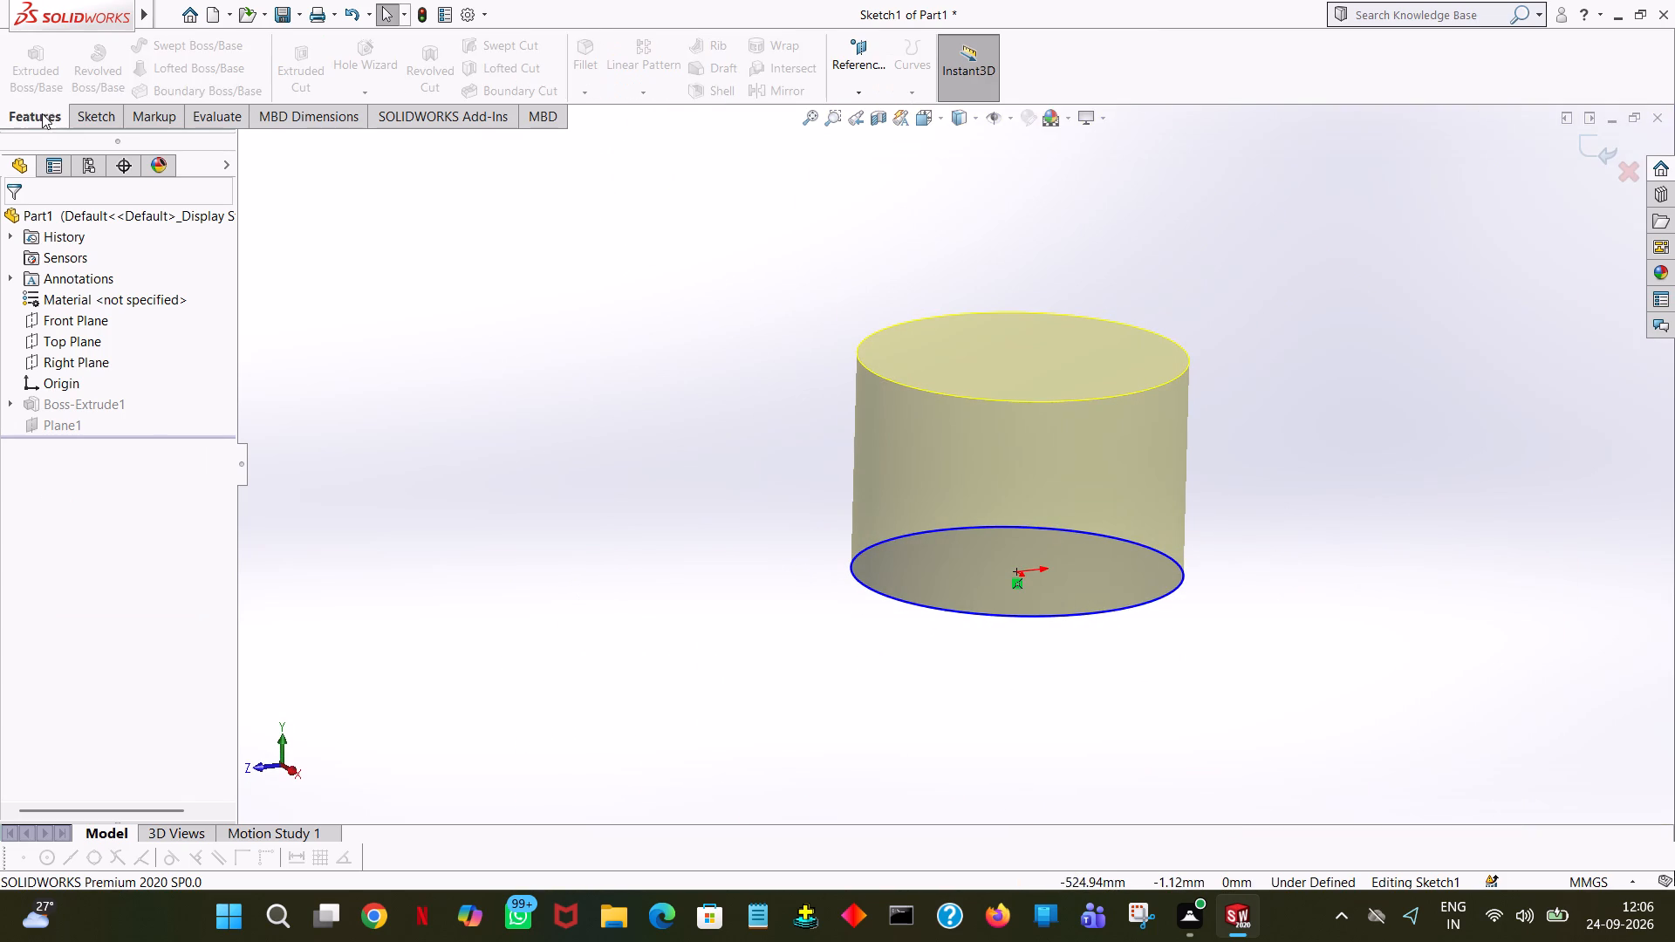
pyautogui.click(97, 126)
pyautogui.click(24, 72)
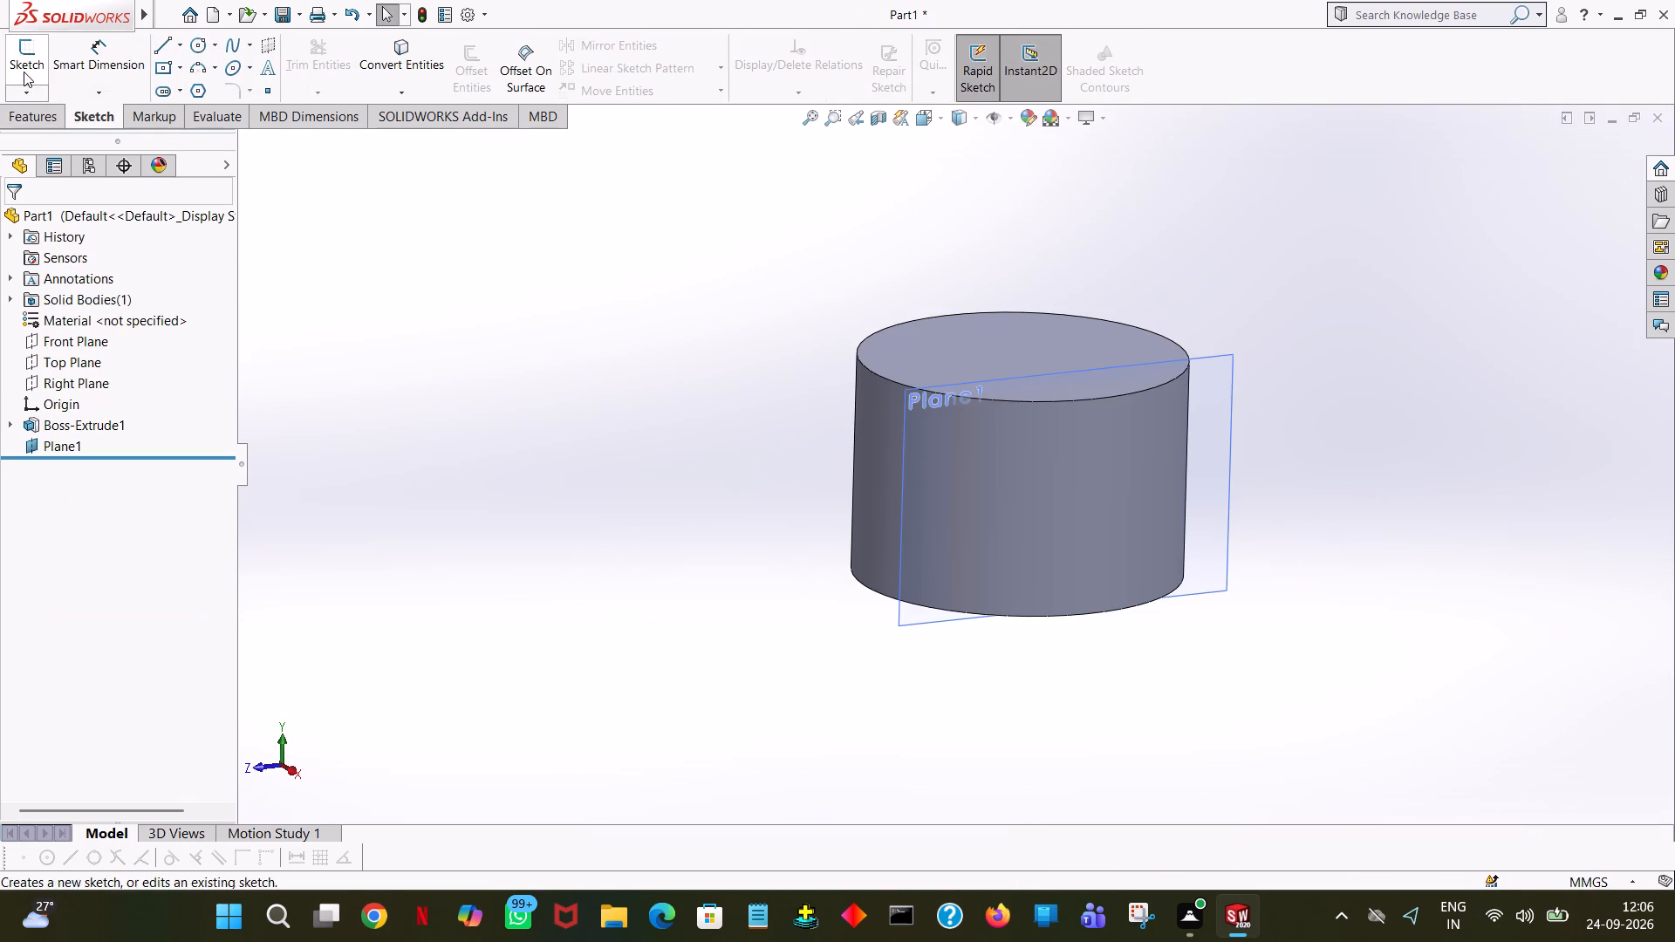
pyautogui.click(775, 271)
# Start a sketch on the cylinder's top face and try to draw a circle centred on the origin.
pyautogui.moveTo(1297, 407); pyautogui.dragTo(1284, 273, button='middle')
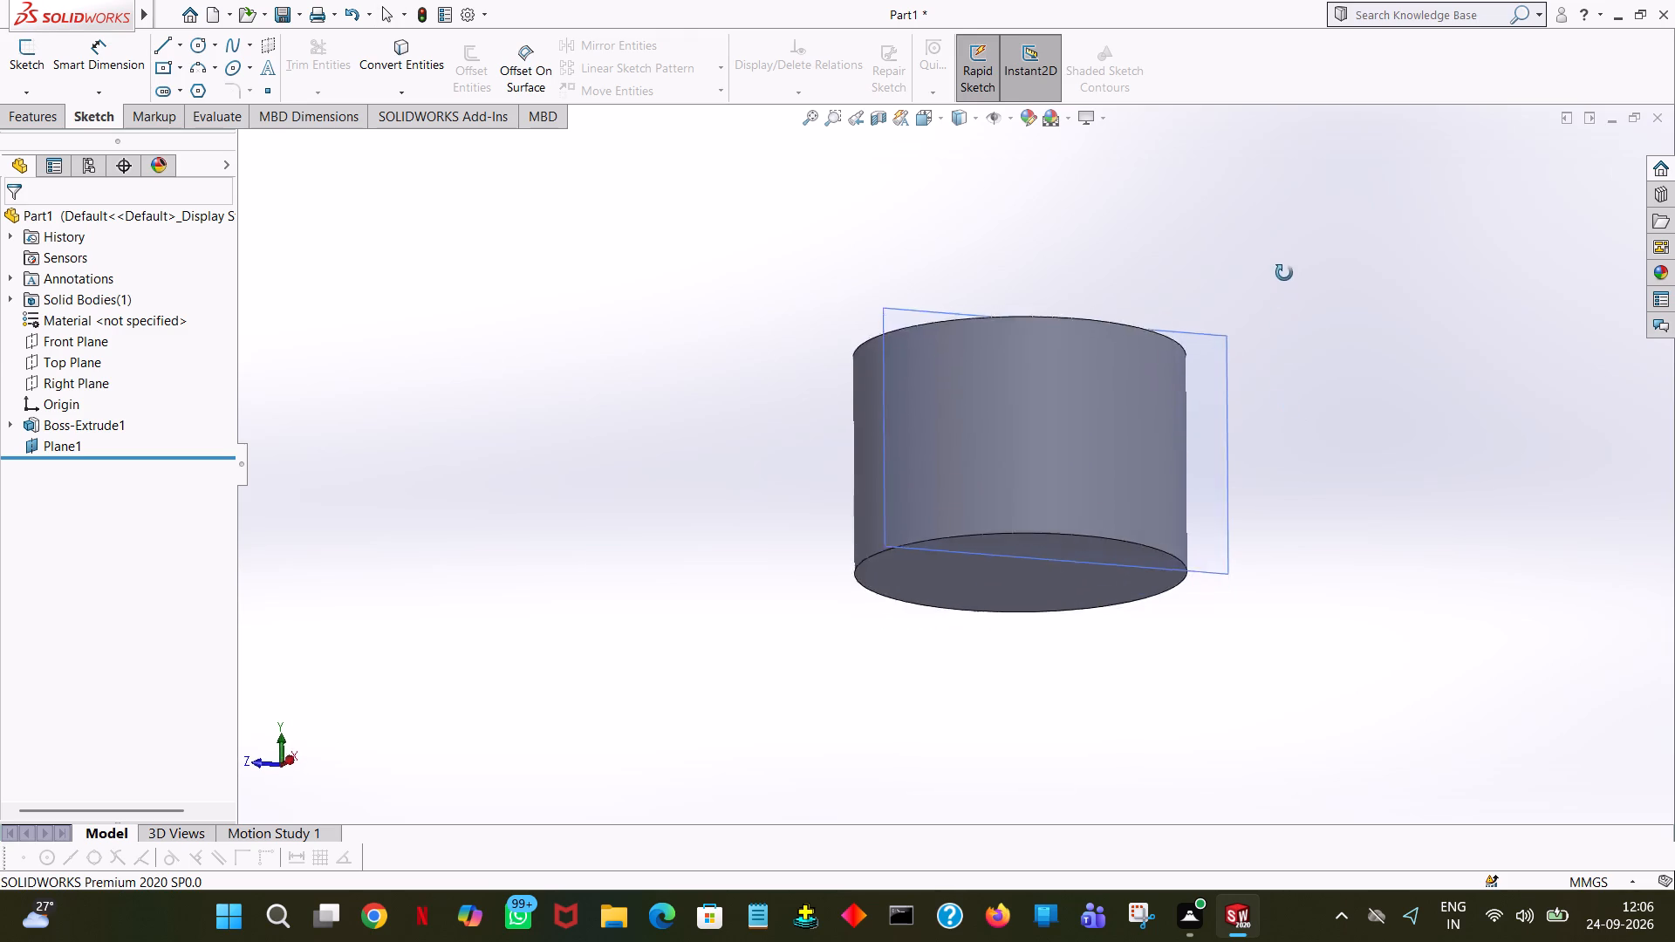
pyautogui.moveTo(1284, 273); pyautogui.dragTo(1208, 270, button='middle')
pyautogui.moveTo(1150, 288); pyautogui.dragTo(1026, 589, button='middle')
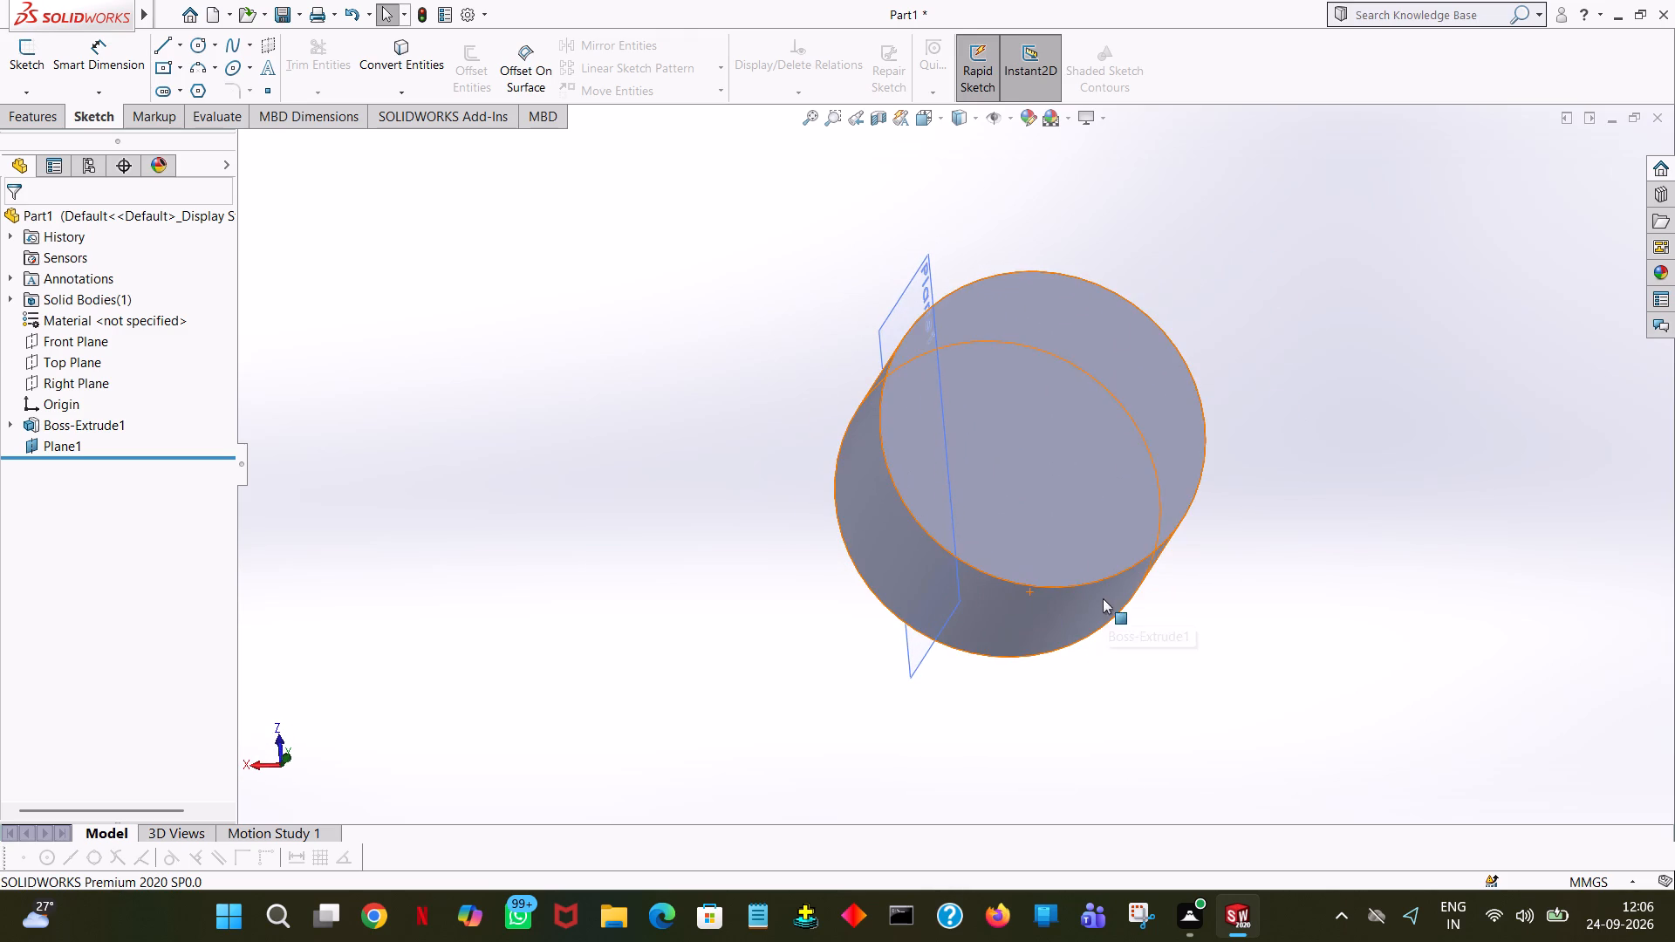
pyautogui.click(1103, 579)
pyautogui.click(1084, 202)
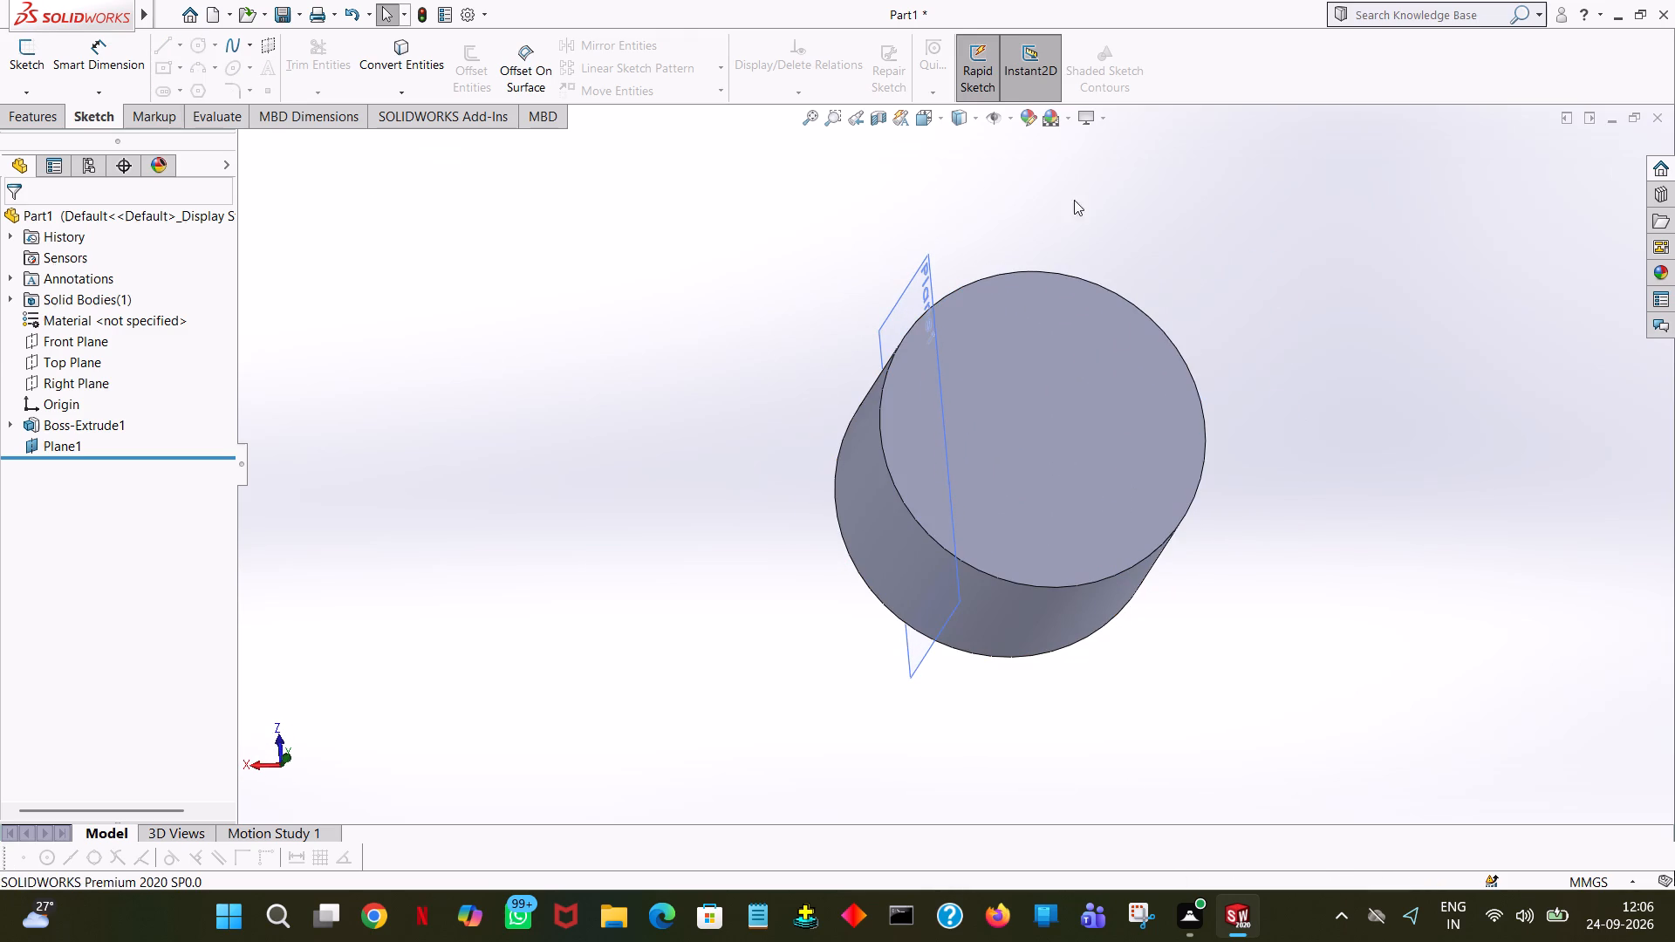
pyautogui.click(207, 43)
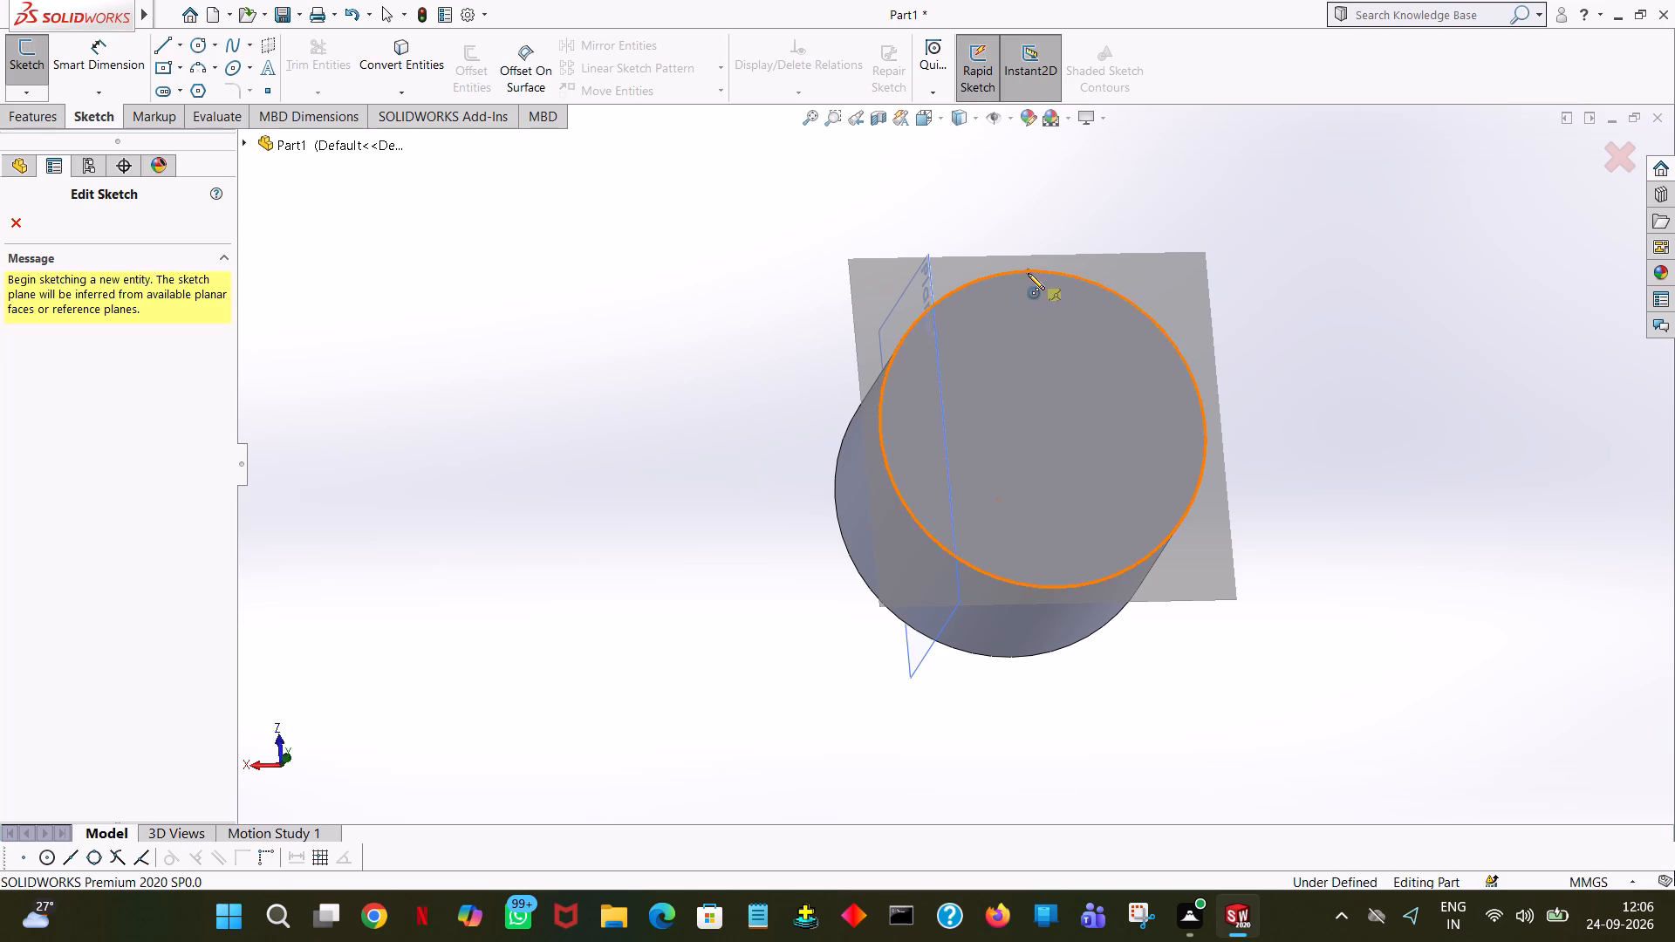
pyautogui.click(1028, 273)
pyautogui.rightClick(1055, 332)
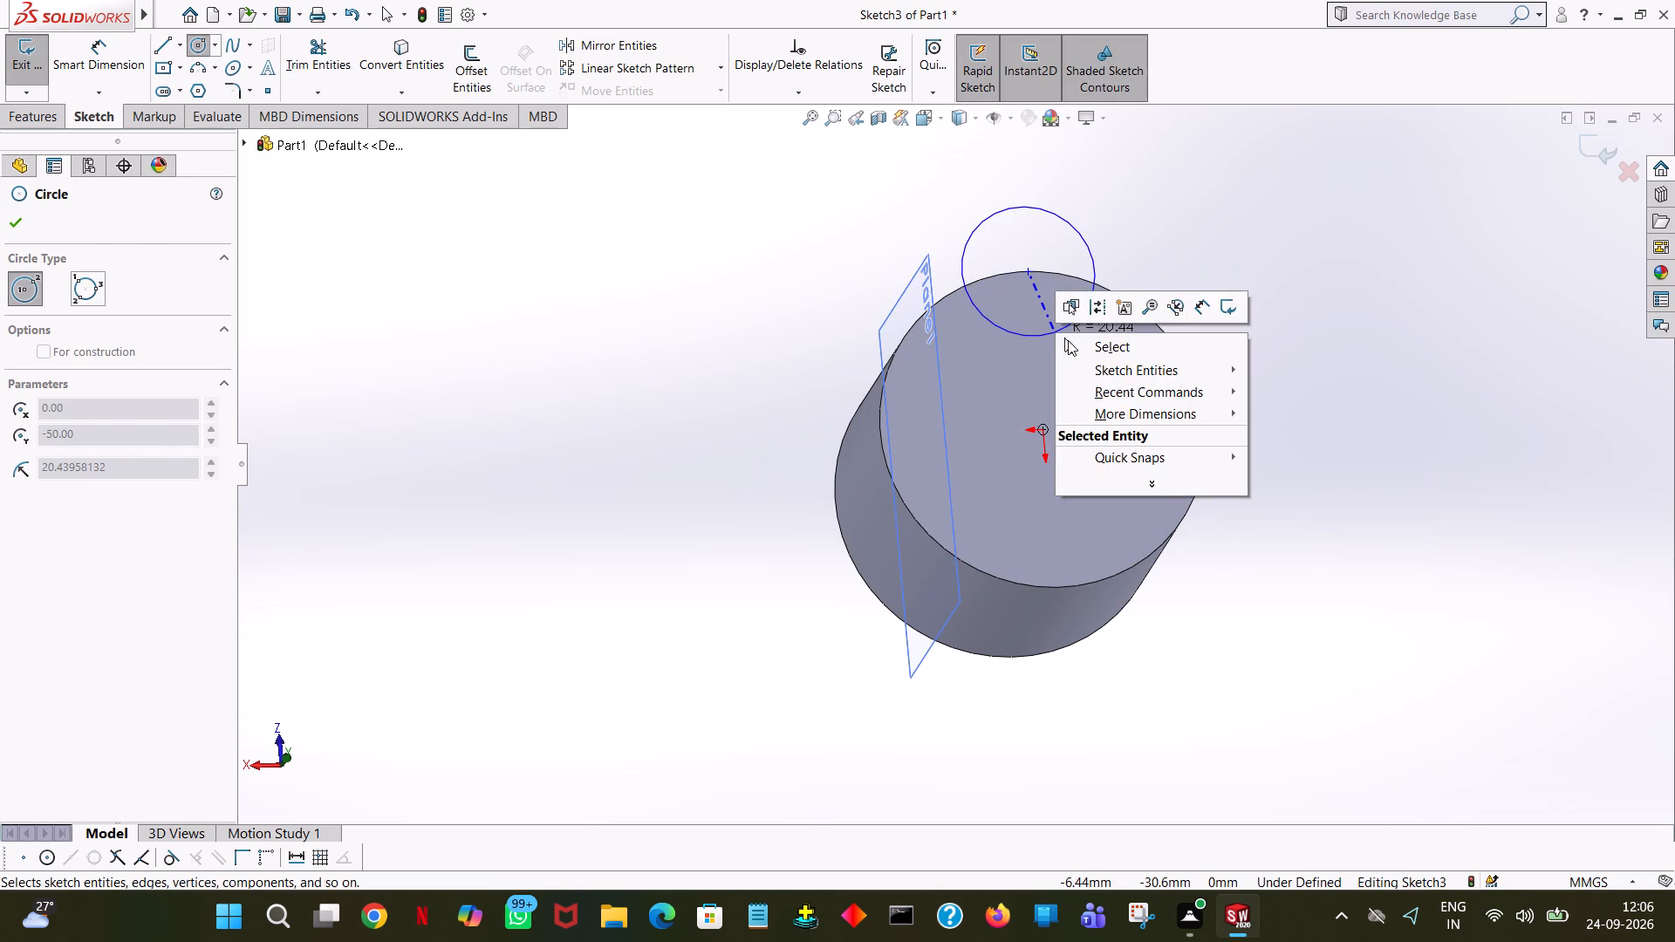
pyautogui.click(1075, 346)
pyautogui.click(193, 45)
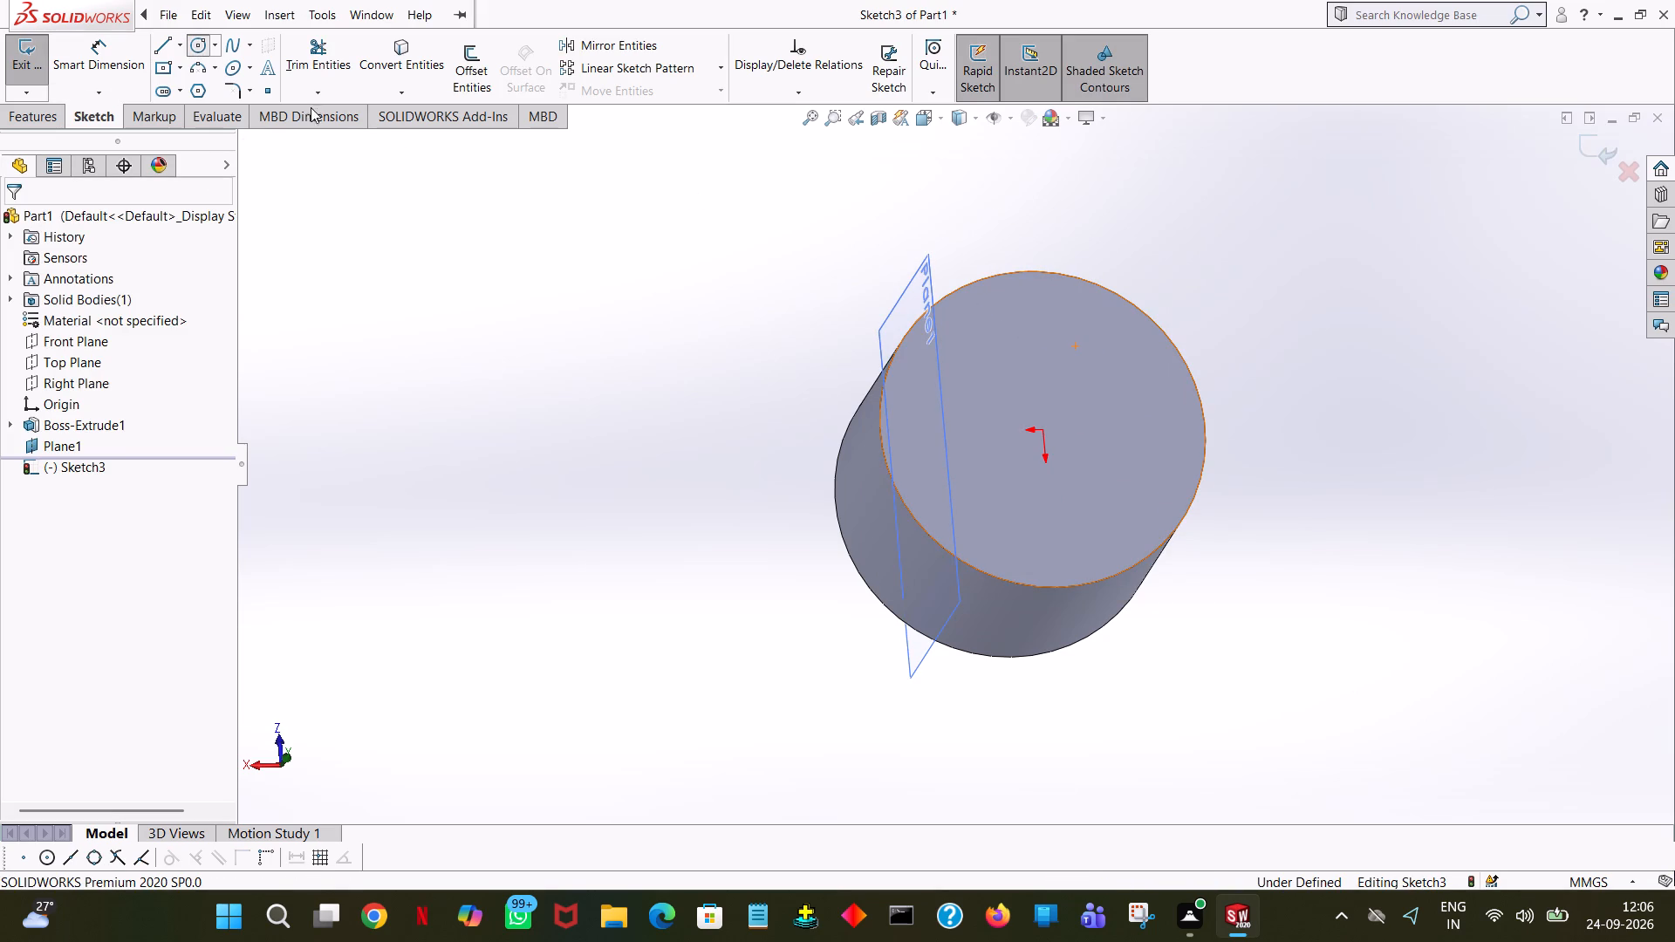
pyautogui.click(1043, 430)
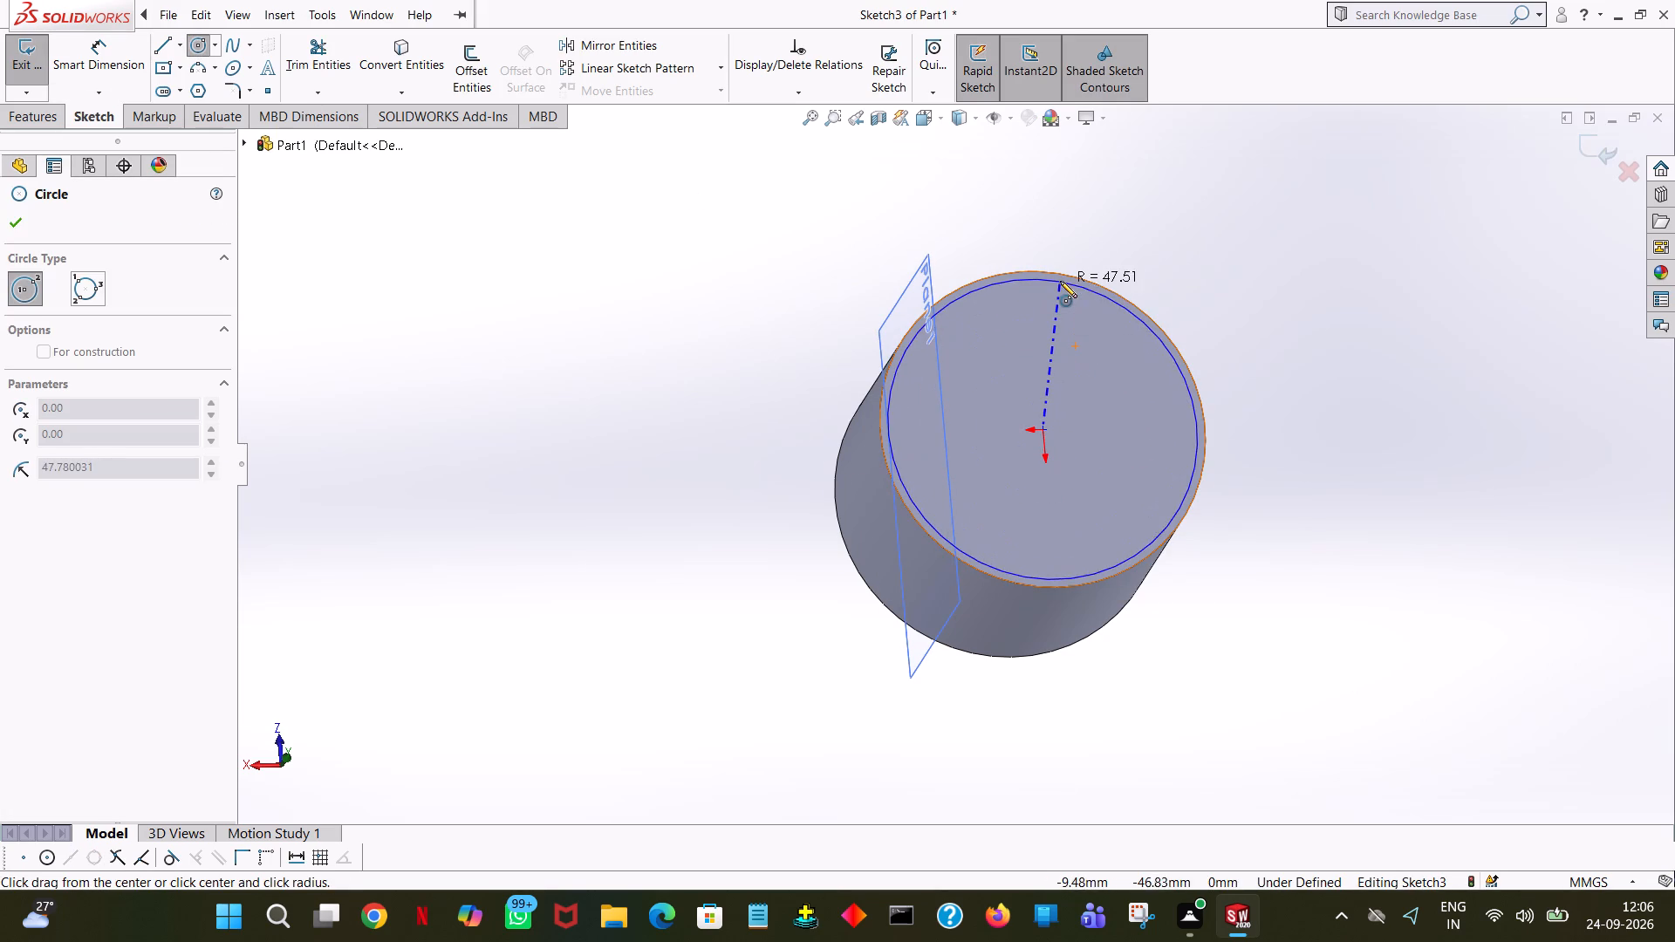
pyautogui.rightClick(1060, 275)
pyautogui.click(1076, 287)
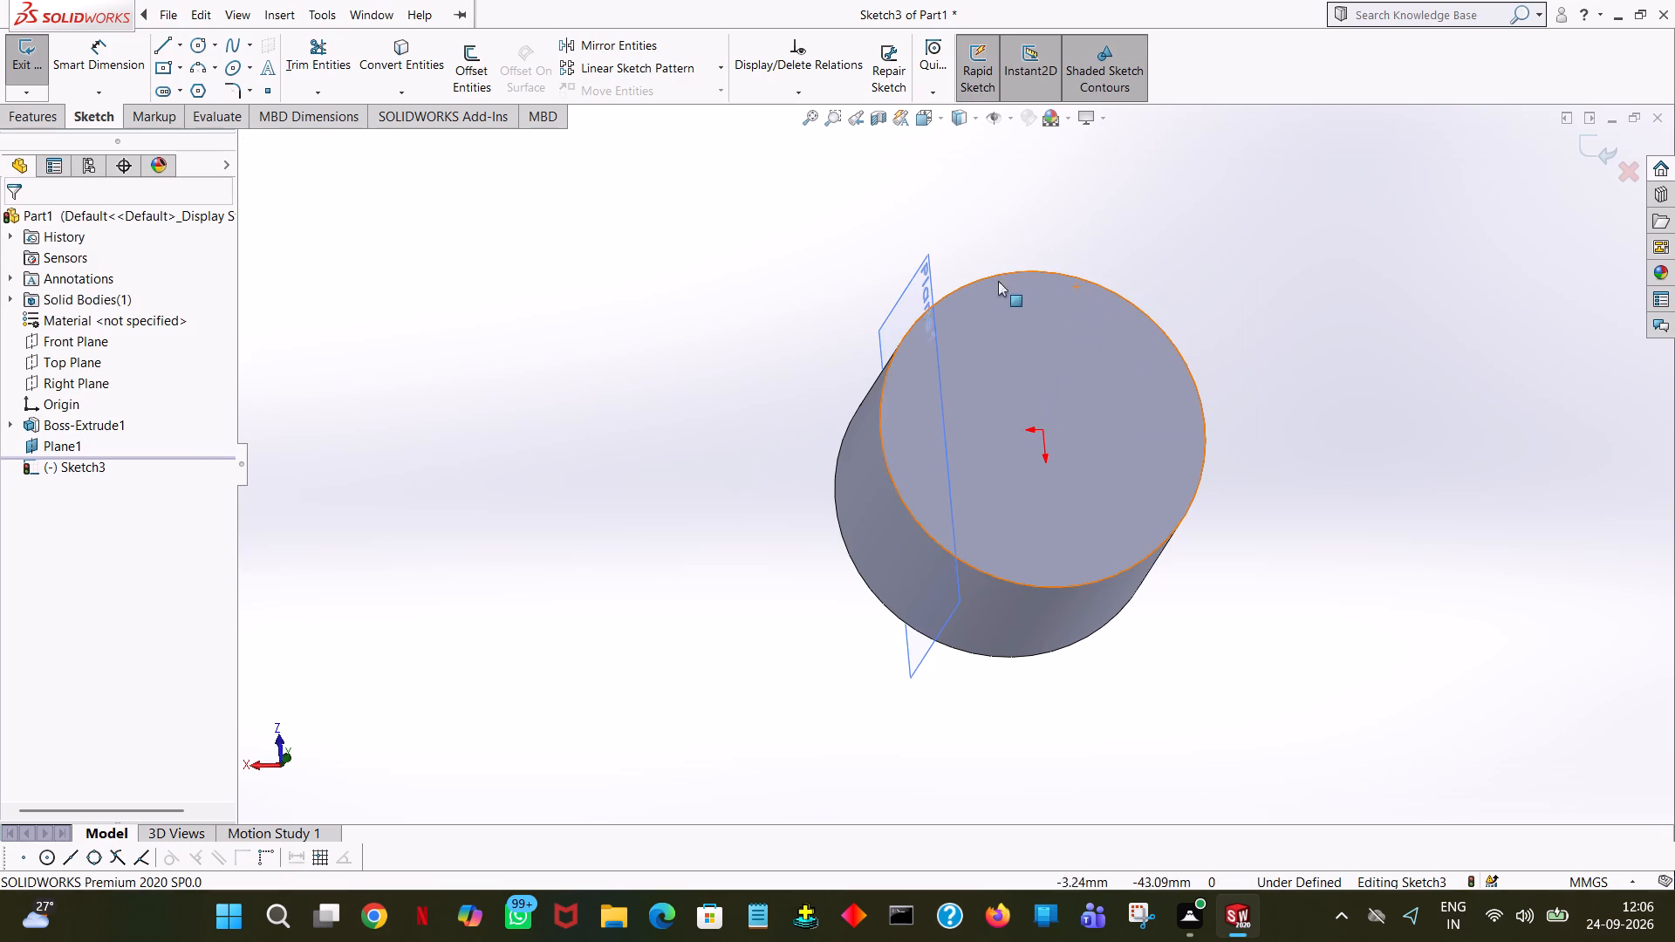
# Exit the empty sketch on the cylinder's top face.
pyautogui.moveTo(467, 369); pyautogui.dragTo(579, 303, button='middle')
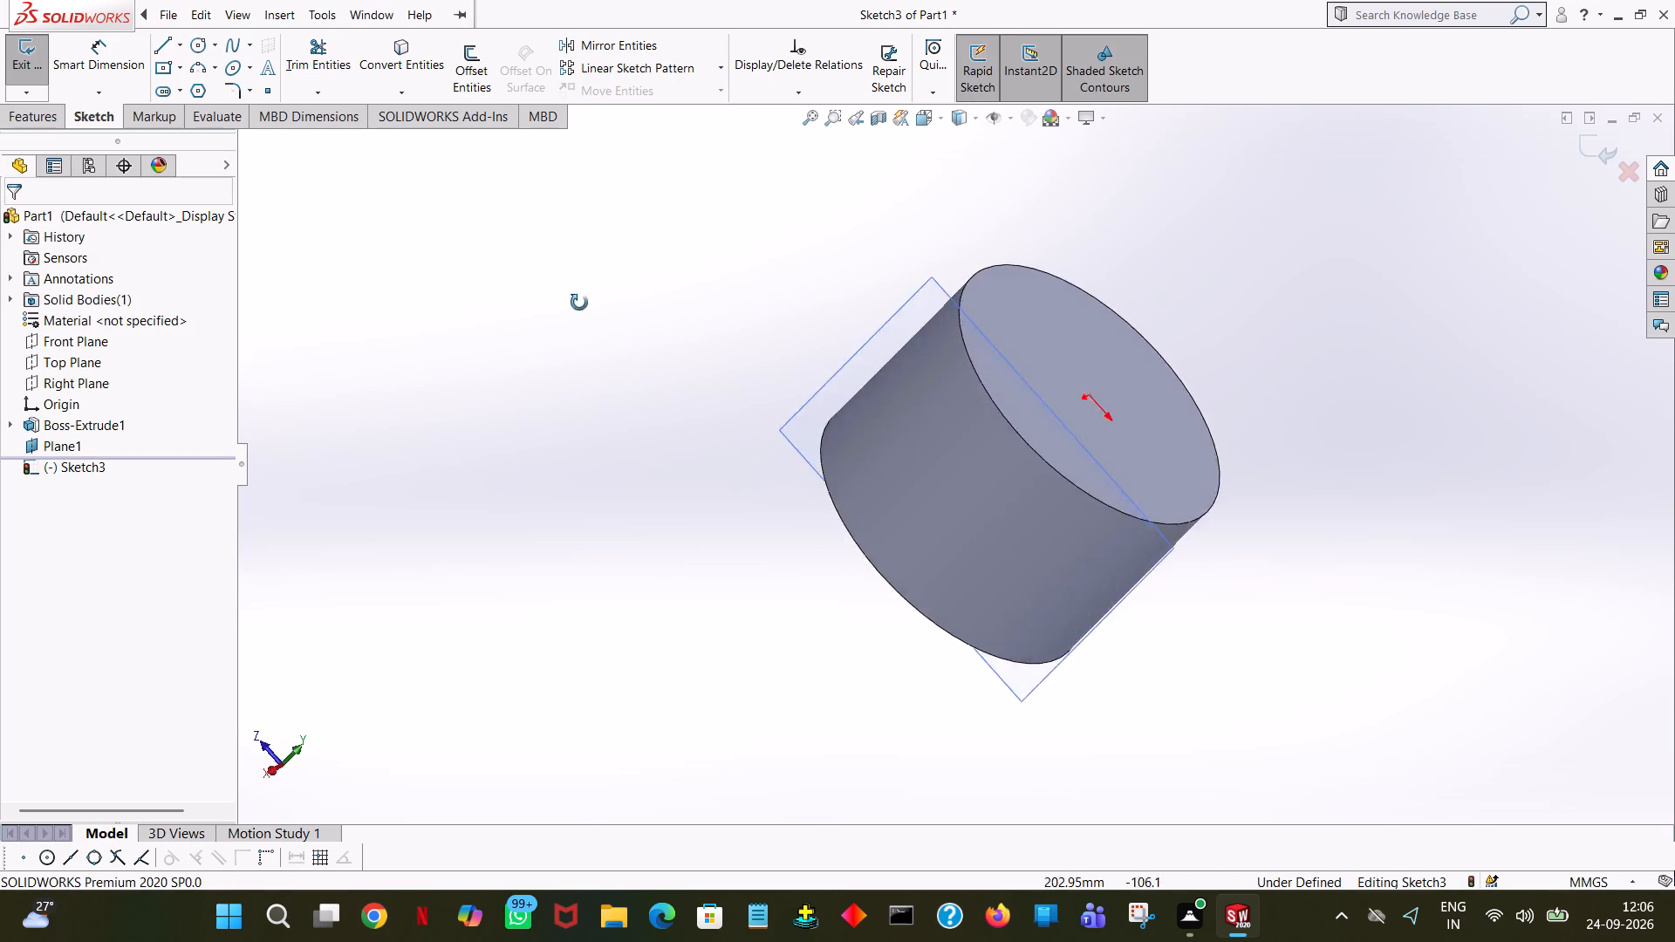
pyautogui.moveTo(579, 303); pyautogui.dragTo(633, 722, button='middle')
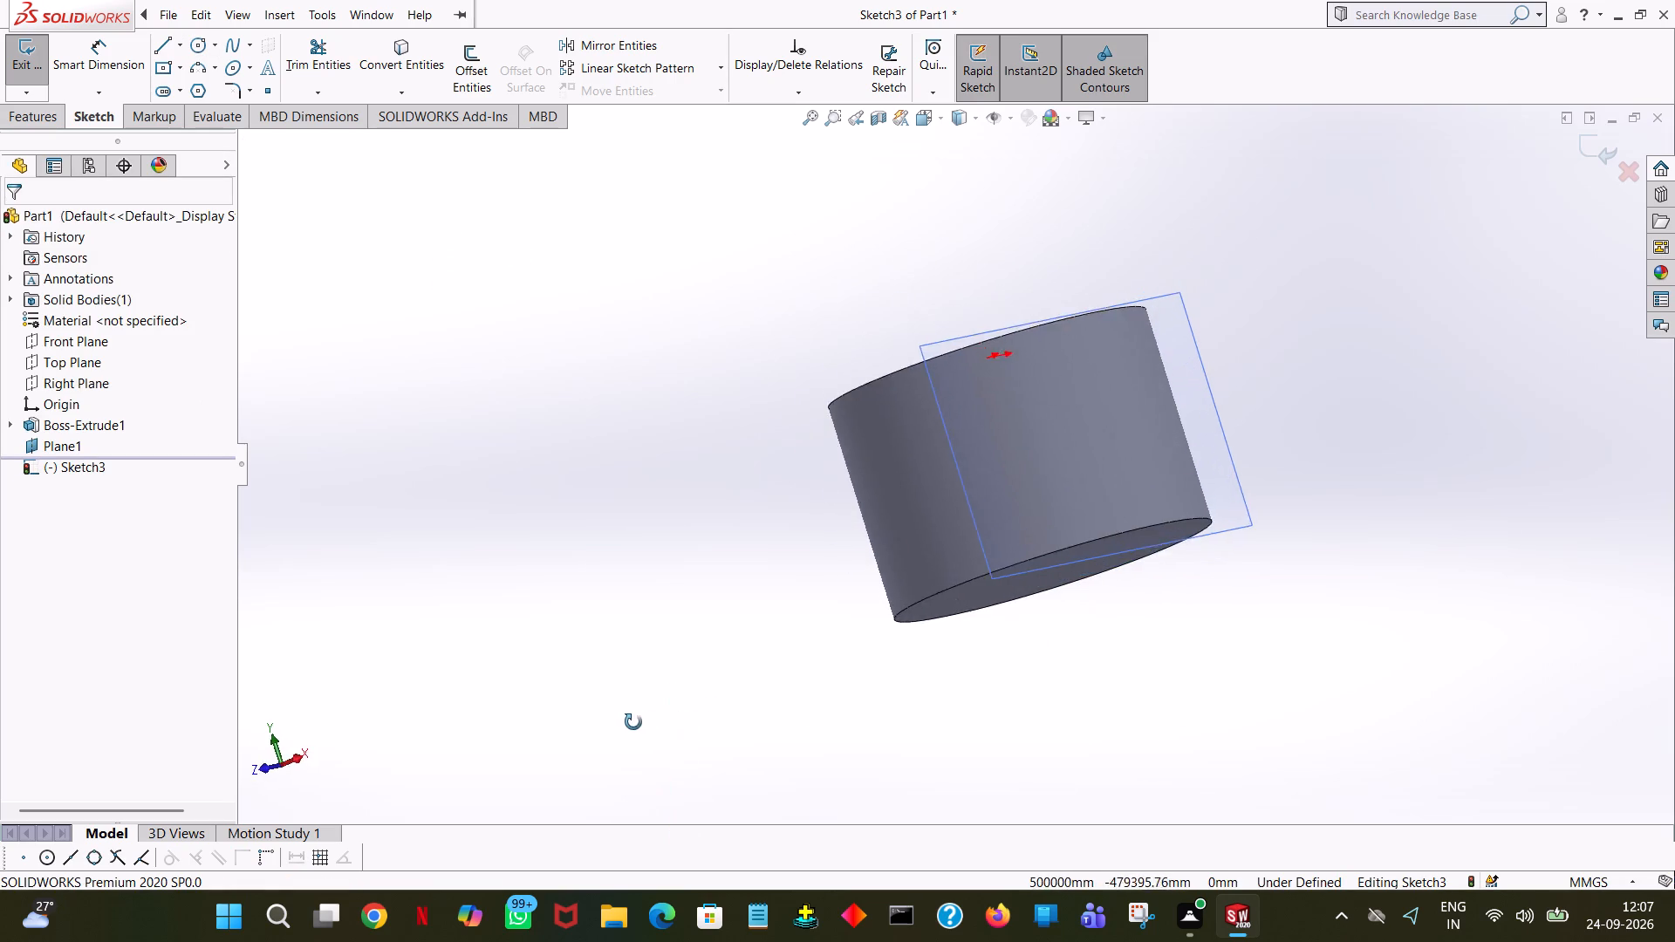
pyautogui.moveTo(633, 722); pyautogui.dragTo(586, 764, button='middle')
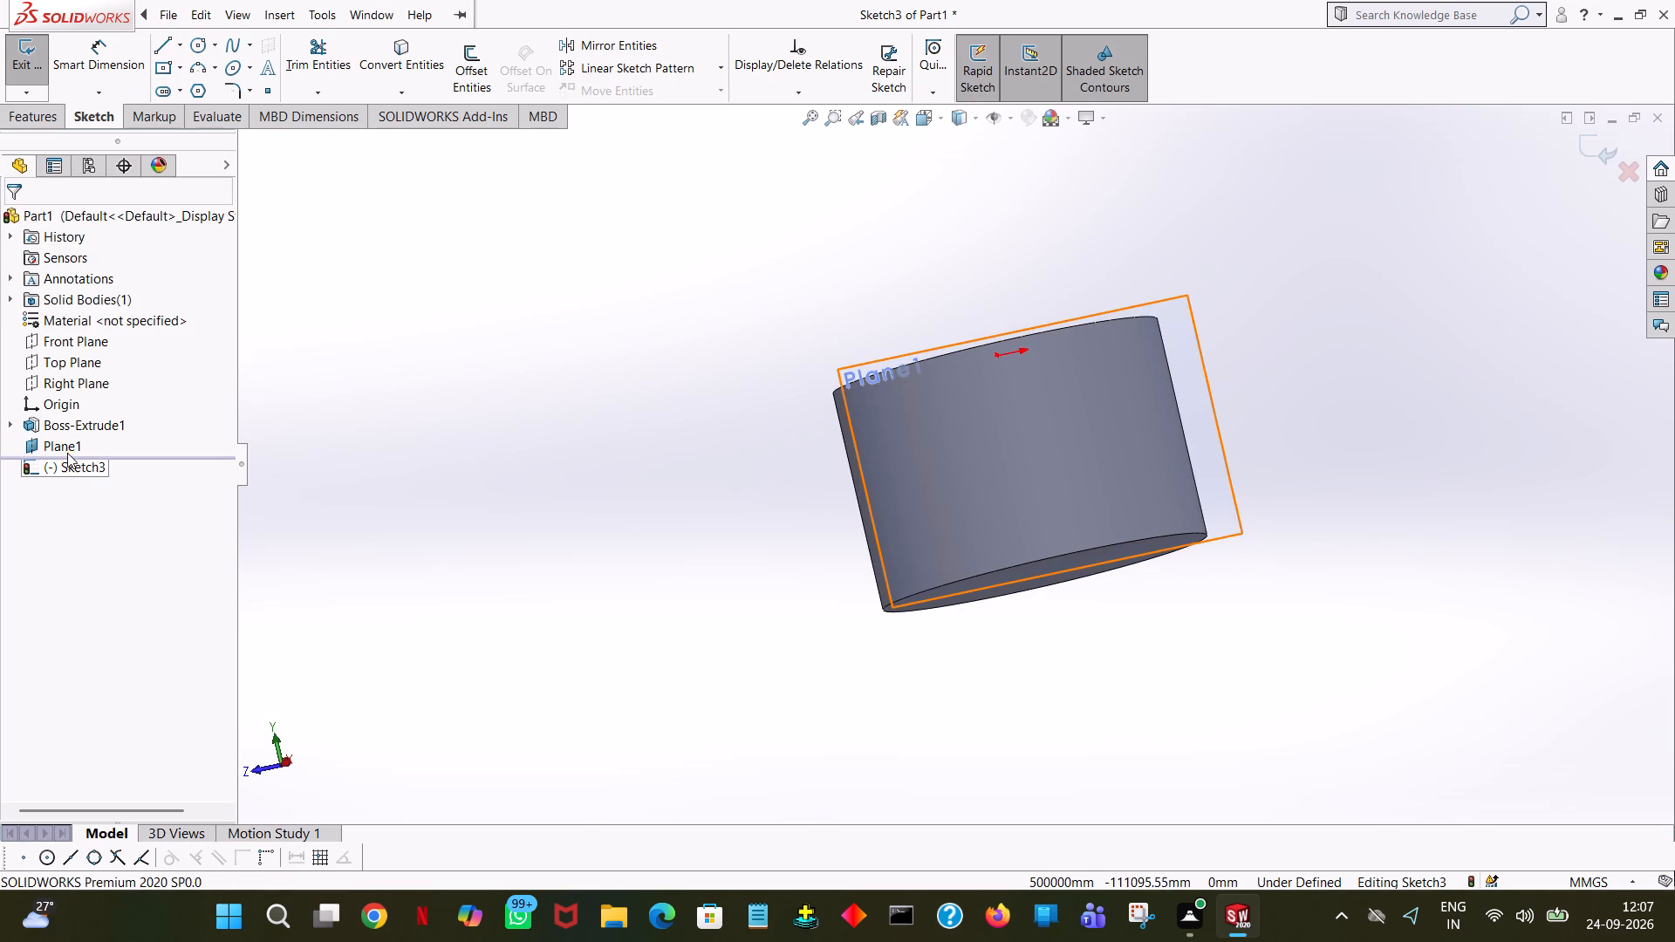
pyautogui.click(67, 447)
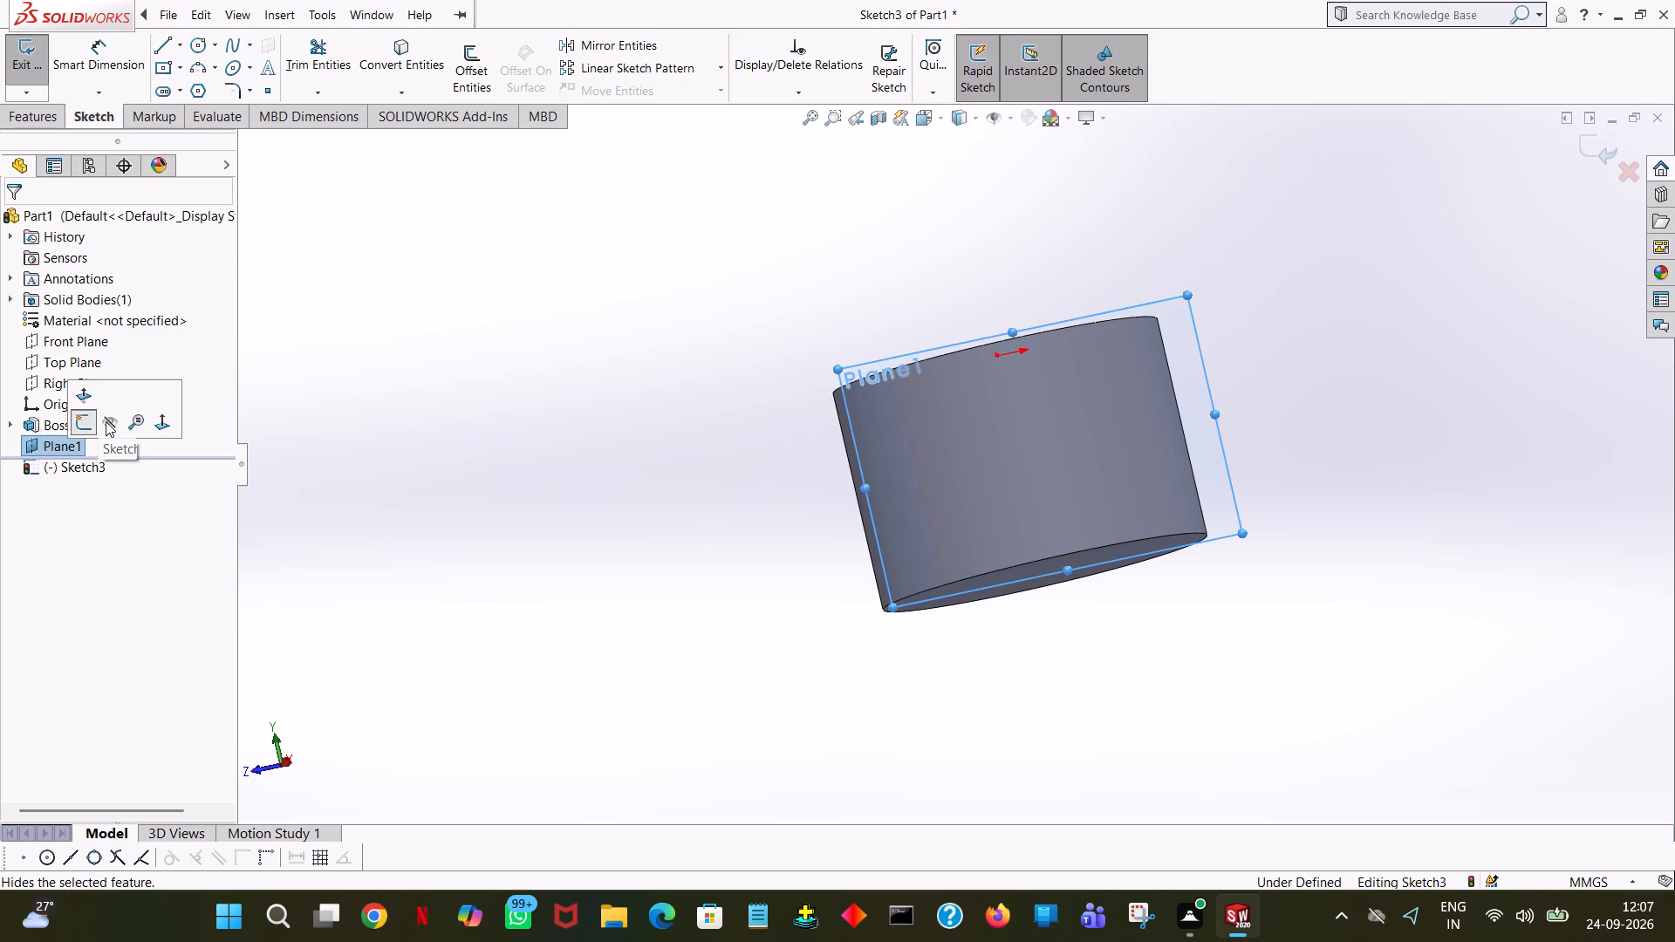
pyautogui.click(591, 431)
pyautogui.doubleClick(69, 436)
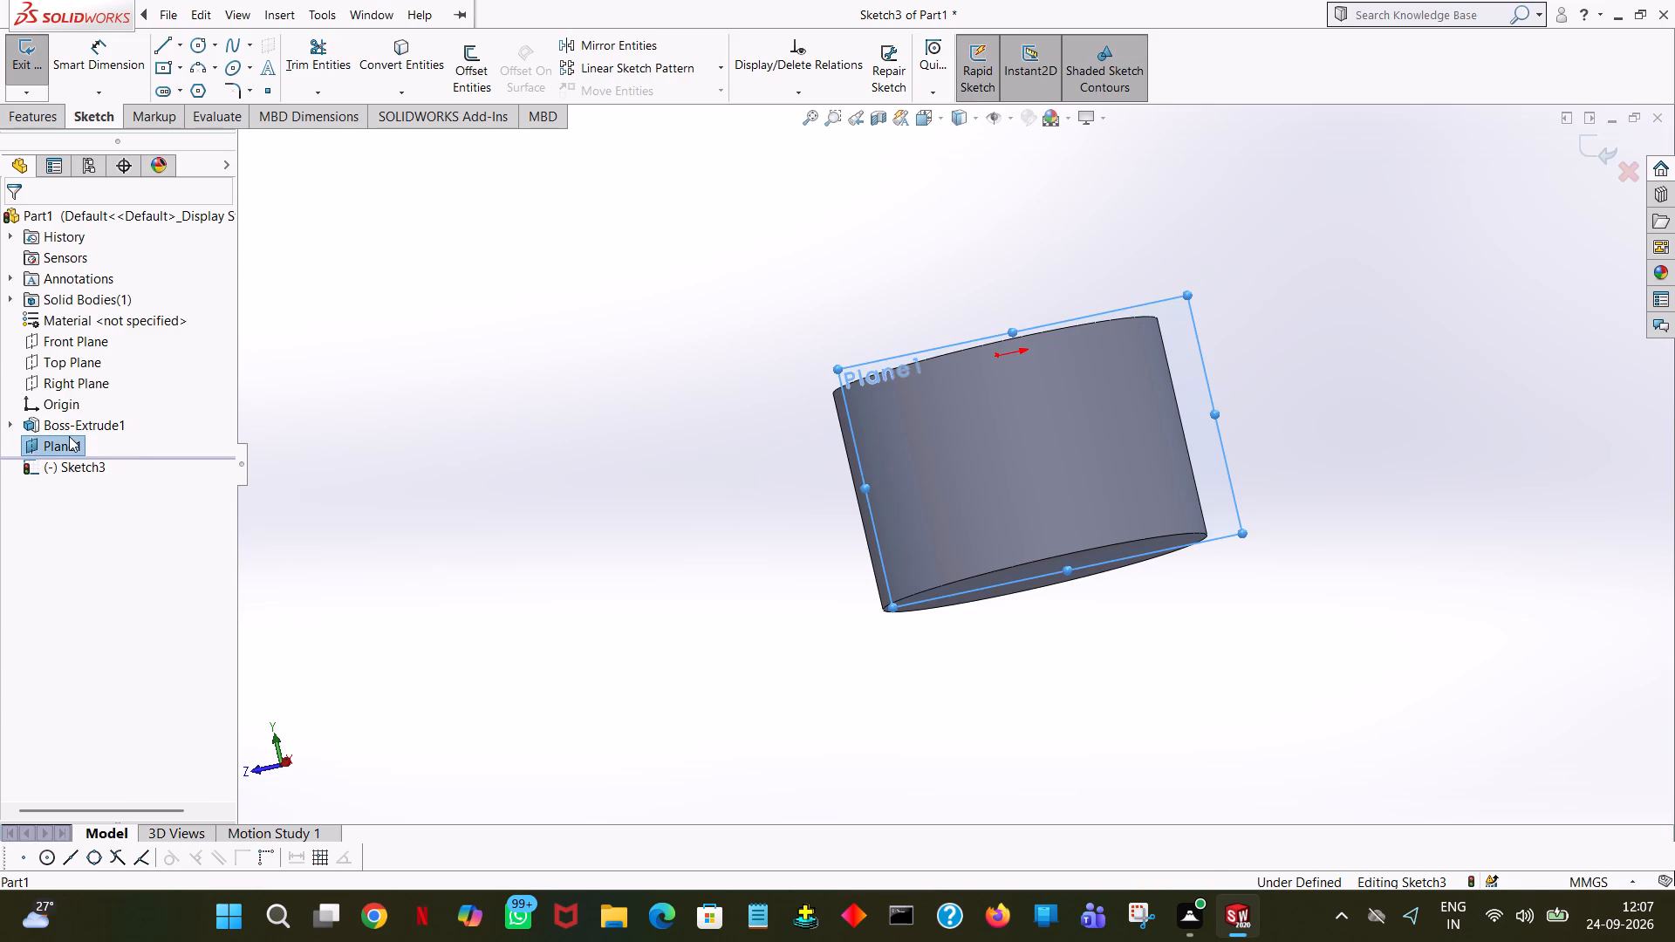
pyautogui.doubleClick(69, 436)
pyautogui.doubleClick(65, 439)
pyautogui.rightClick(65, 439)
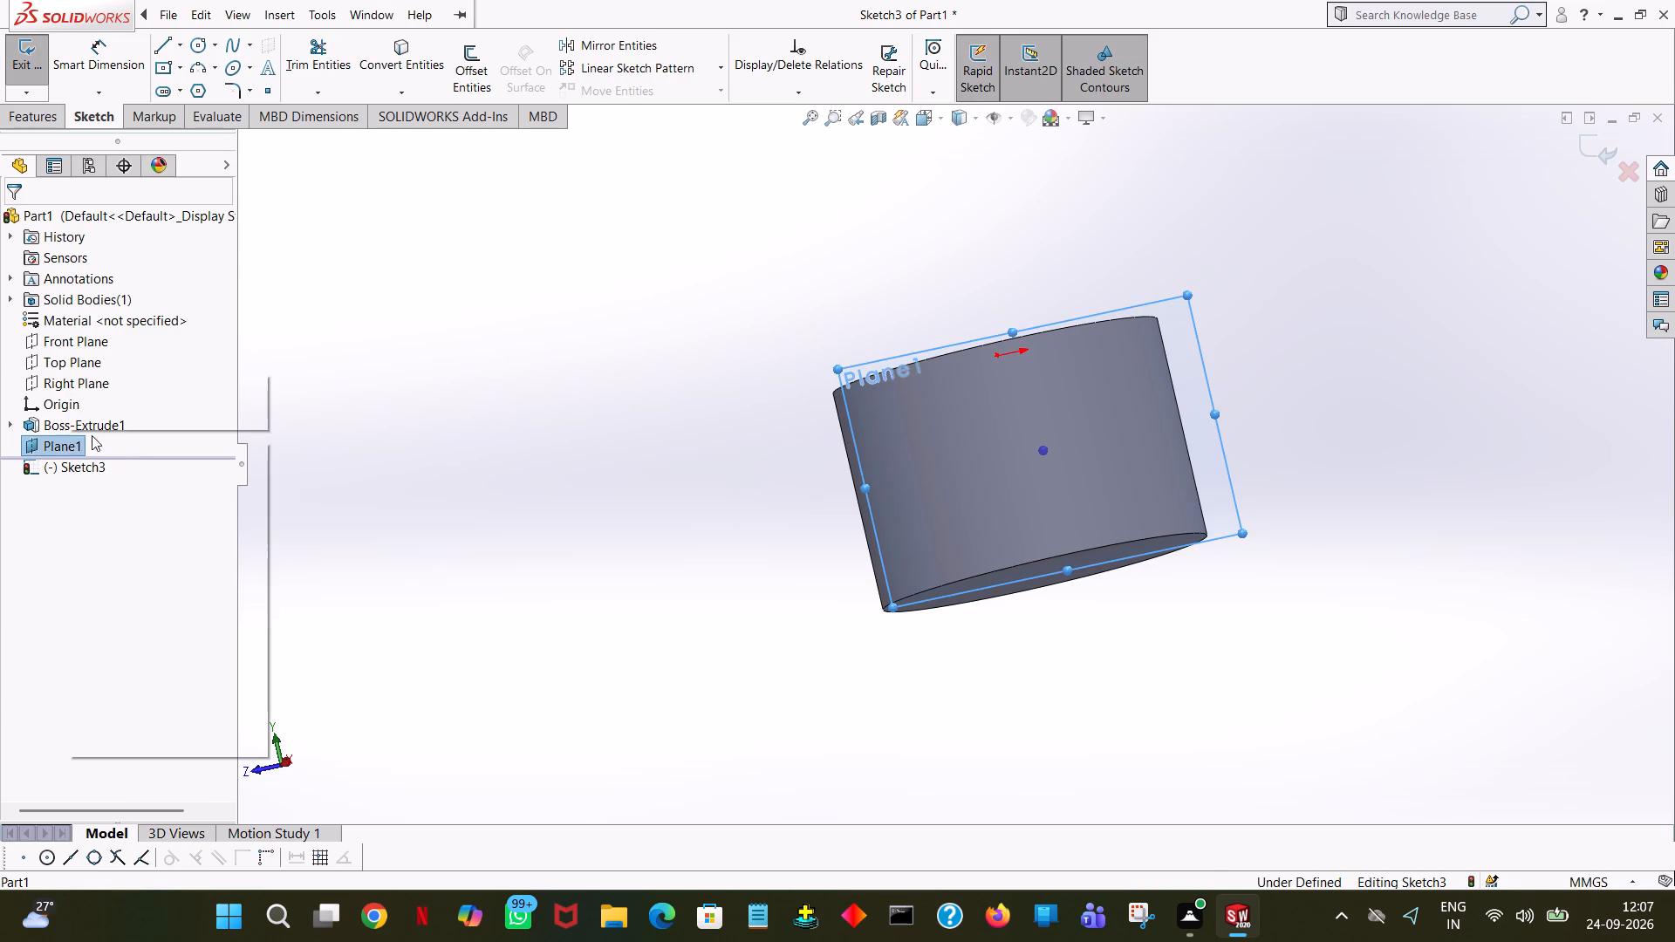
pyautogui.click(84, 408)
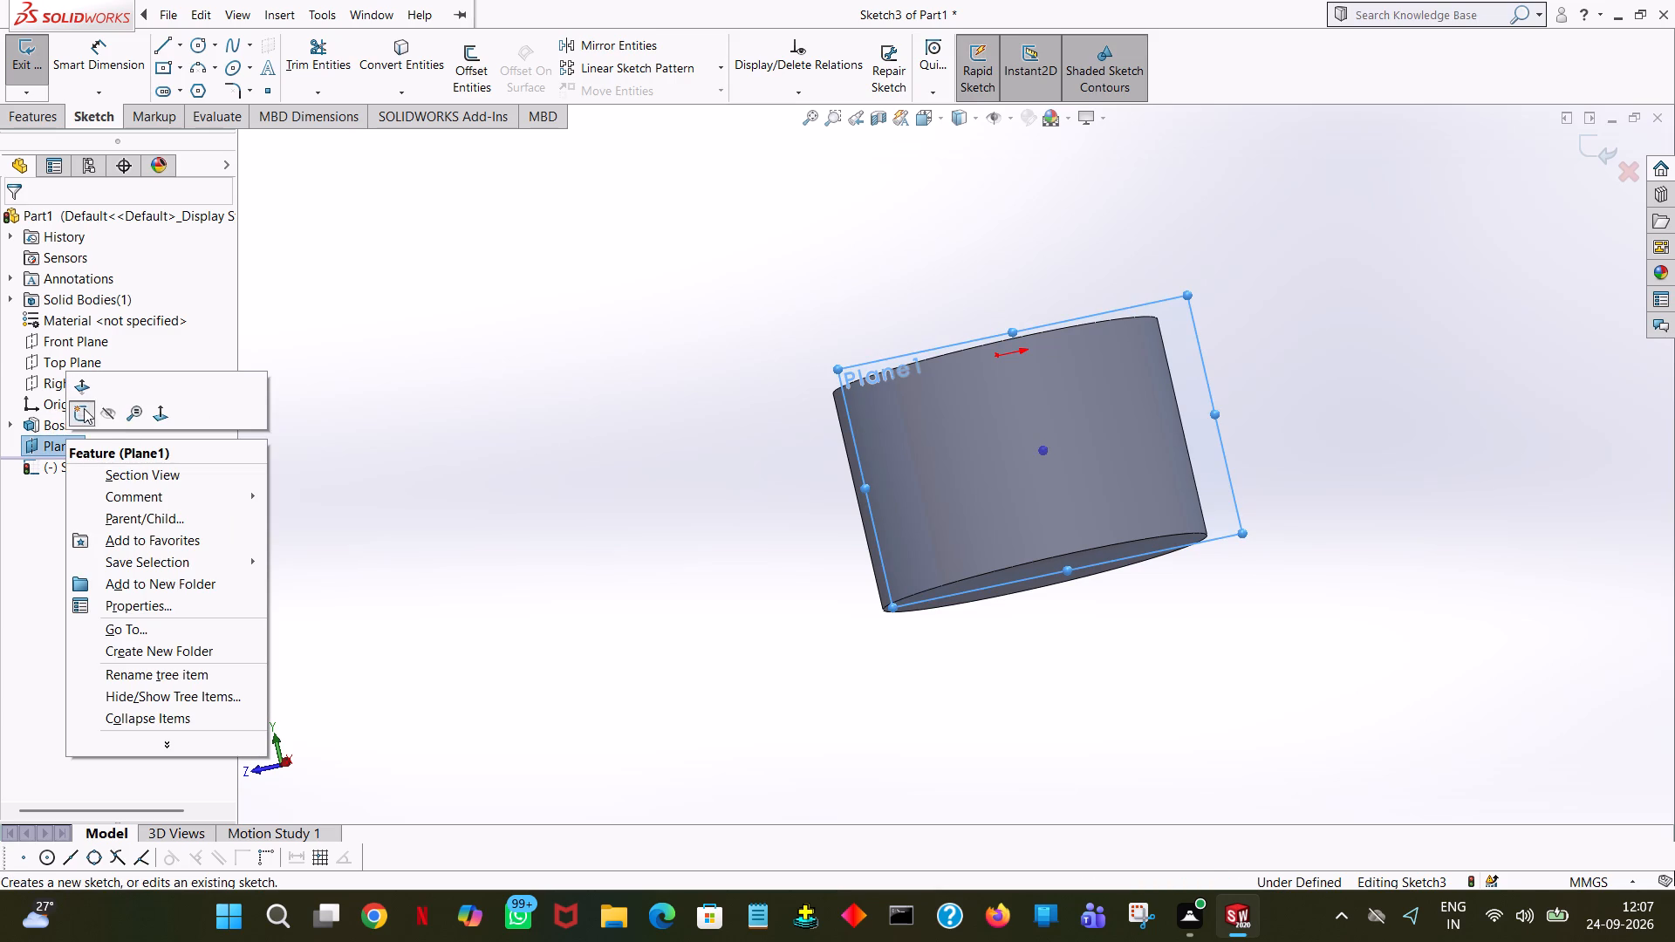
# Edit the reference plane Plane1 and set its offset from the Right Plane to 50 mm.
pyautogui.moveTo(783, 482); pyautogui.dragTo(697, 609, button='middle')
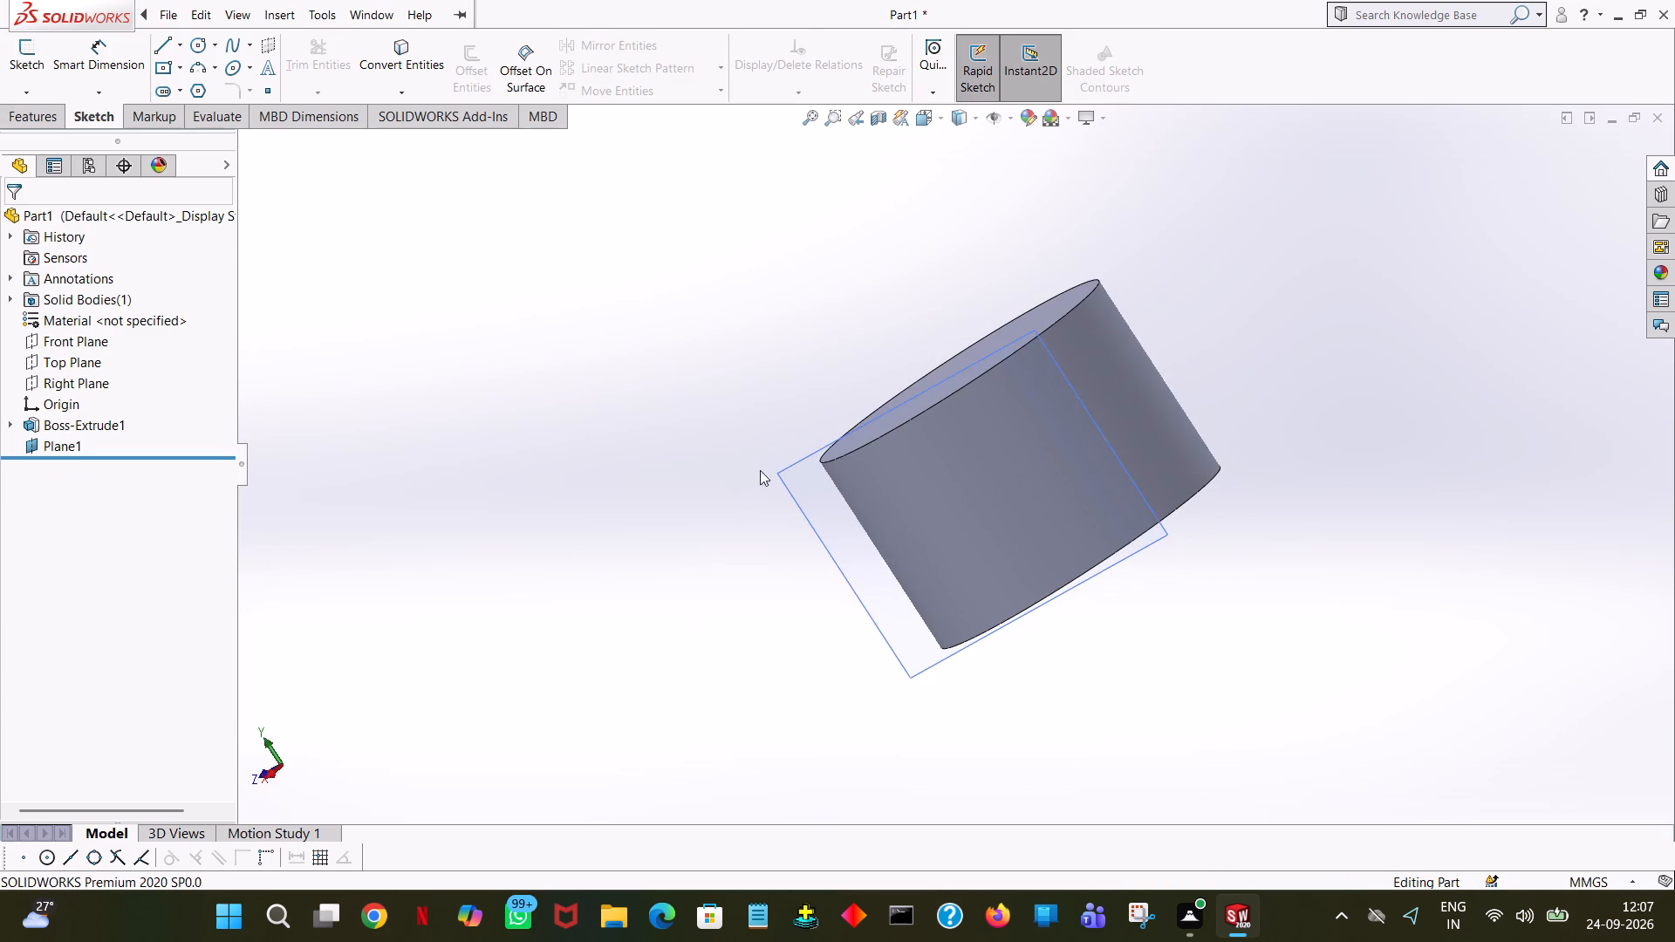
pyautogui.click(794, 482)
pyautogui.click(849, 413)
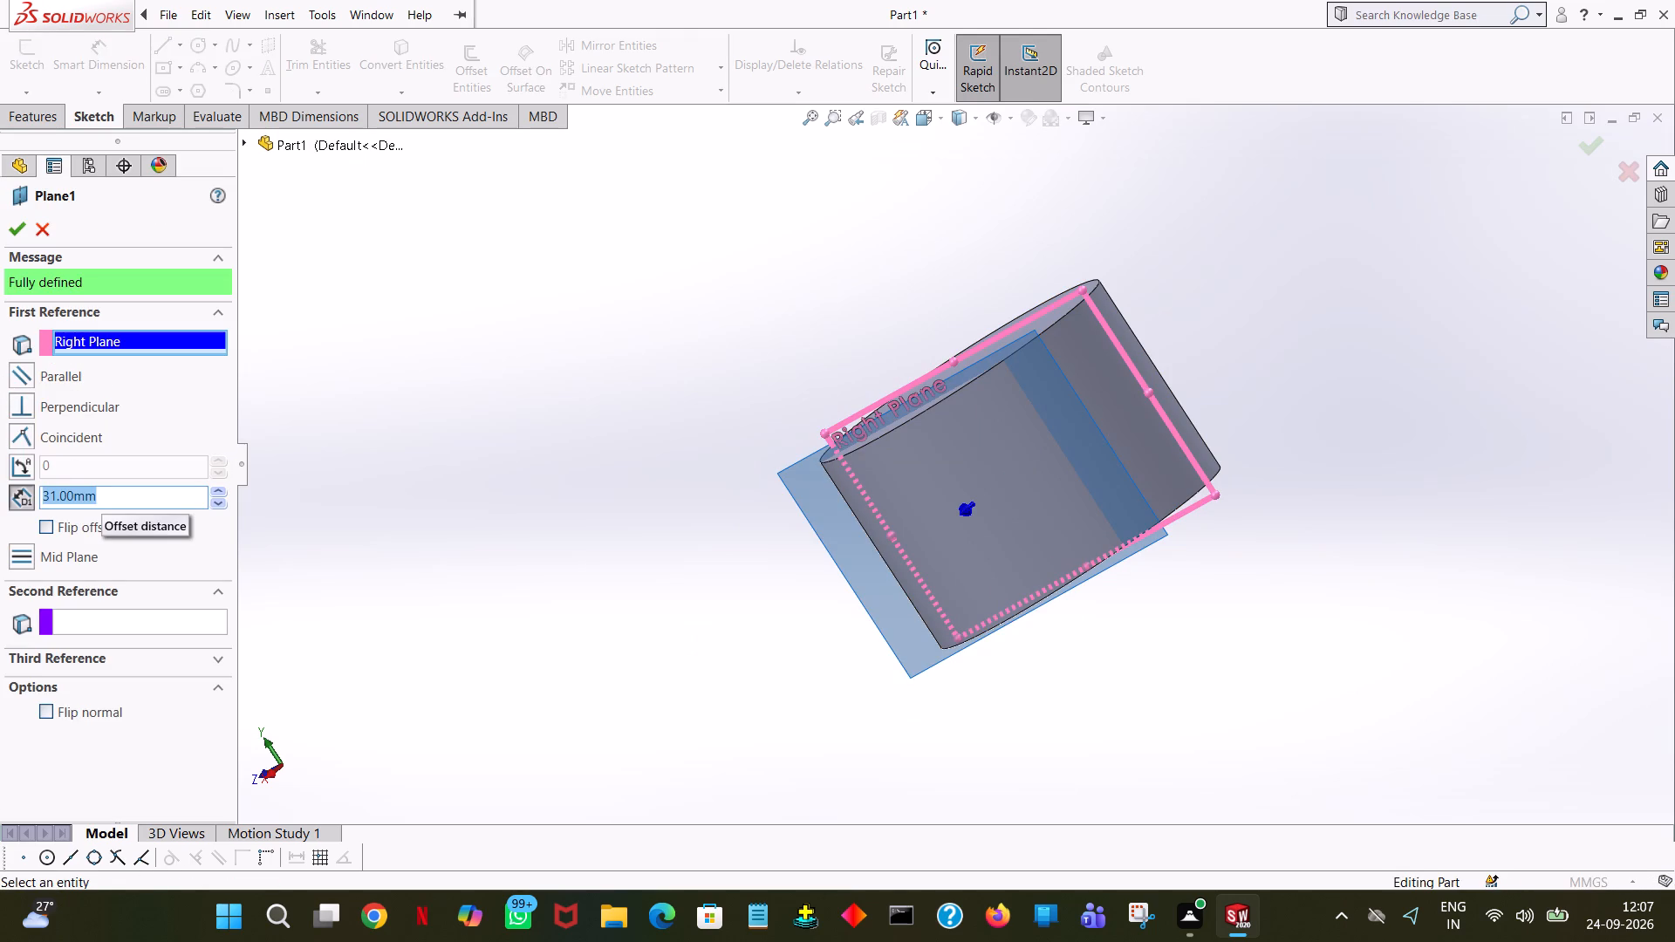
pyautogui.write('50')
pyautogui.press('Return')
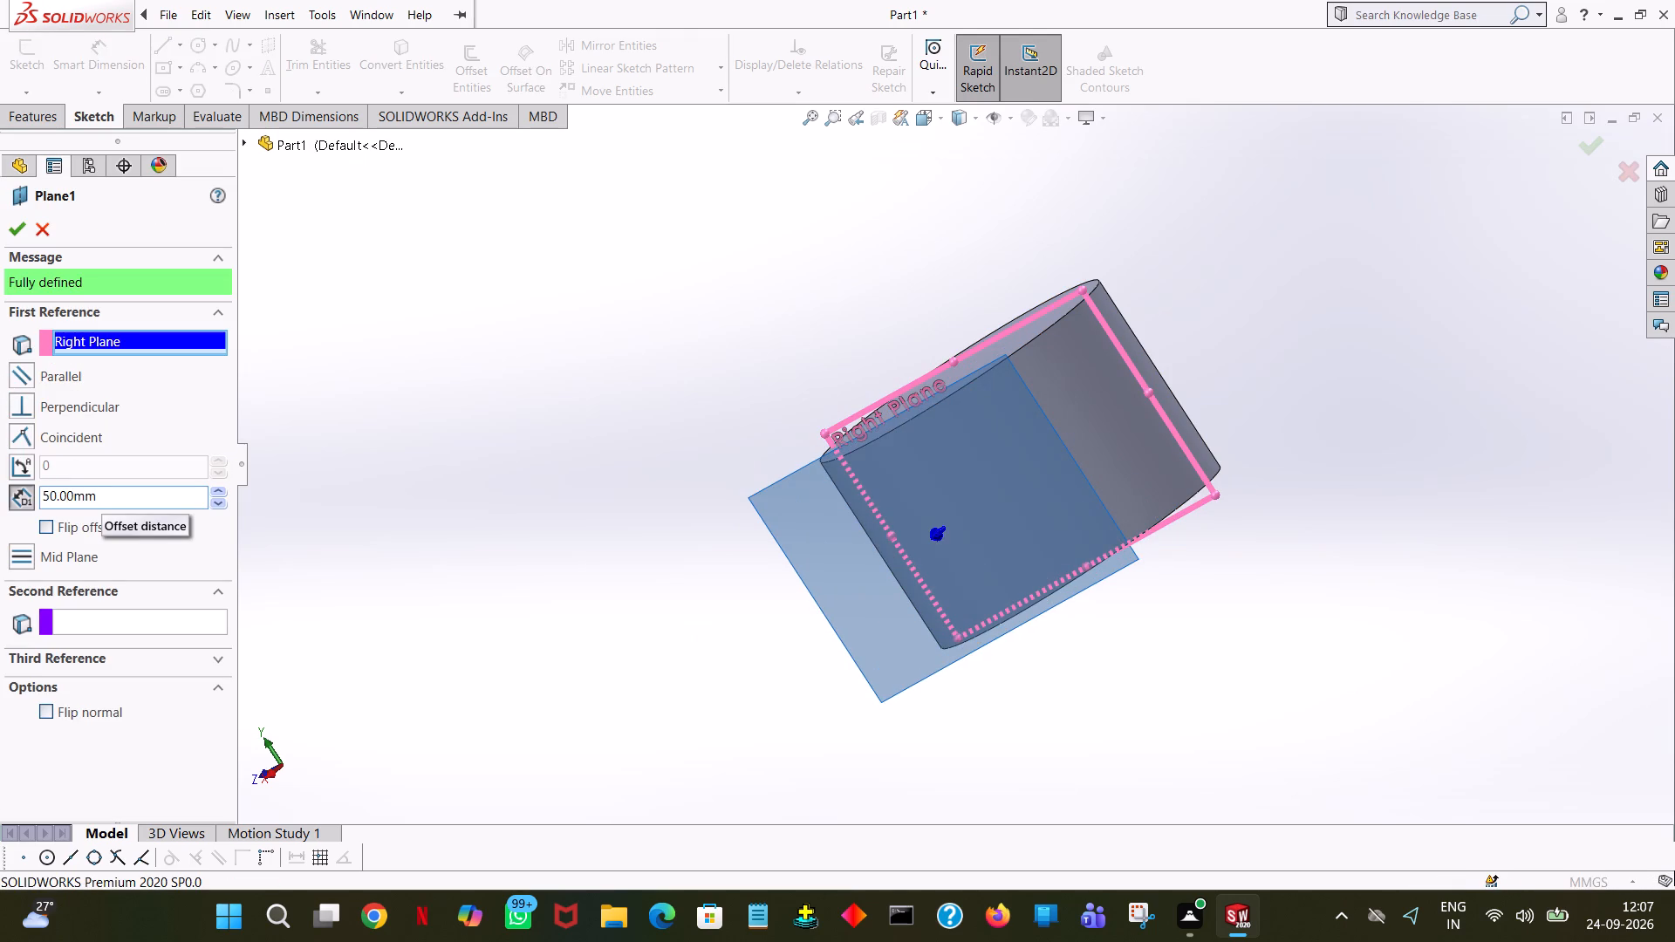
pyautogui.click(20, 226)
# Edit the cylinder's extrusion and set its blind depth to 50 mm.
pyautogui.moveTo(706, 283); pyautogui.dragTo(706, 284, button='middle')
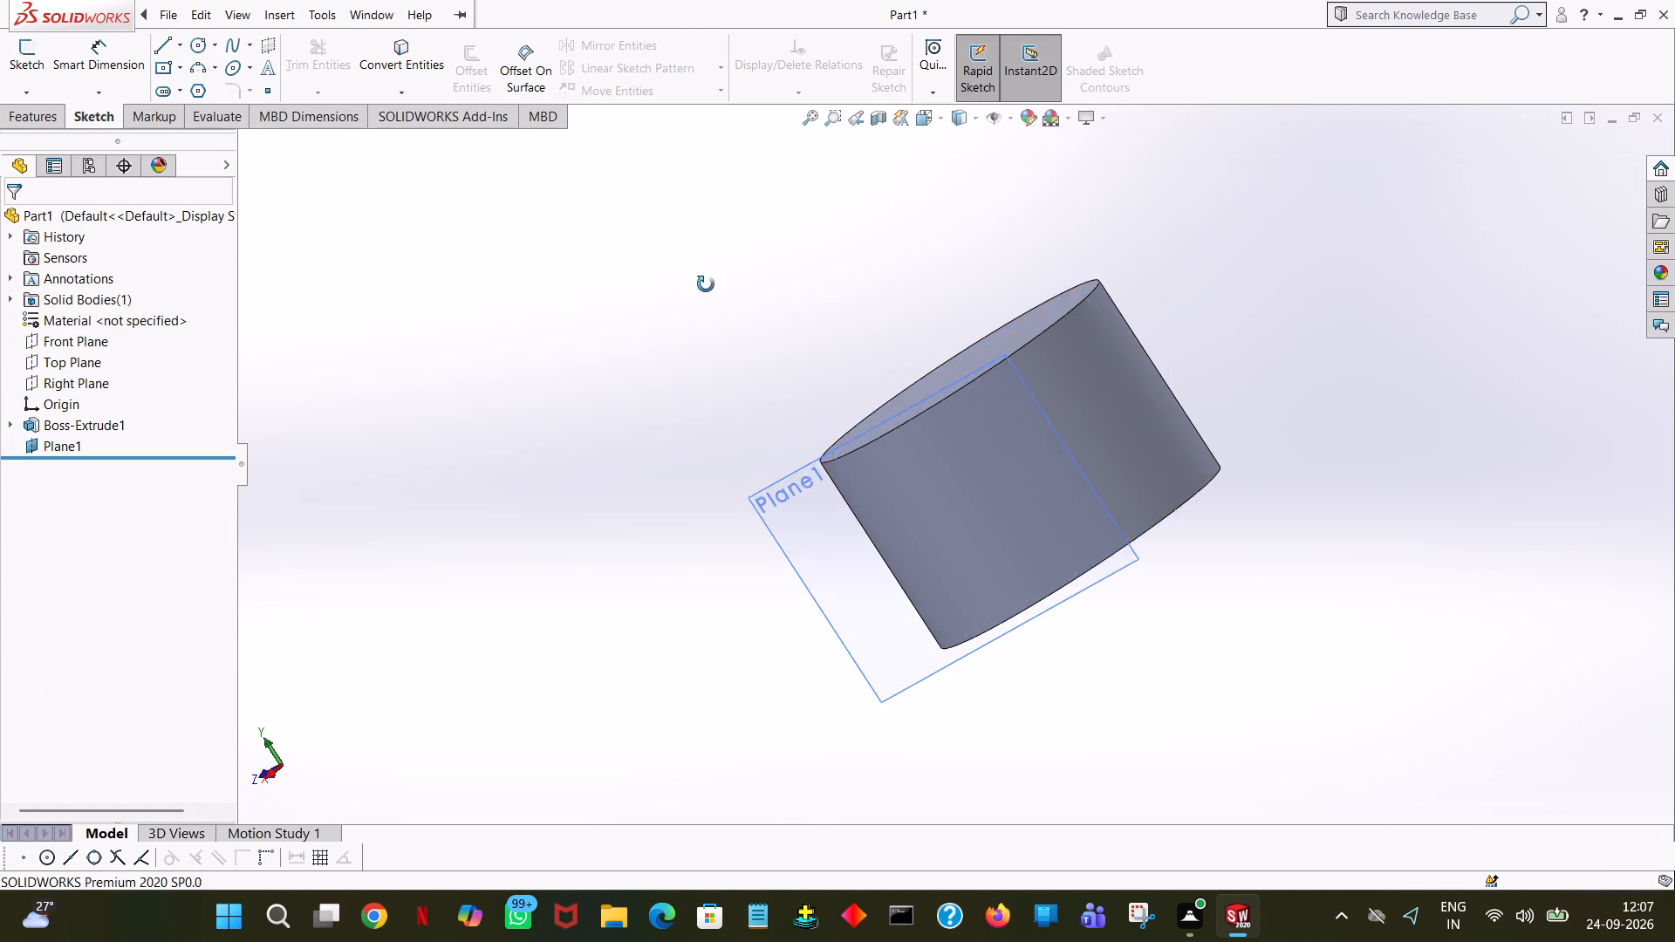
pyautogui.moveTo(706, 284); pyautogui.dragTo(793, 522, button='middle')
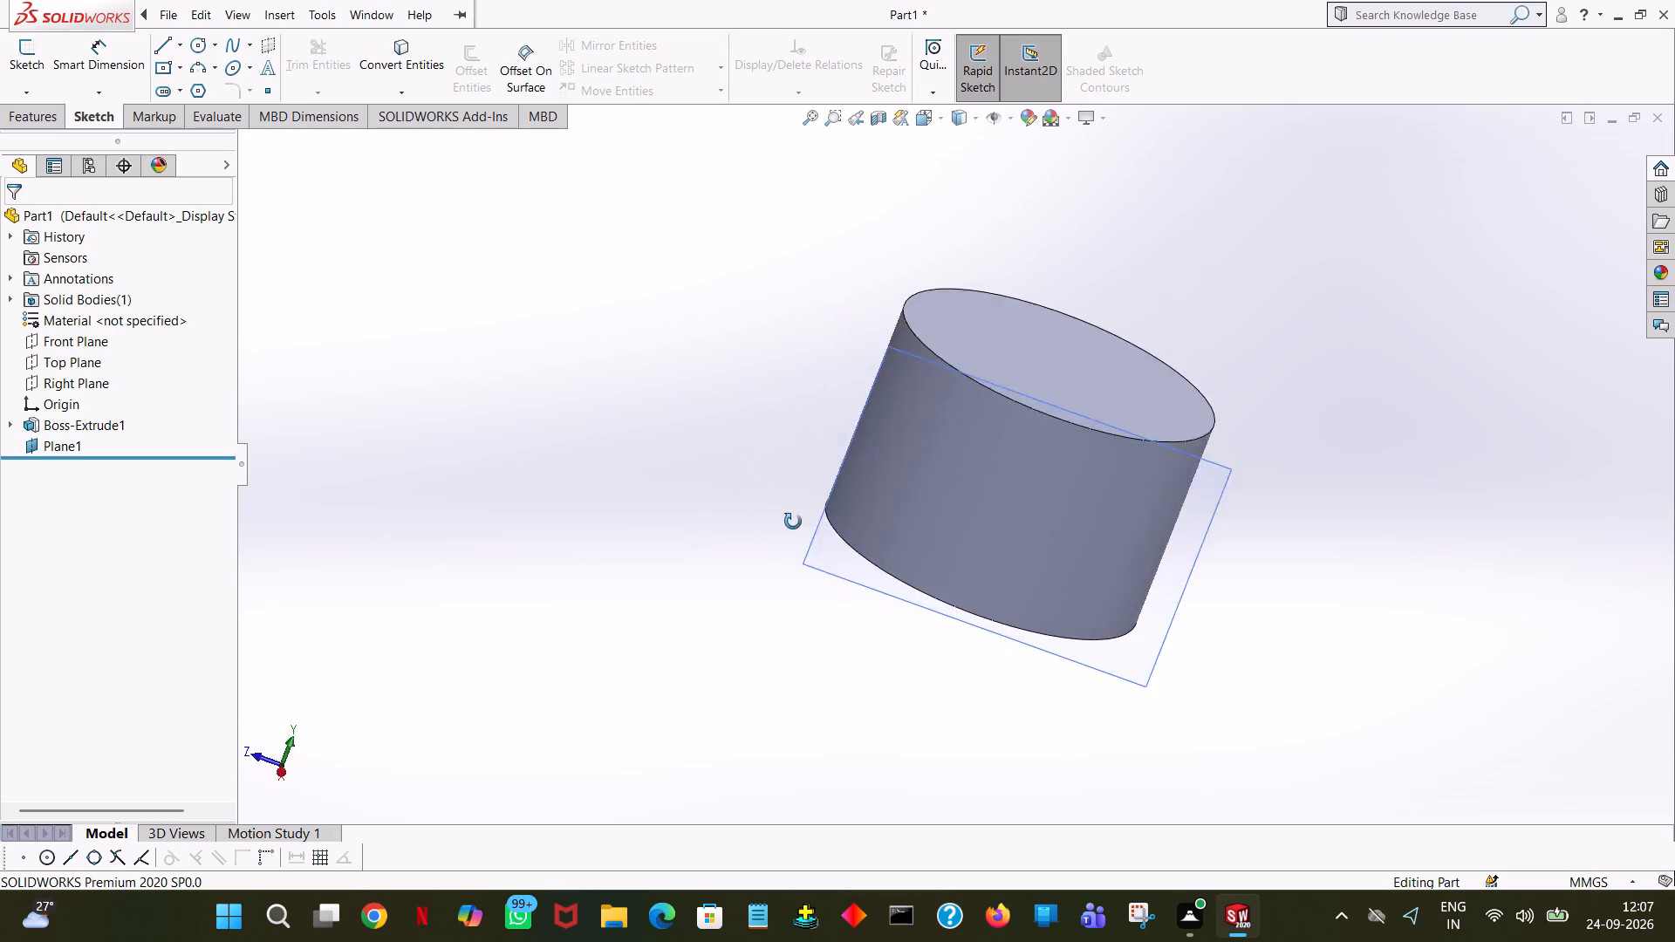
pyautogui.moveTo(793, 522); pyautogui.dragTo(837, 547, button='middle')
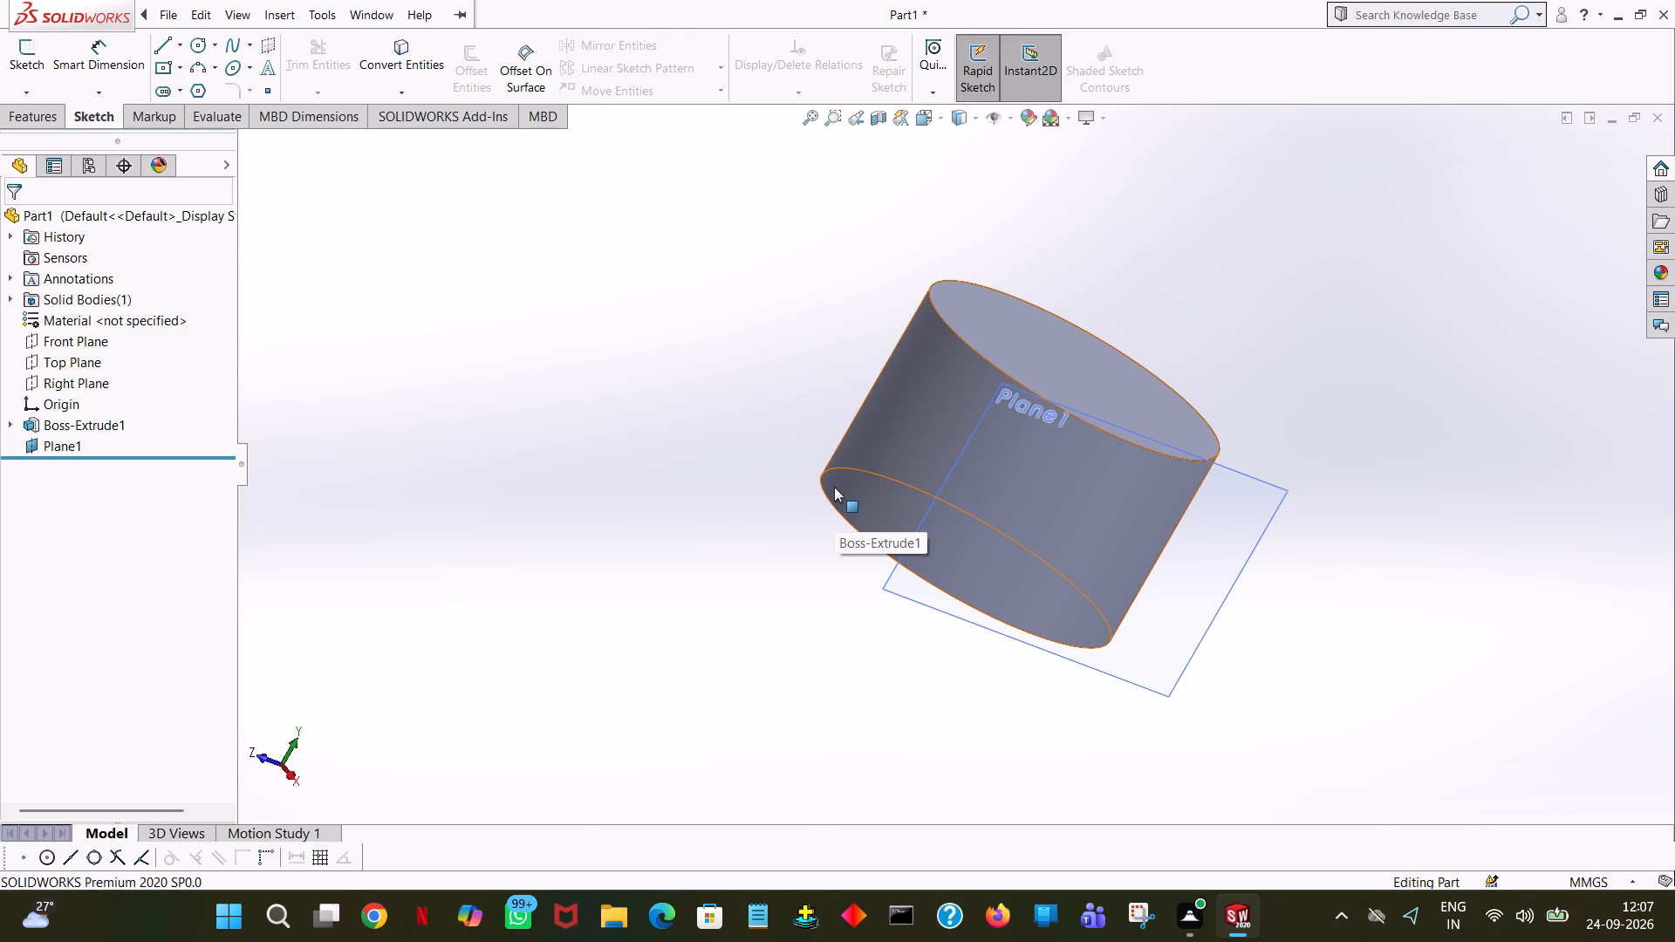
pyautogui.click(892, 382)
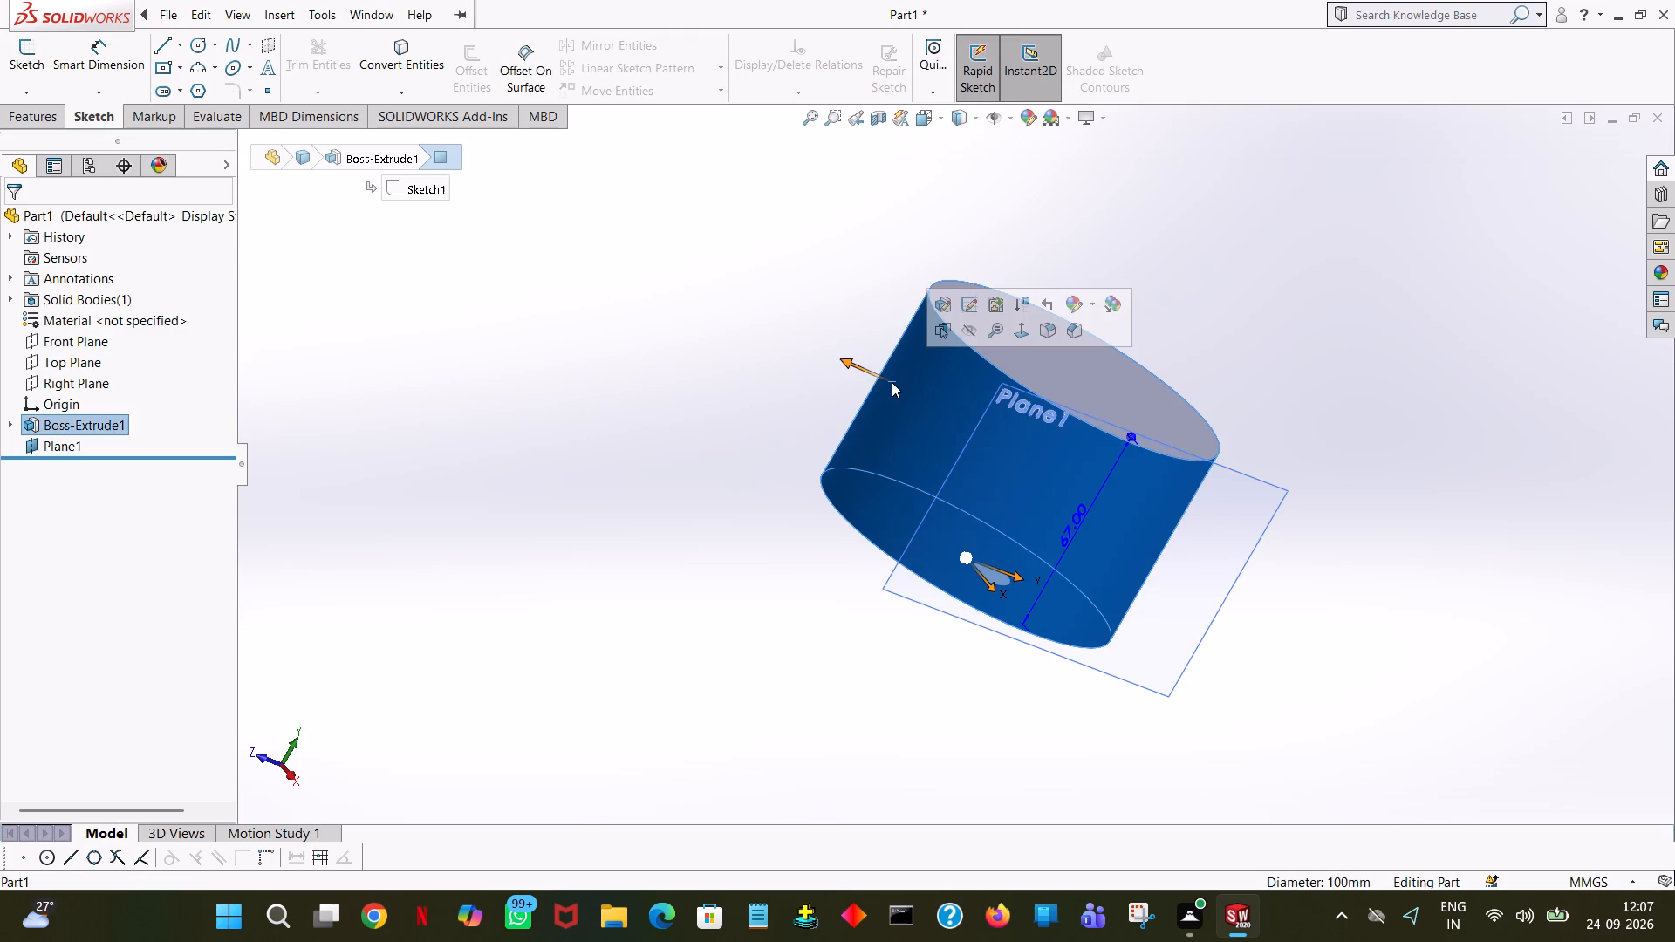
pyautogui.click(940, 311)
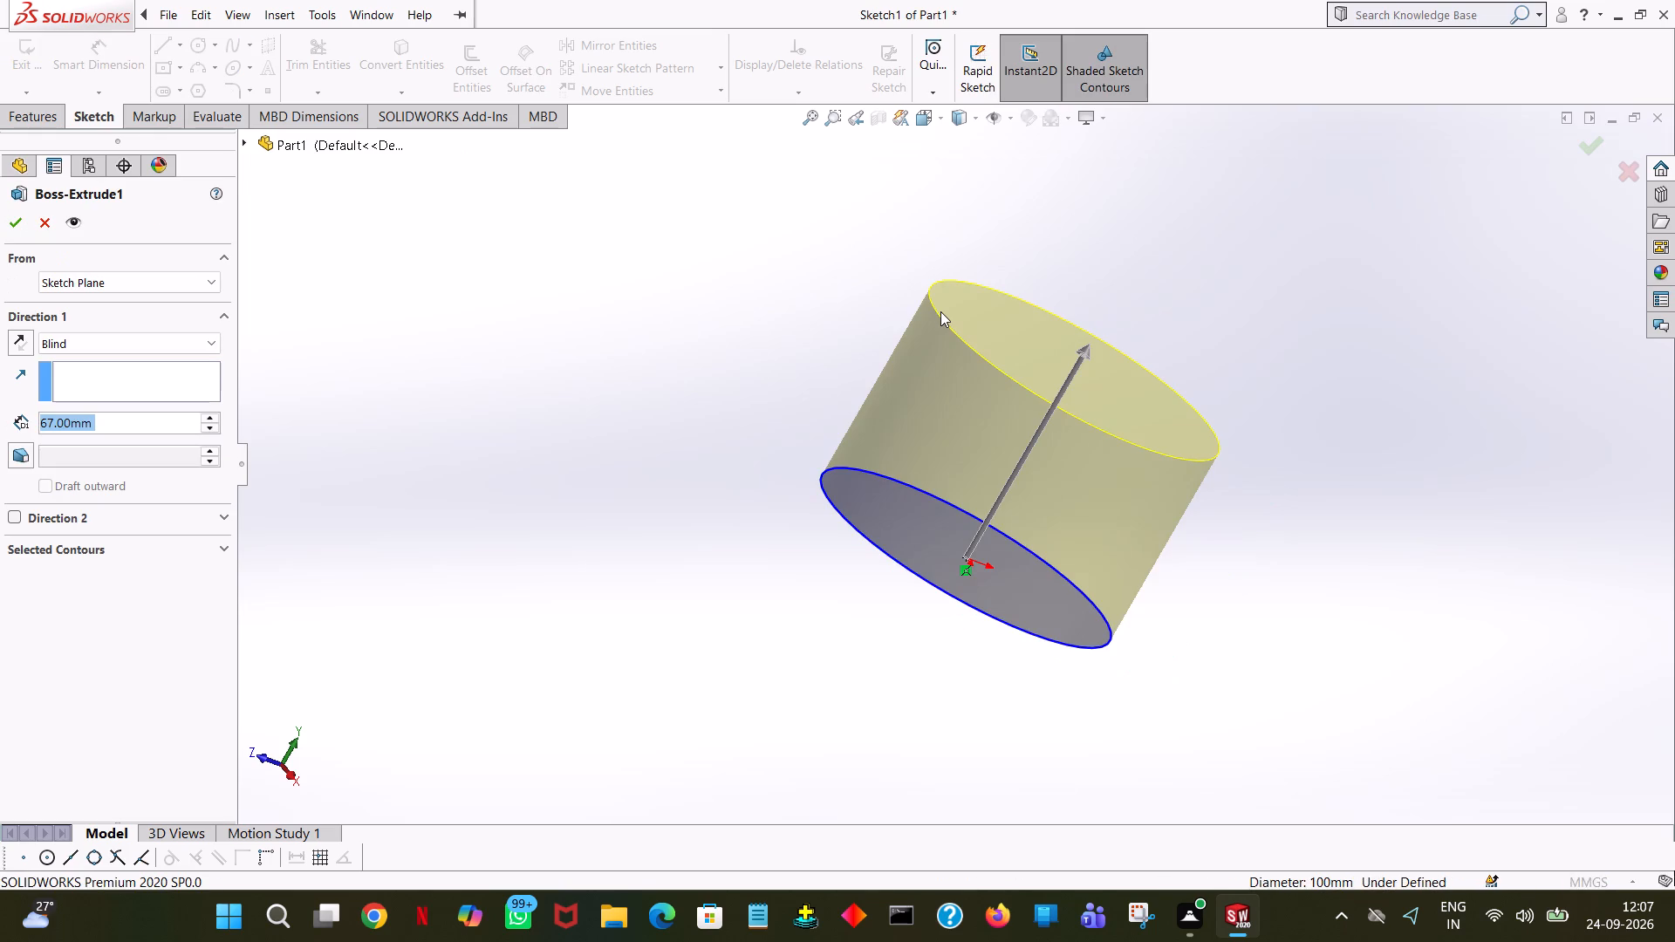
pyautogui.write('67')
pyautogui.write('-17')
pyautogui.press('Return')
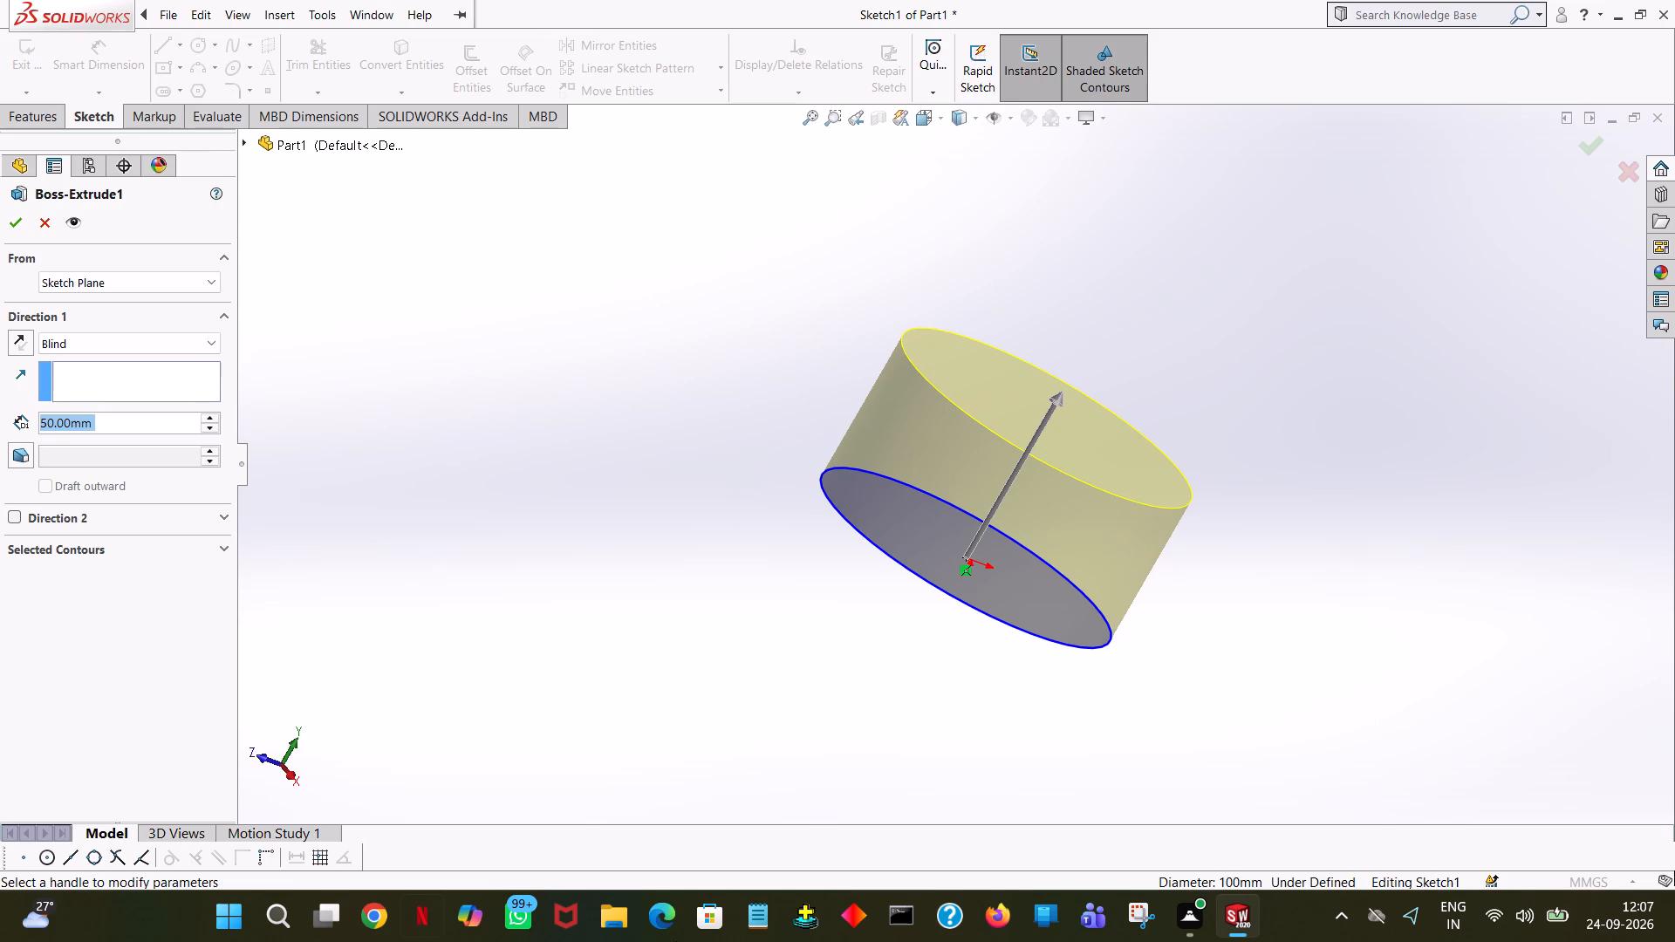
pyautogui.click(7, 226)
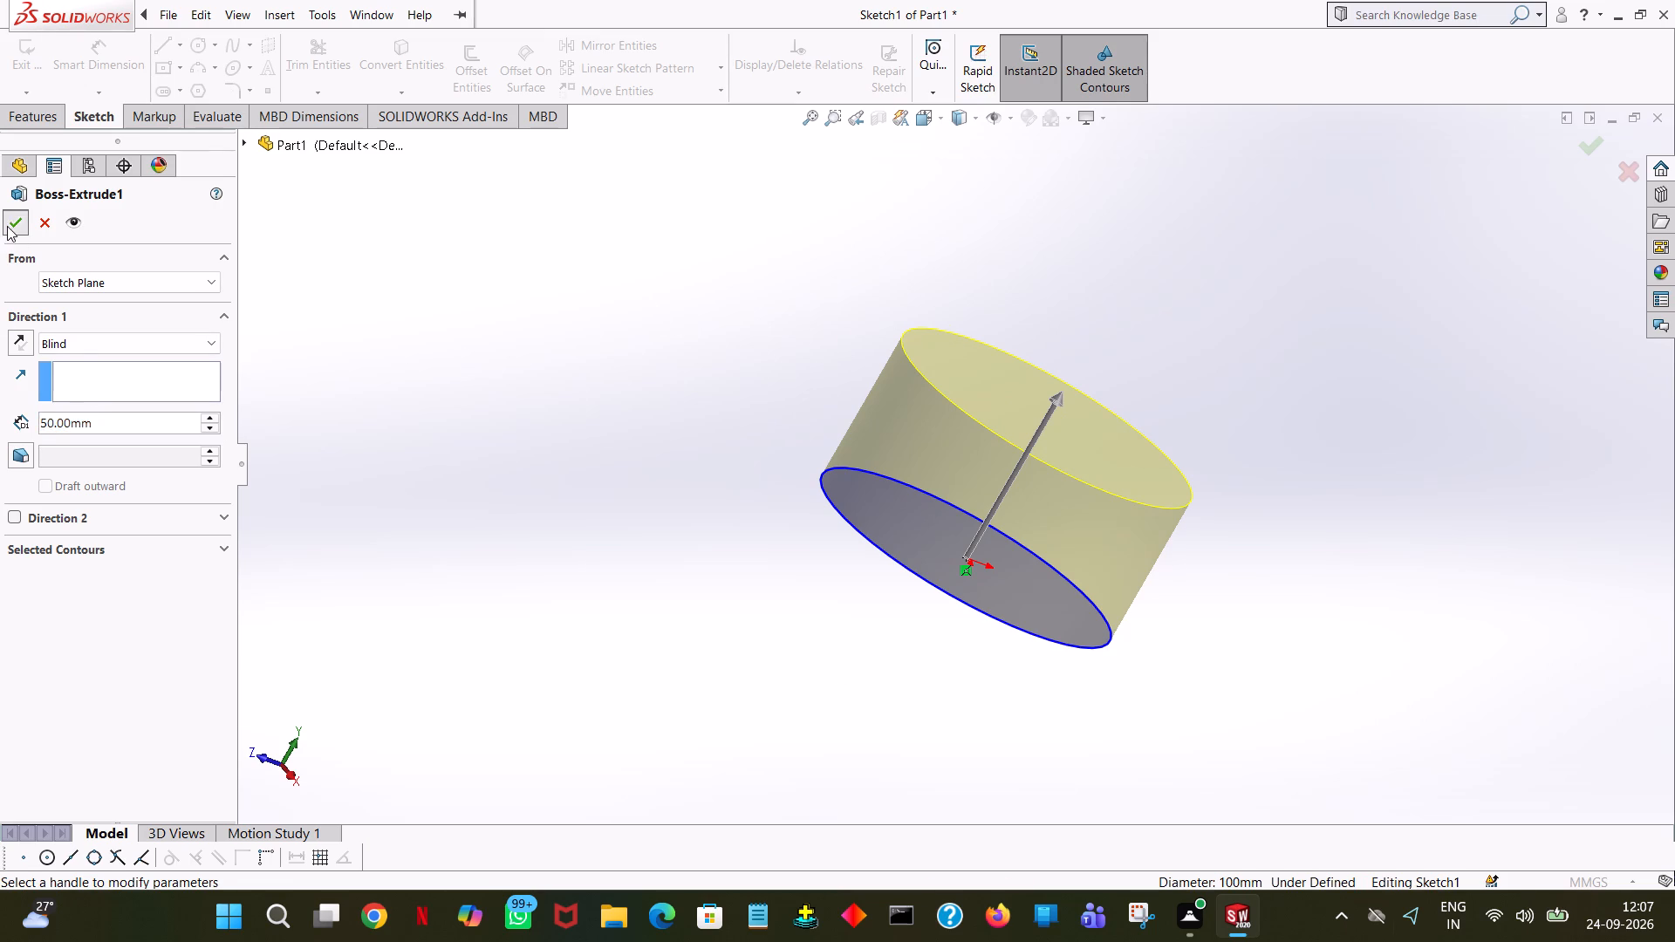
# Start a sketch on Plane1, view it face-on, and draw a 35 mm vertical line up from the origin.
pyautogui.moveTo(1637, 379); pyautogui.dragTo(1515, 275, button='middle')
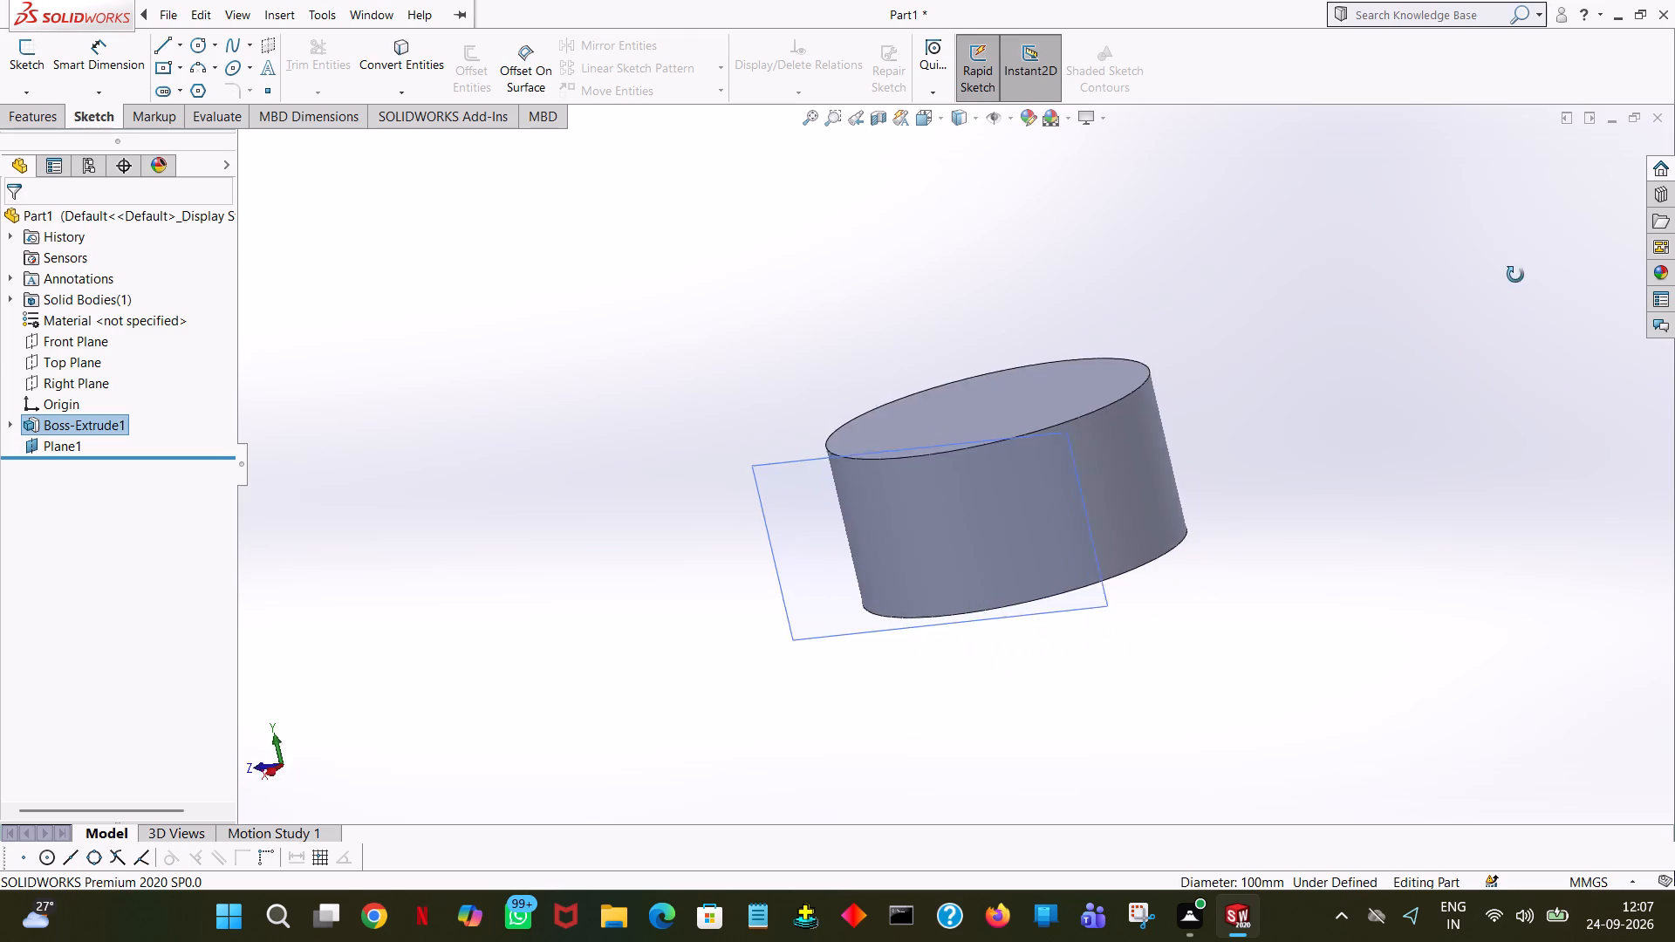
pyautogui.moveTo(1515, 275); pyautogui.dragTo(1576, 205, button='middle')
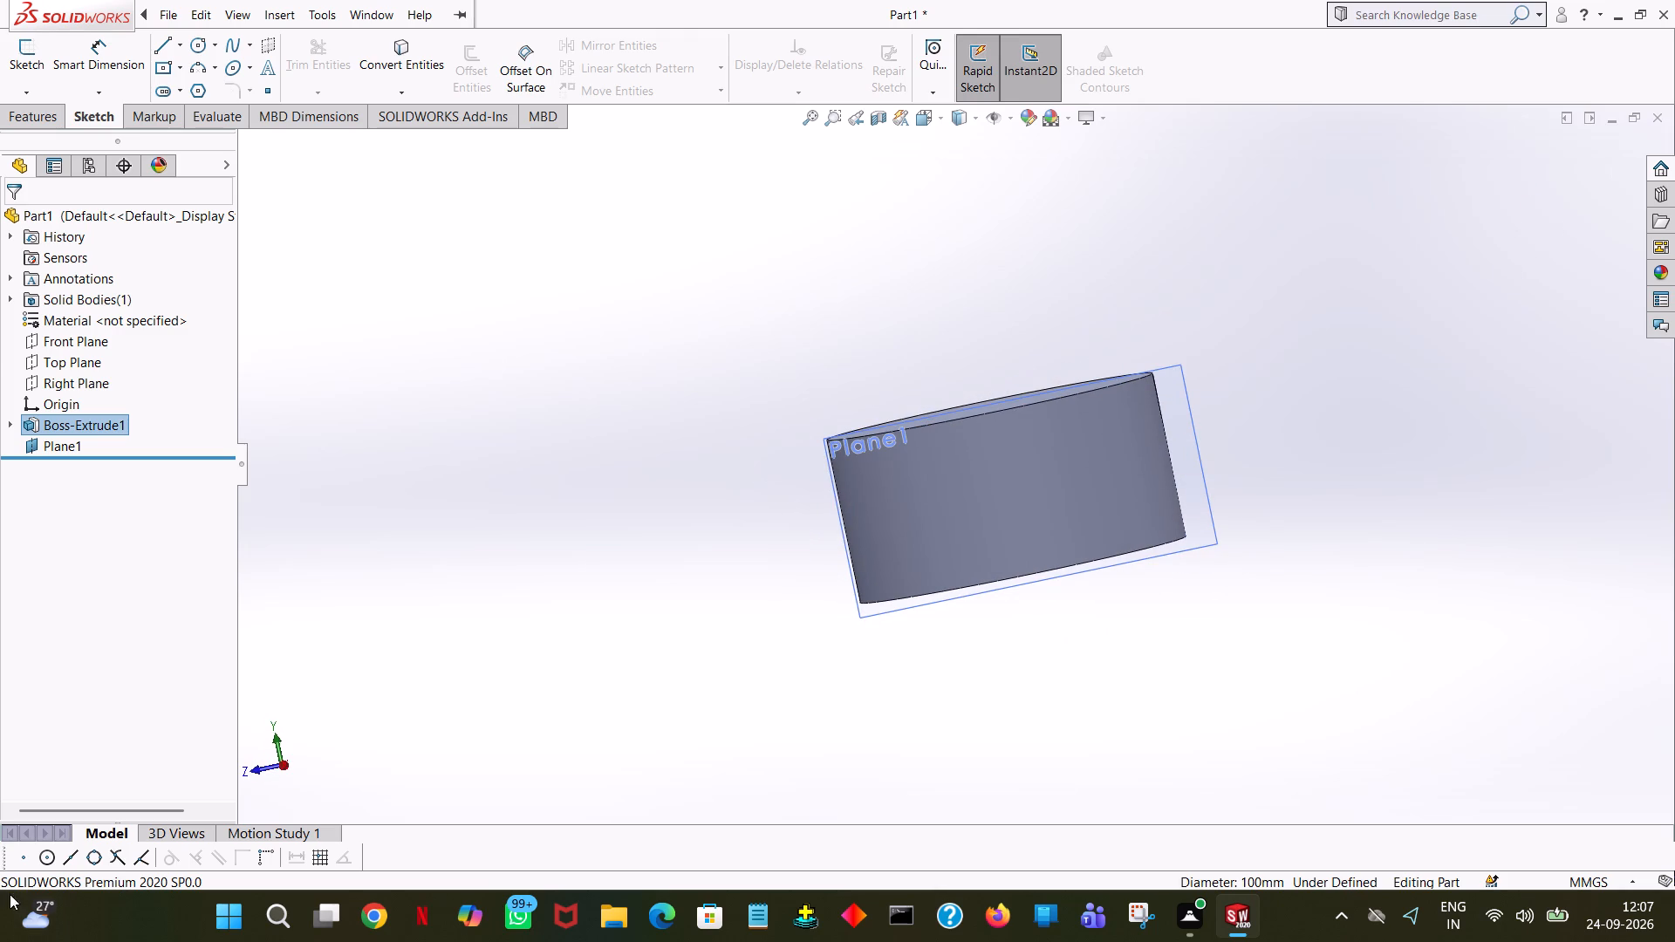
pyautogui.click(70, 449)
pyautogui.click(85, 424)
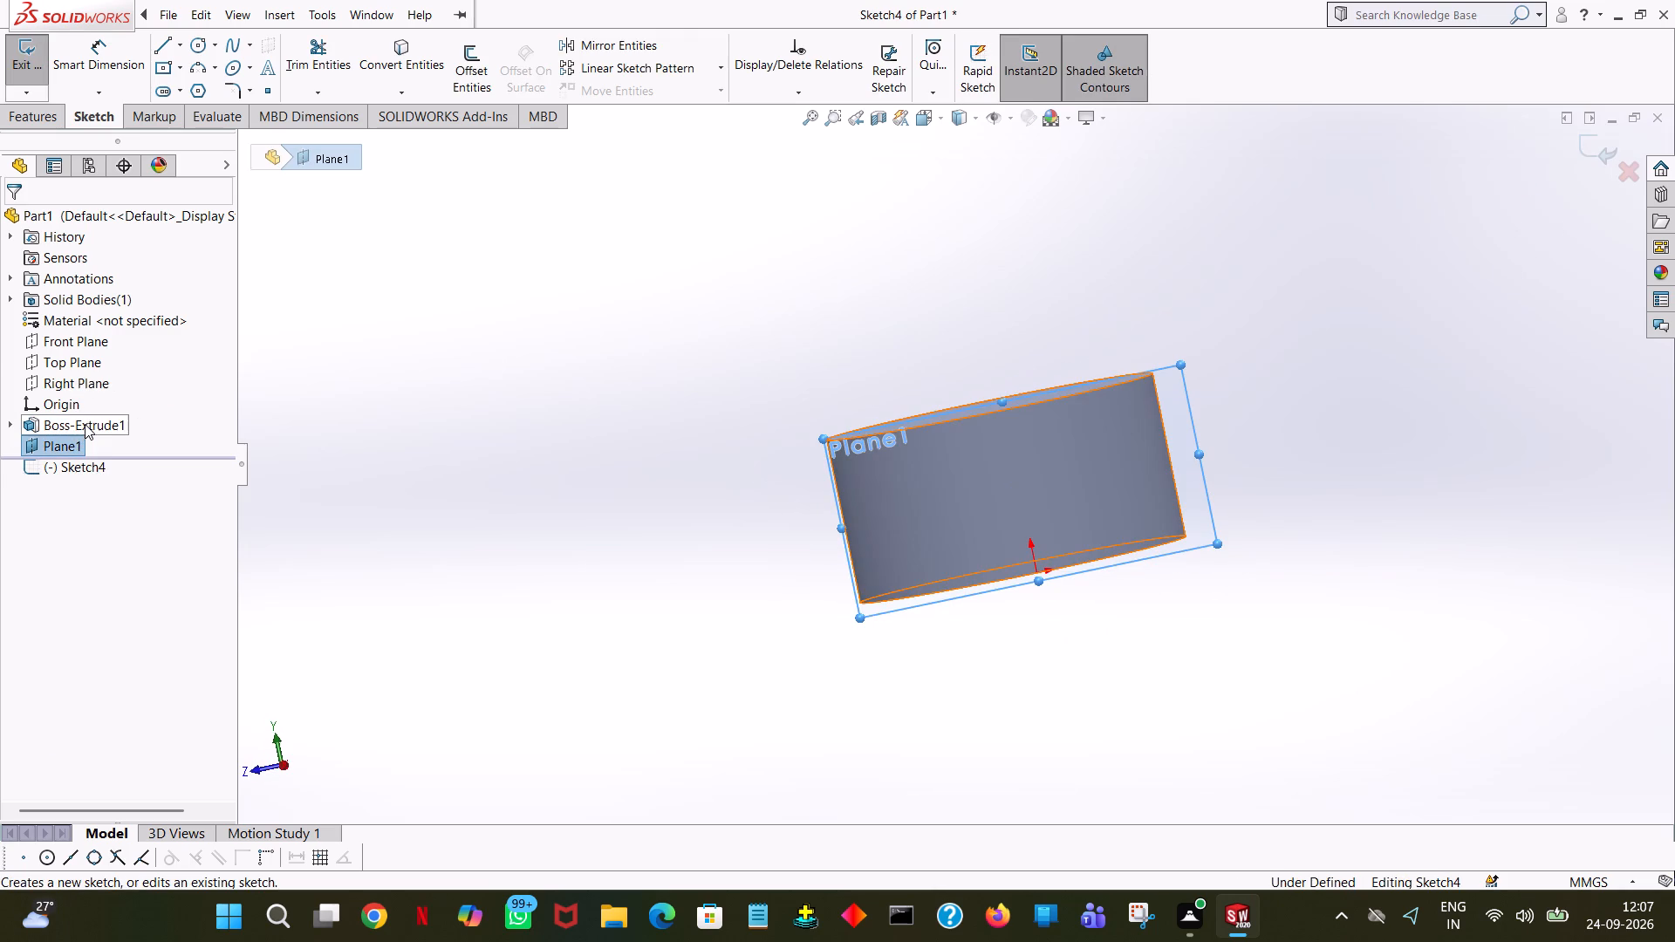
pyautogui.press('space')
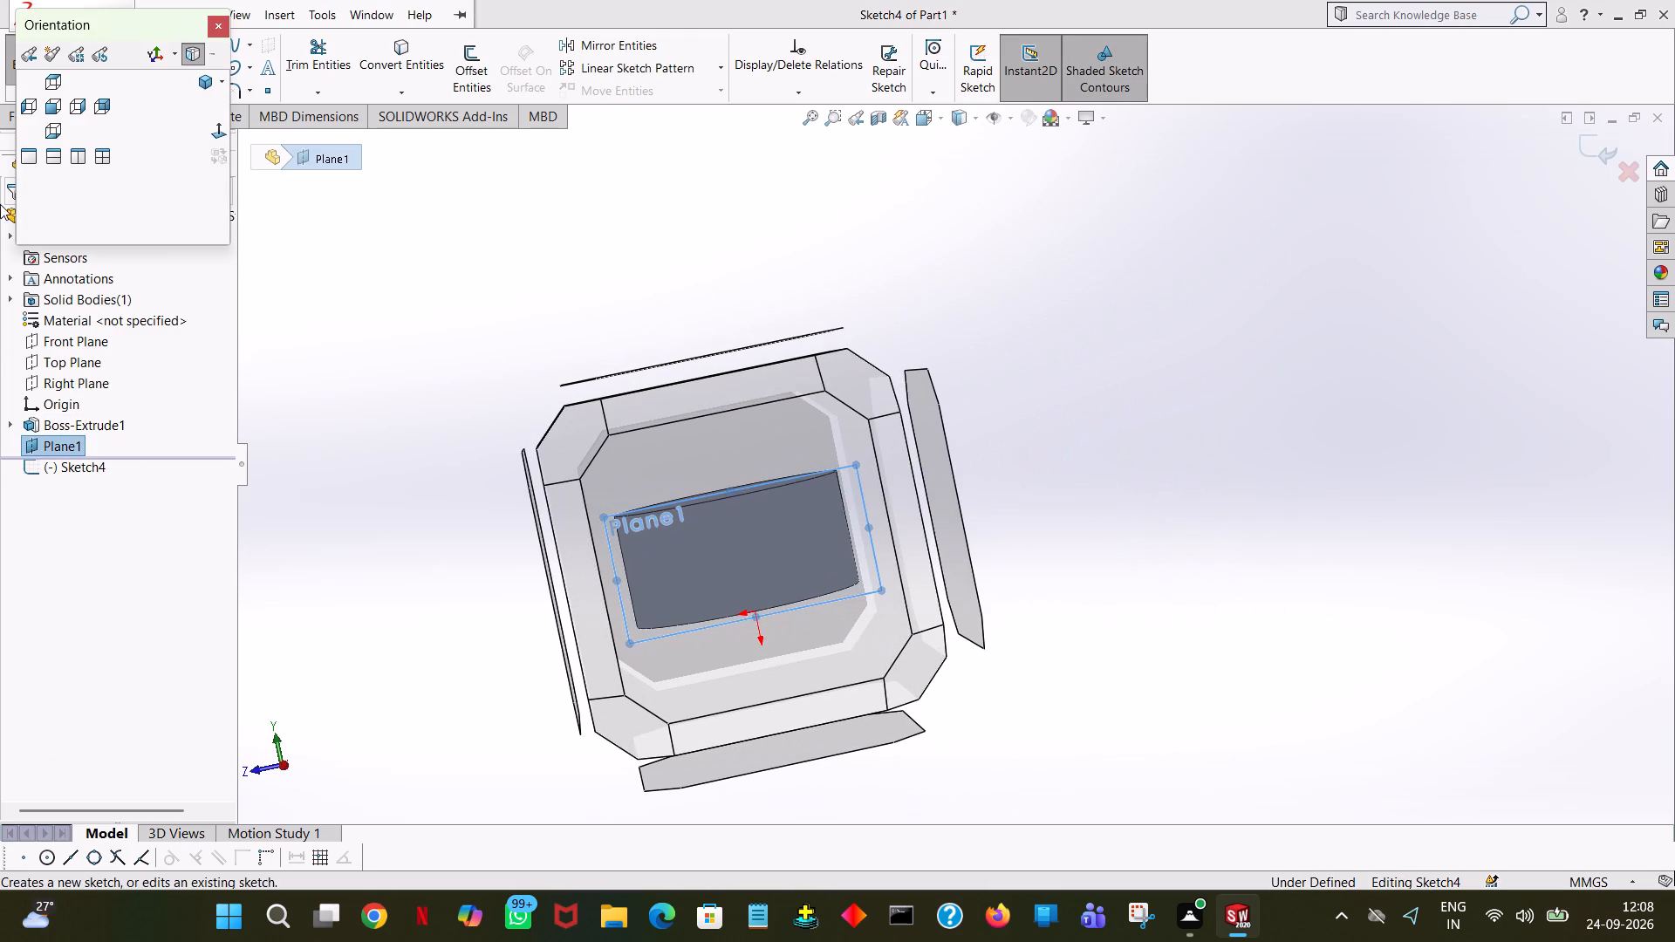
pyautogui.click(220, 132)
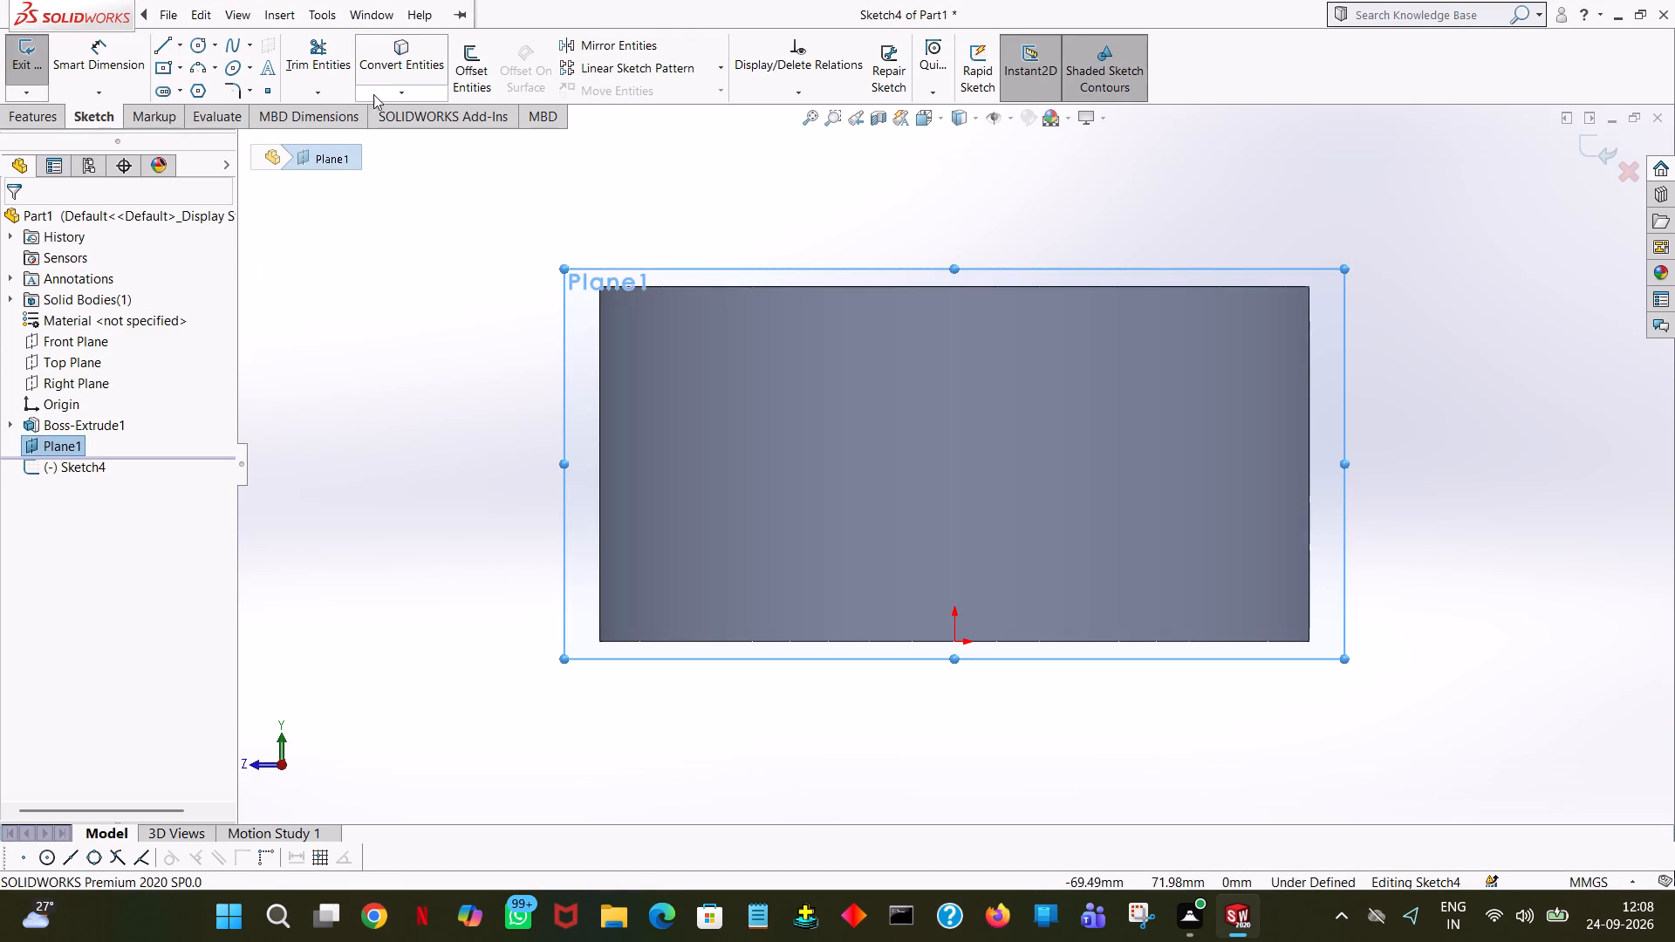
pyautogui.click(163, 47)
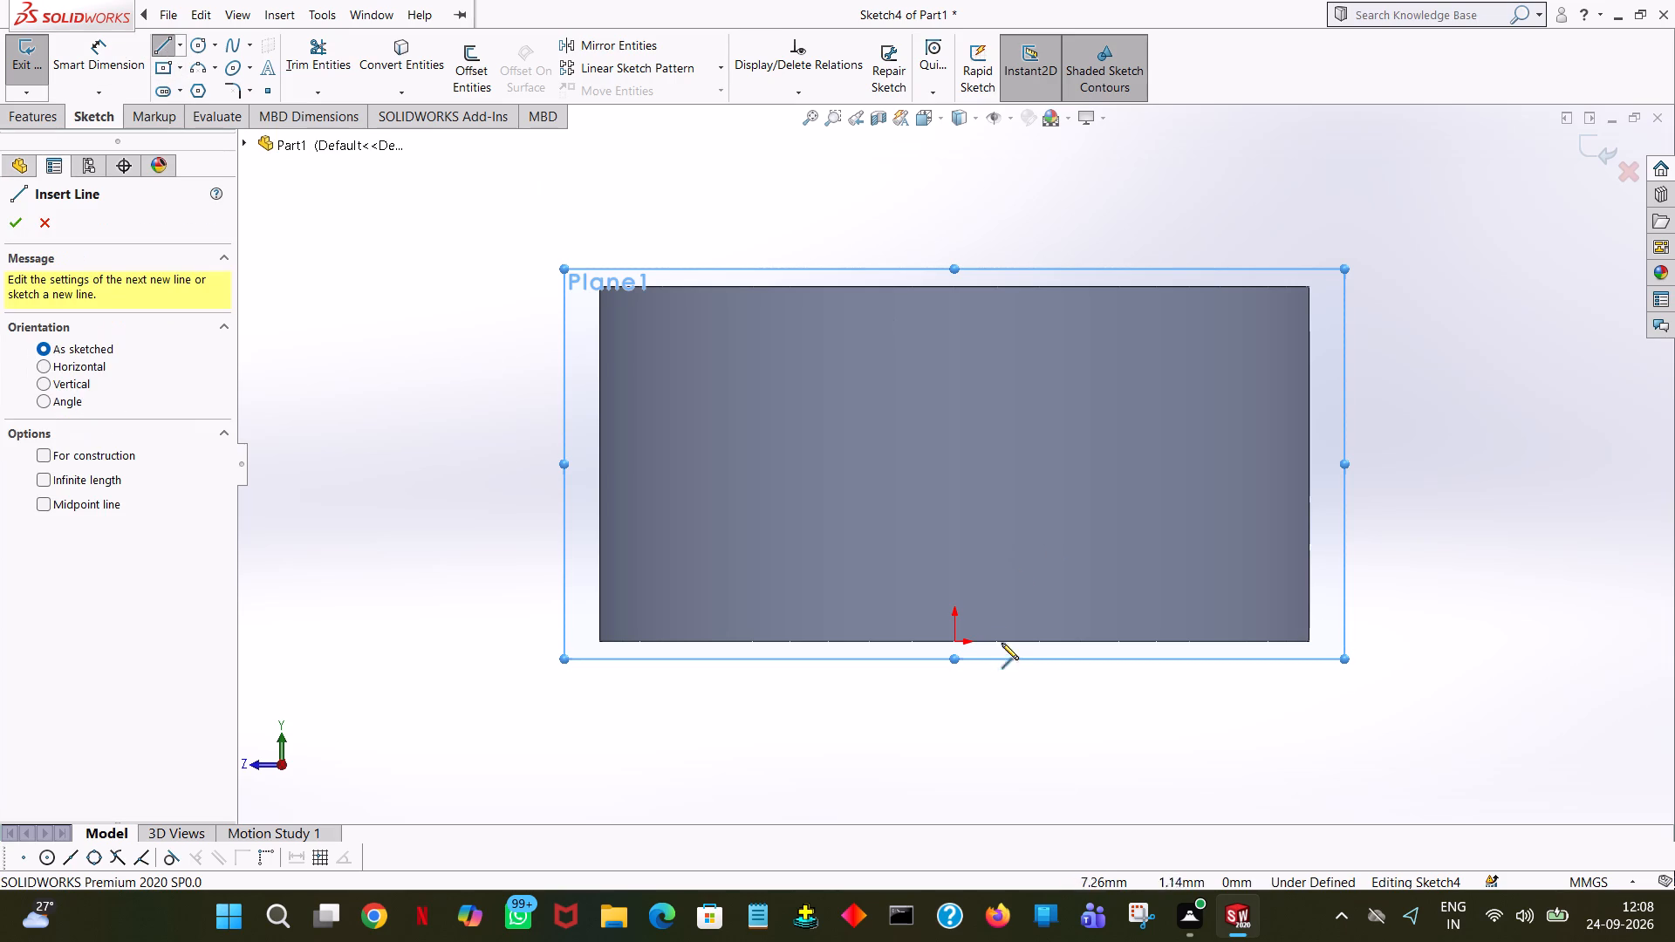
pyautogui.click(954, 640)
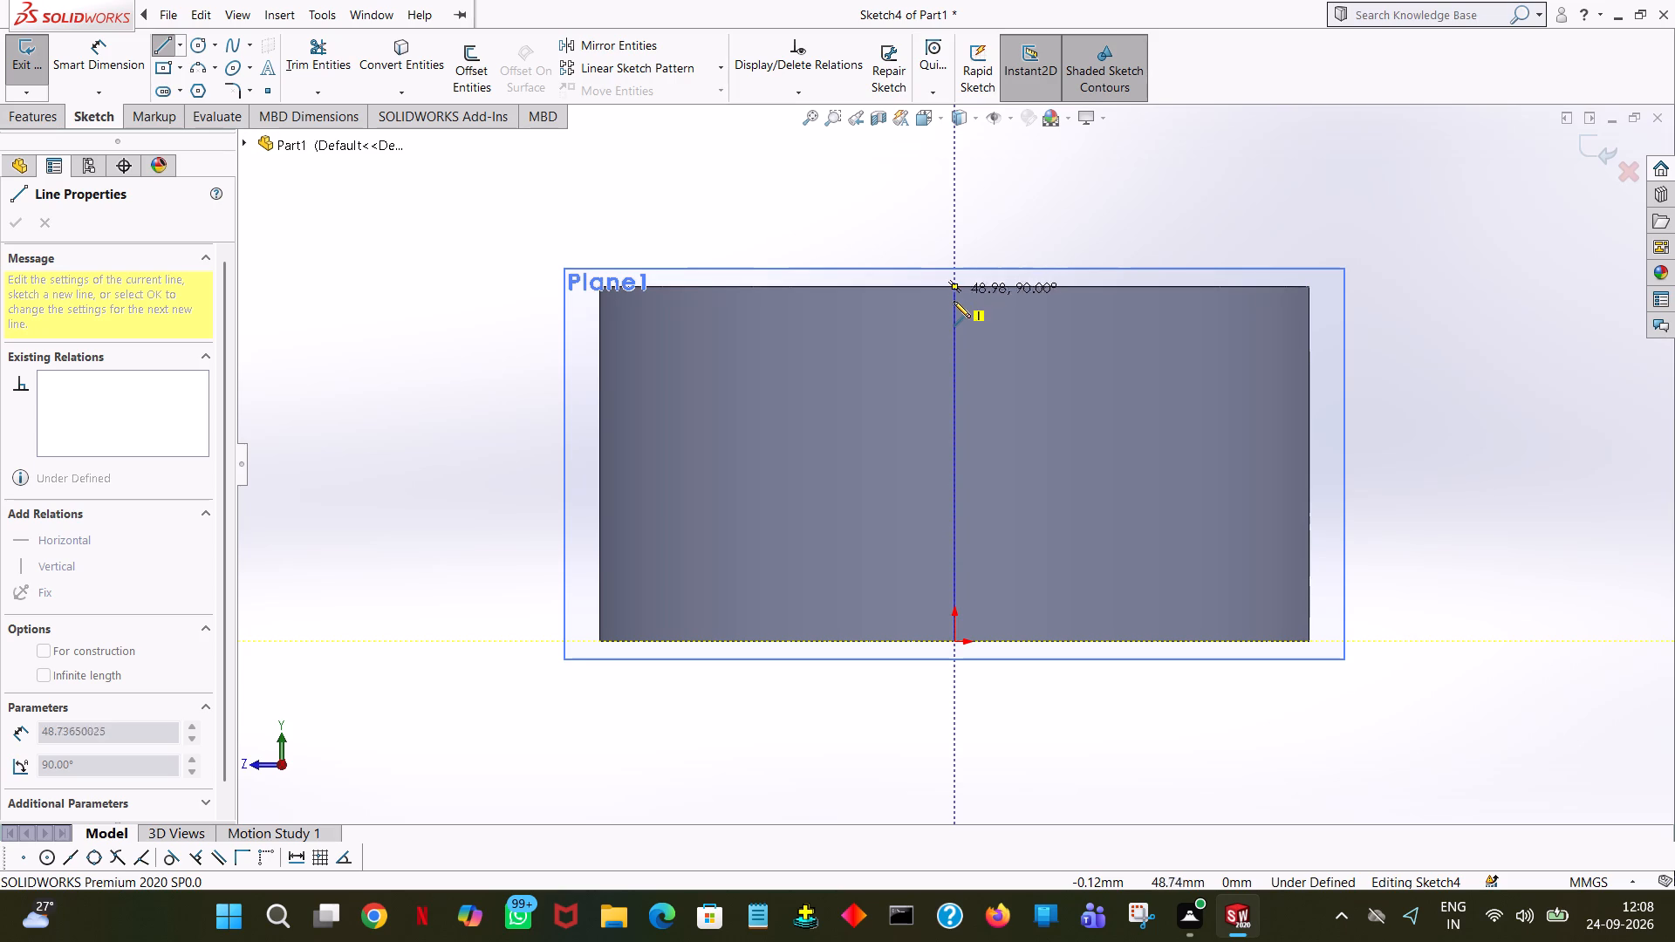
pyautogui.click(955, 329)
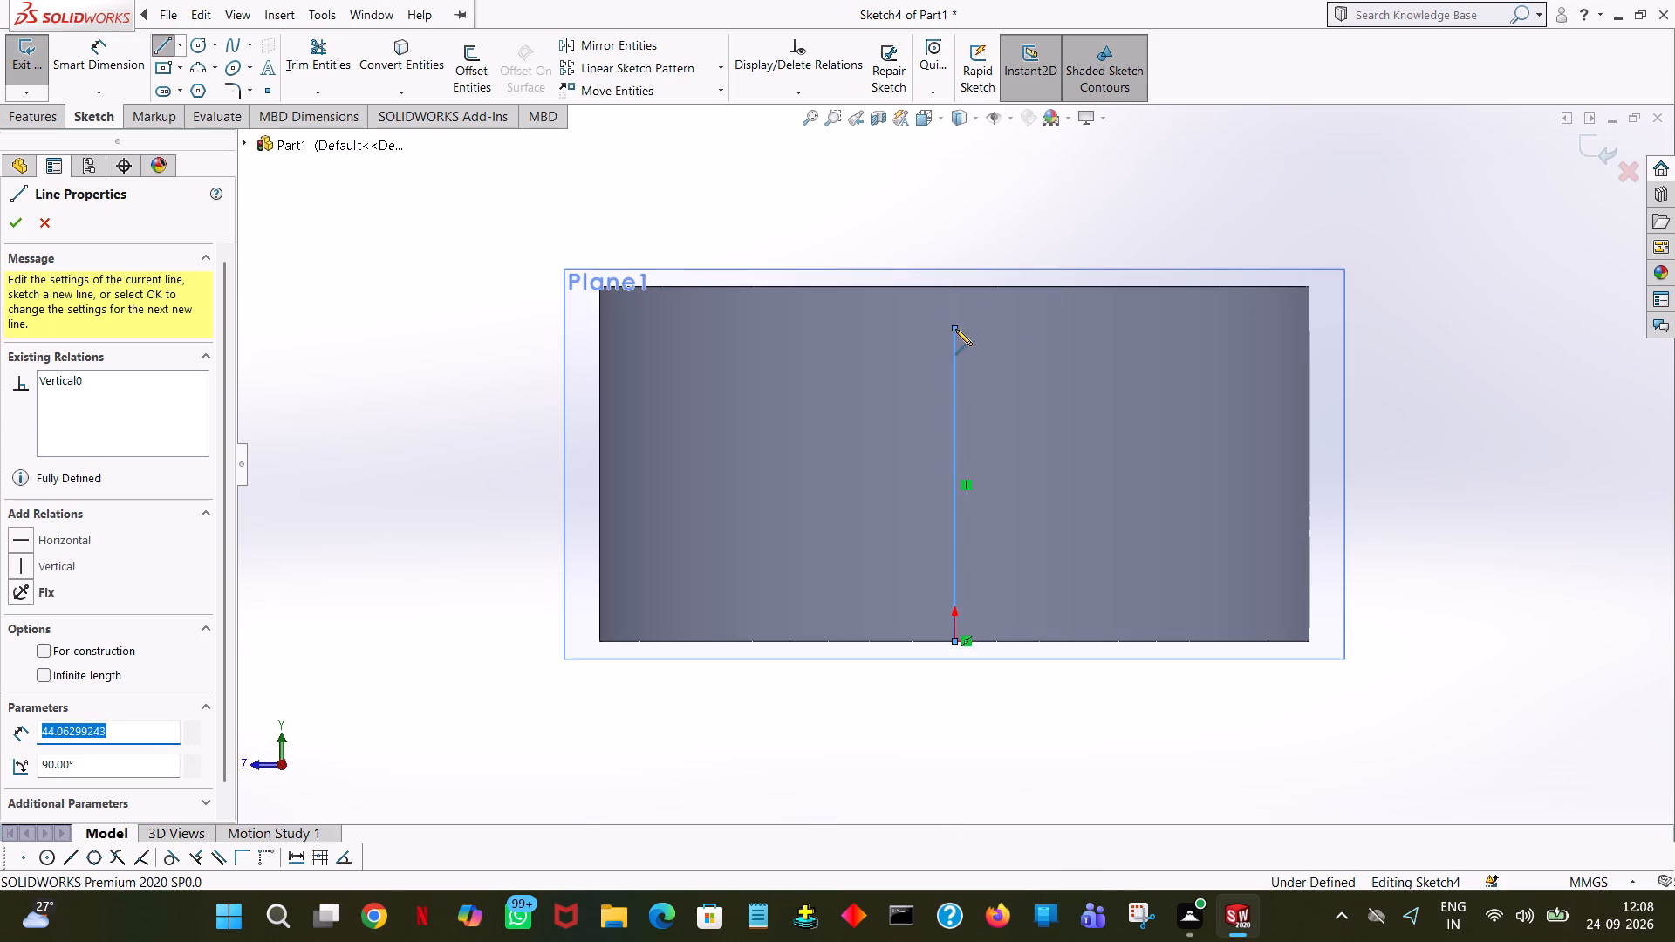
pyautogui.write('50')
pyautogui.write('-15')
pyautogui.press('Return')
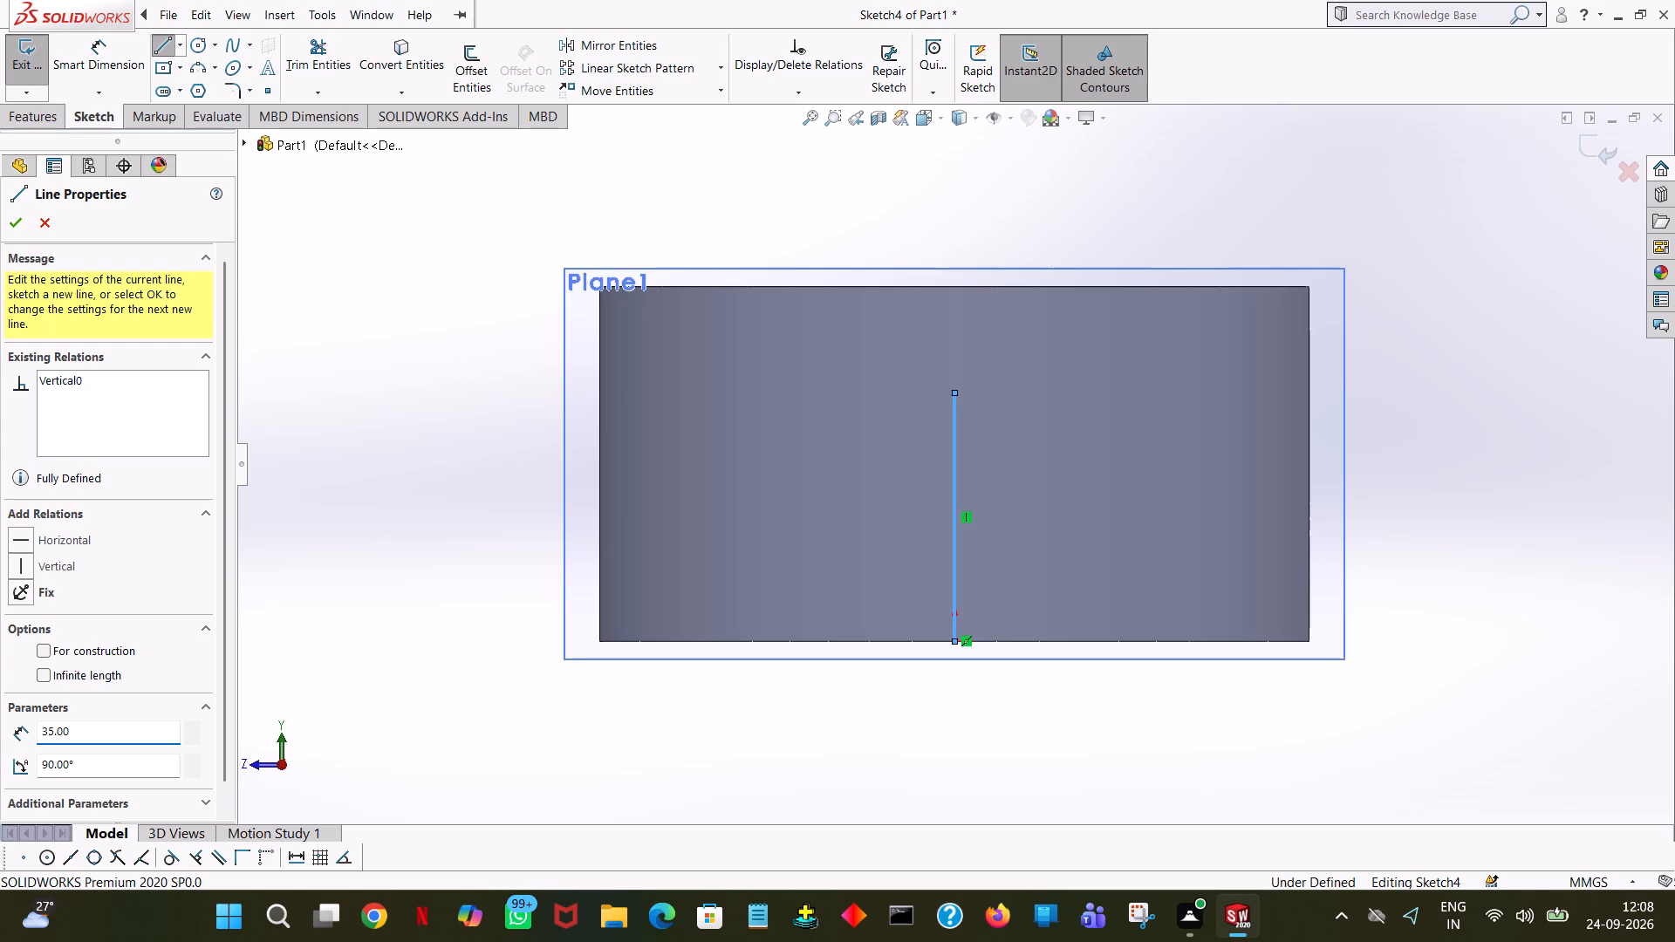
# Complete a closed rectangular profile with an 8 mm horizontal top line, a vertical line down to the base edge, and a line back to the origin.
pyautogui.click(1004, 394)
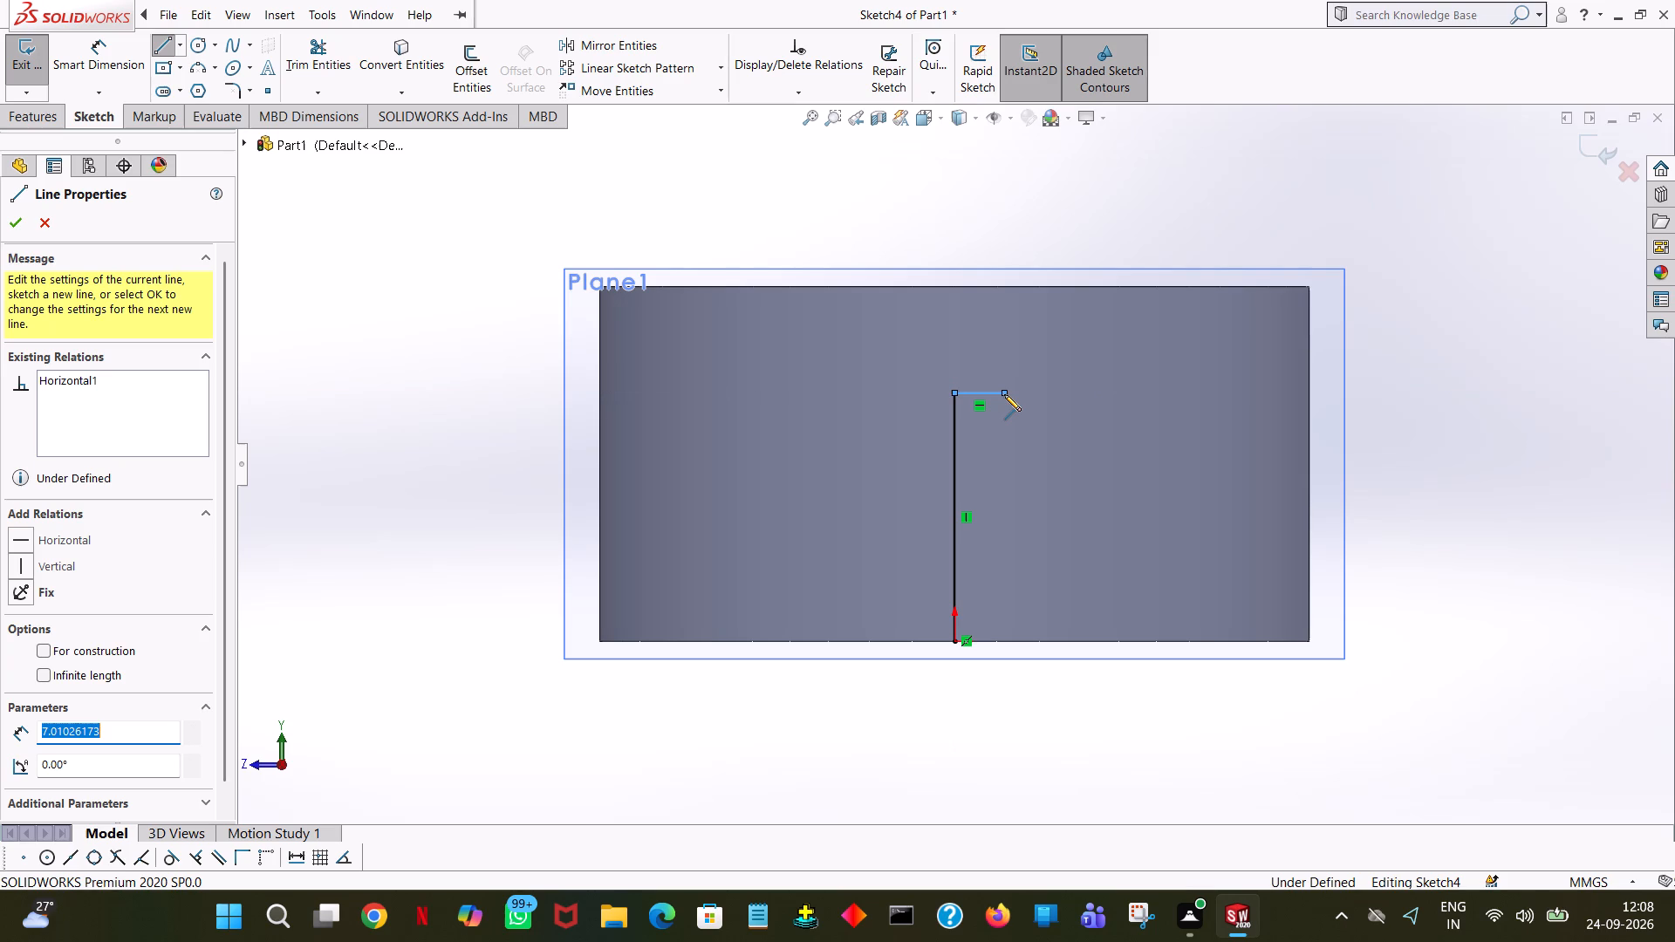
pyautogui.press('8')
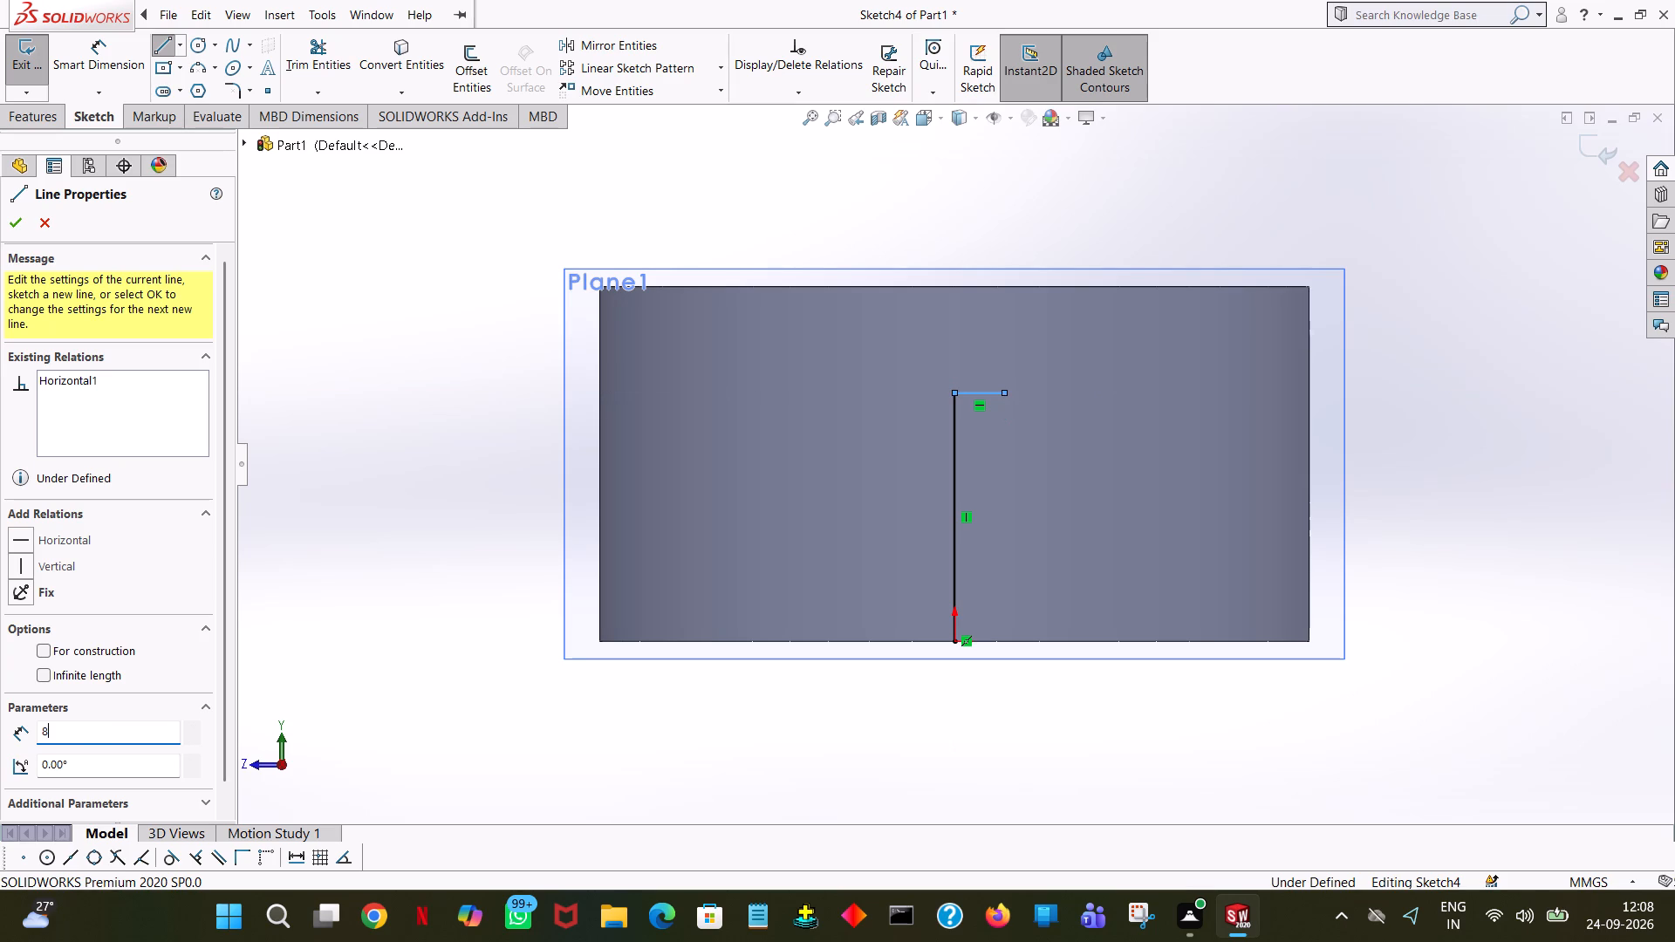
pyautogui.press('Return')
pyautogui.click(1013, 643)
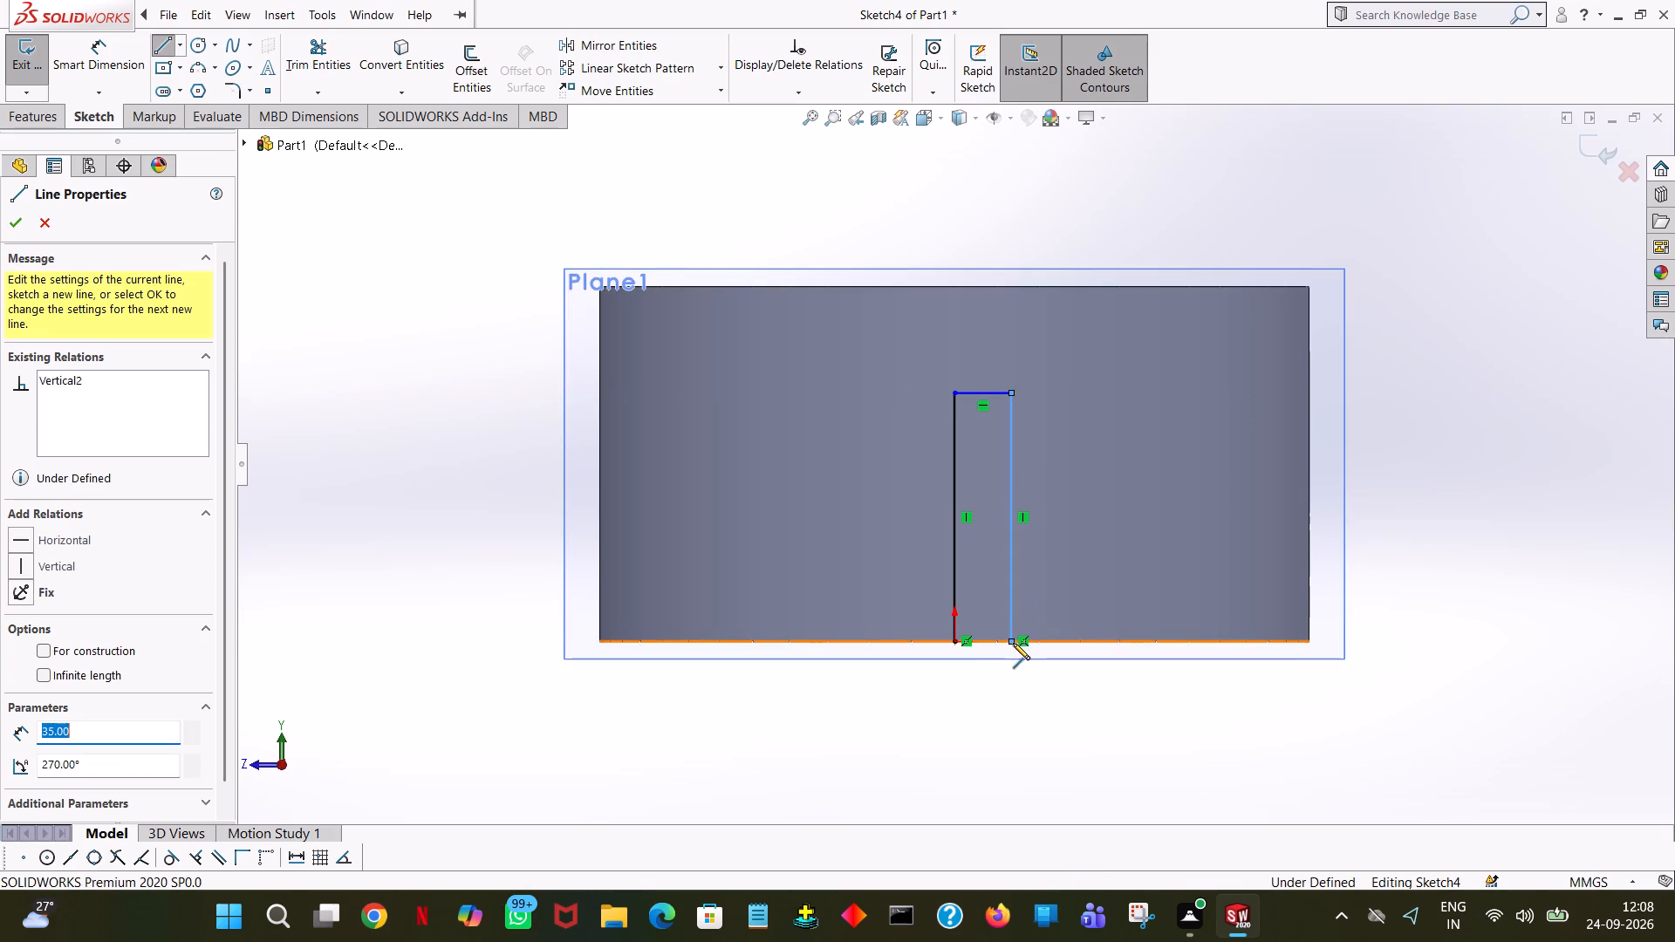
pyautogui.click(957, 643)
pyautogui.rightClick(957, 643)
pyautogui.click(1007, 652)
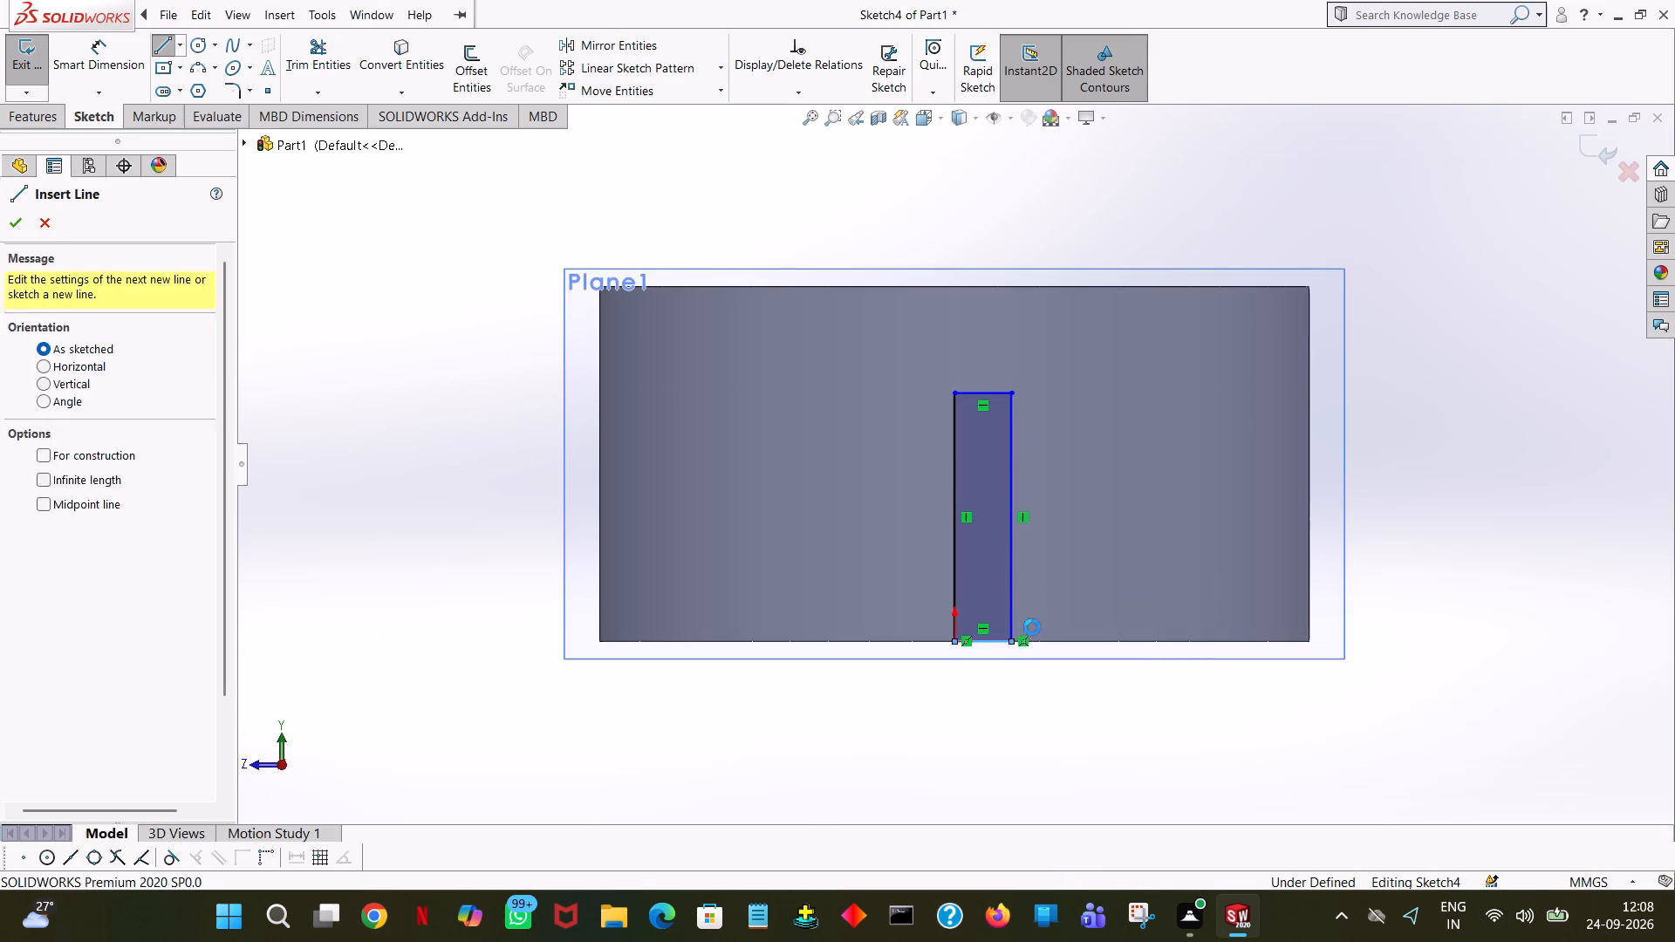
# Hide the offset reference plane Plane1 while keeping the rectangle sketch open.
pyautogui.moveTo(1410, 539); pyautogui.dragTo(1286, 647, button='middle')
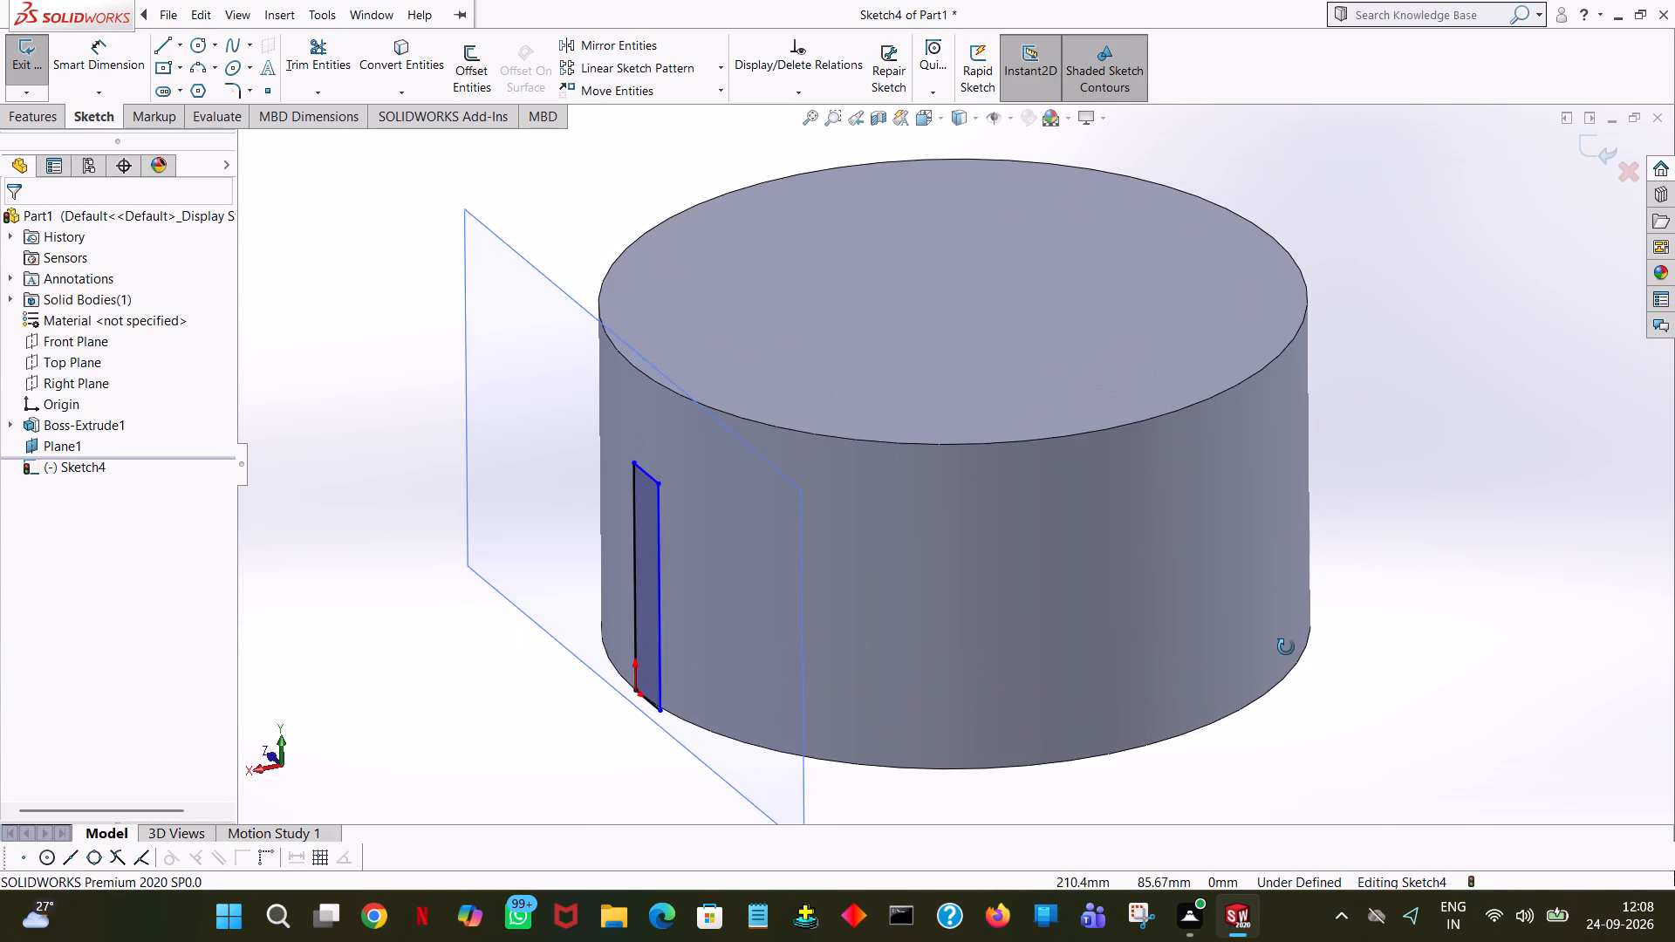
pyautogui.moveTo(1286, 647); pyautogui.dragTo(1261, 686, button='middle')
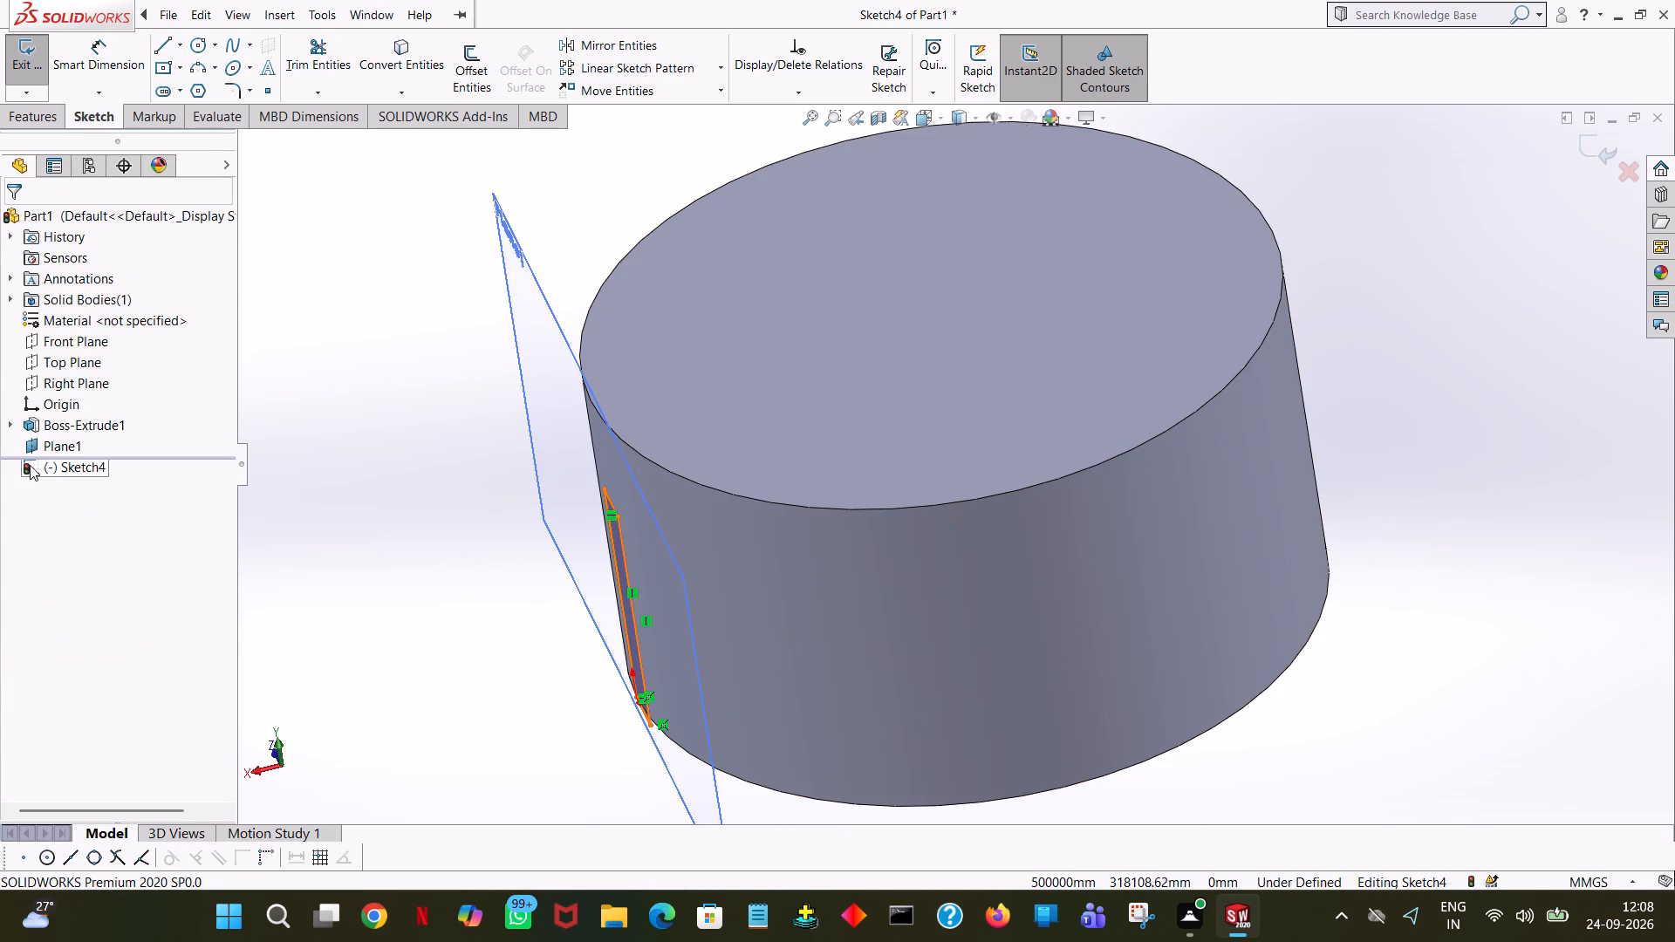
pyautogui.click(51, 452)
pyautogui.click(87, 430)
pyautogui.click(237, 416)
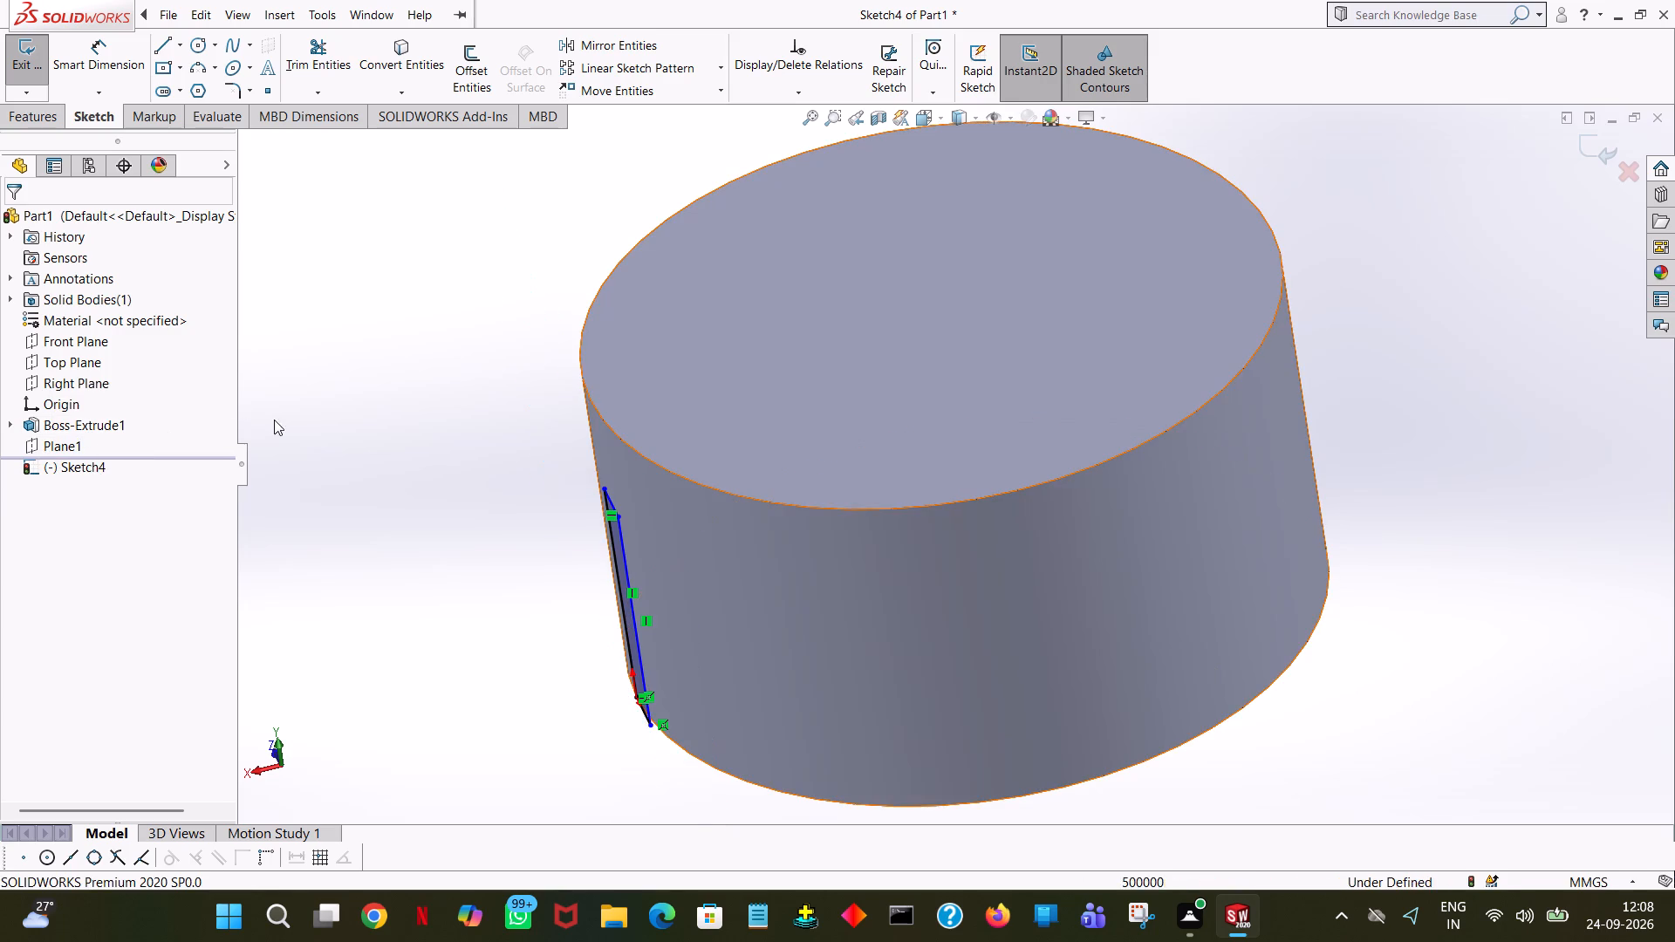
pyautogui.moveTo(307, 426); pyautogui.dragTo(414, 386, button='middle')
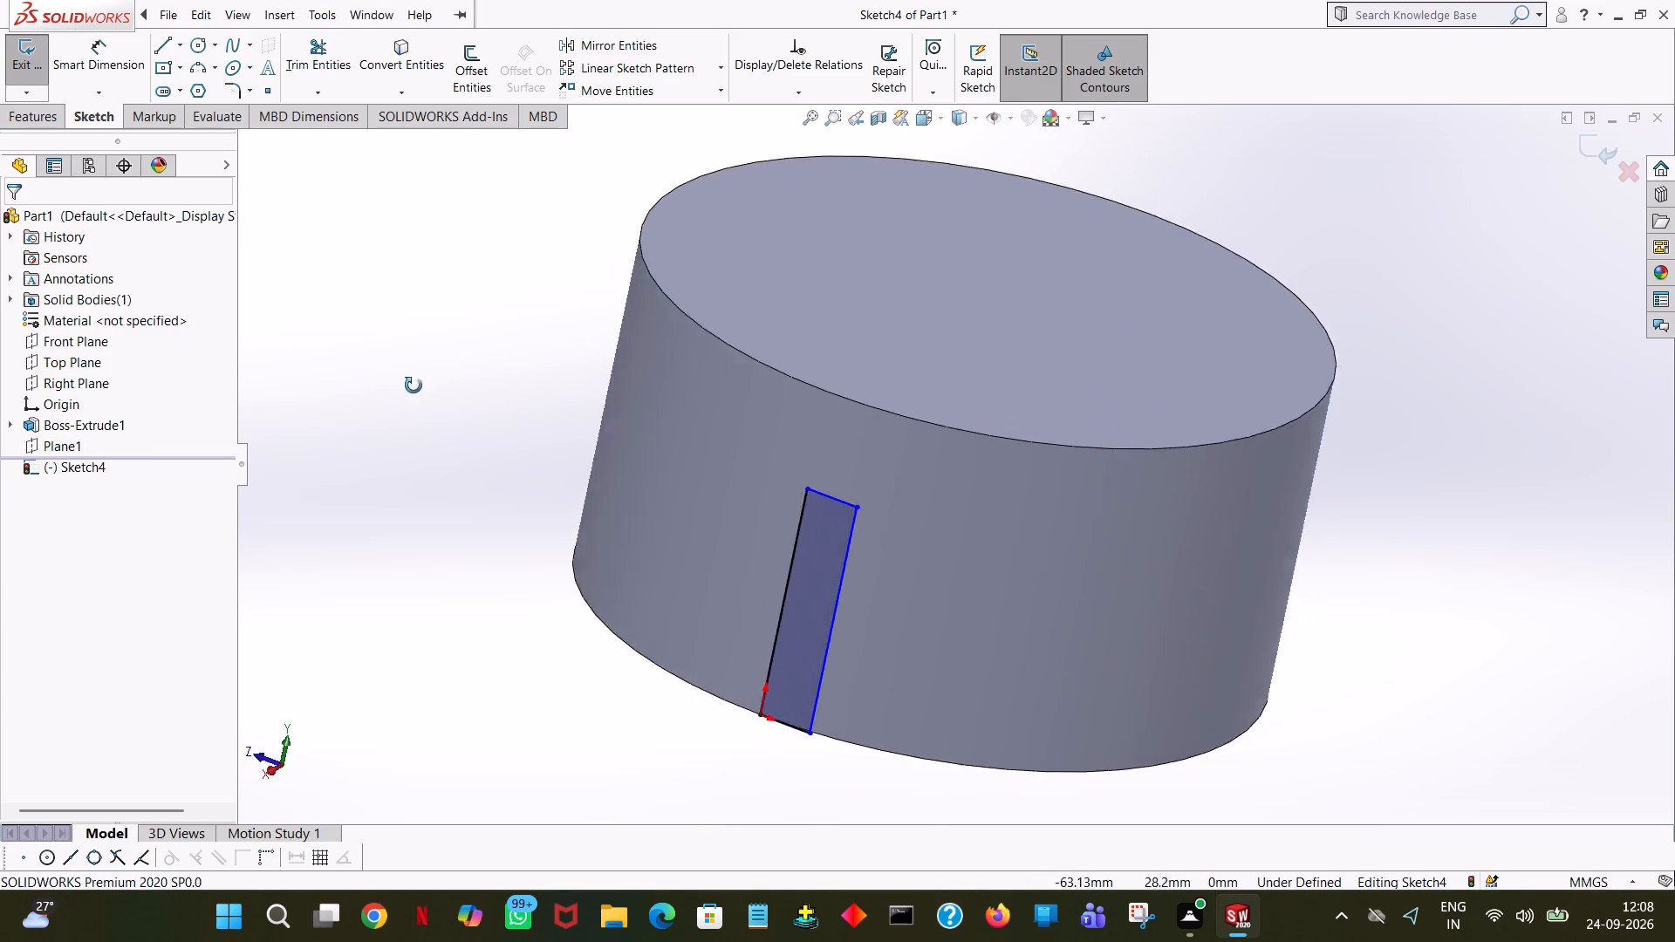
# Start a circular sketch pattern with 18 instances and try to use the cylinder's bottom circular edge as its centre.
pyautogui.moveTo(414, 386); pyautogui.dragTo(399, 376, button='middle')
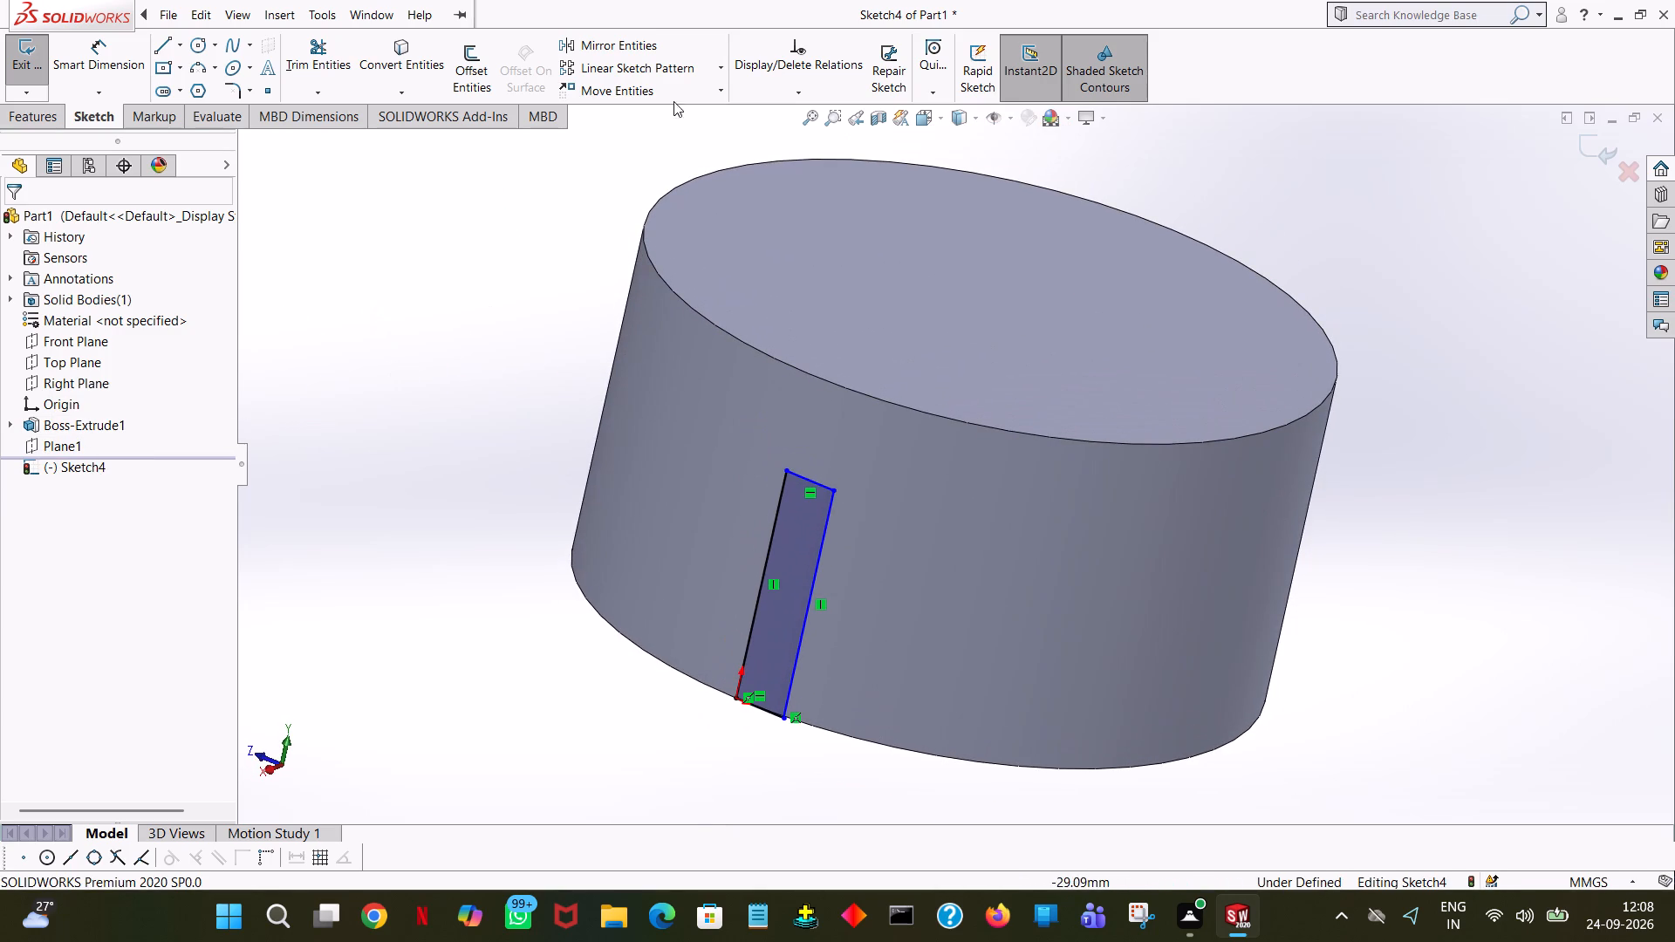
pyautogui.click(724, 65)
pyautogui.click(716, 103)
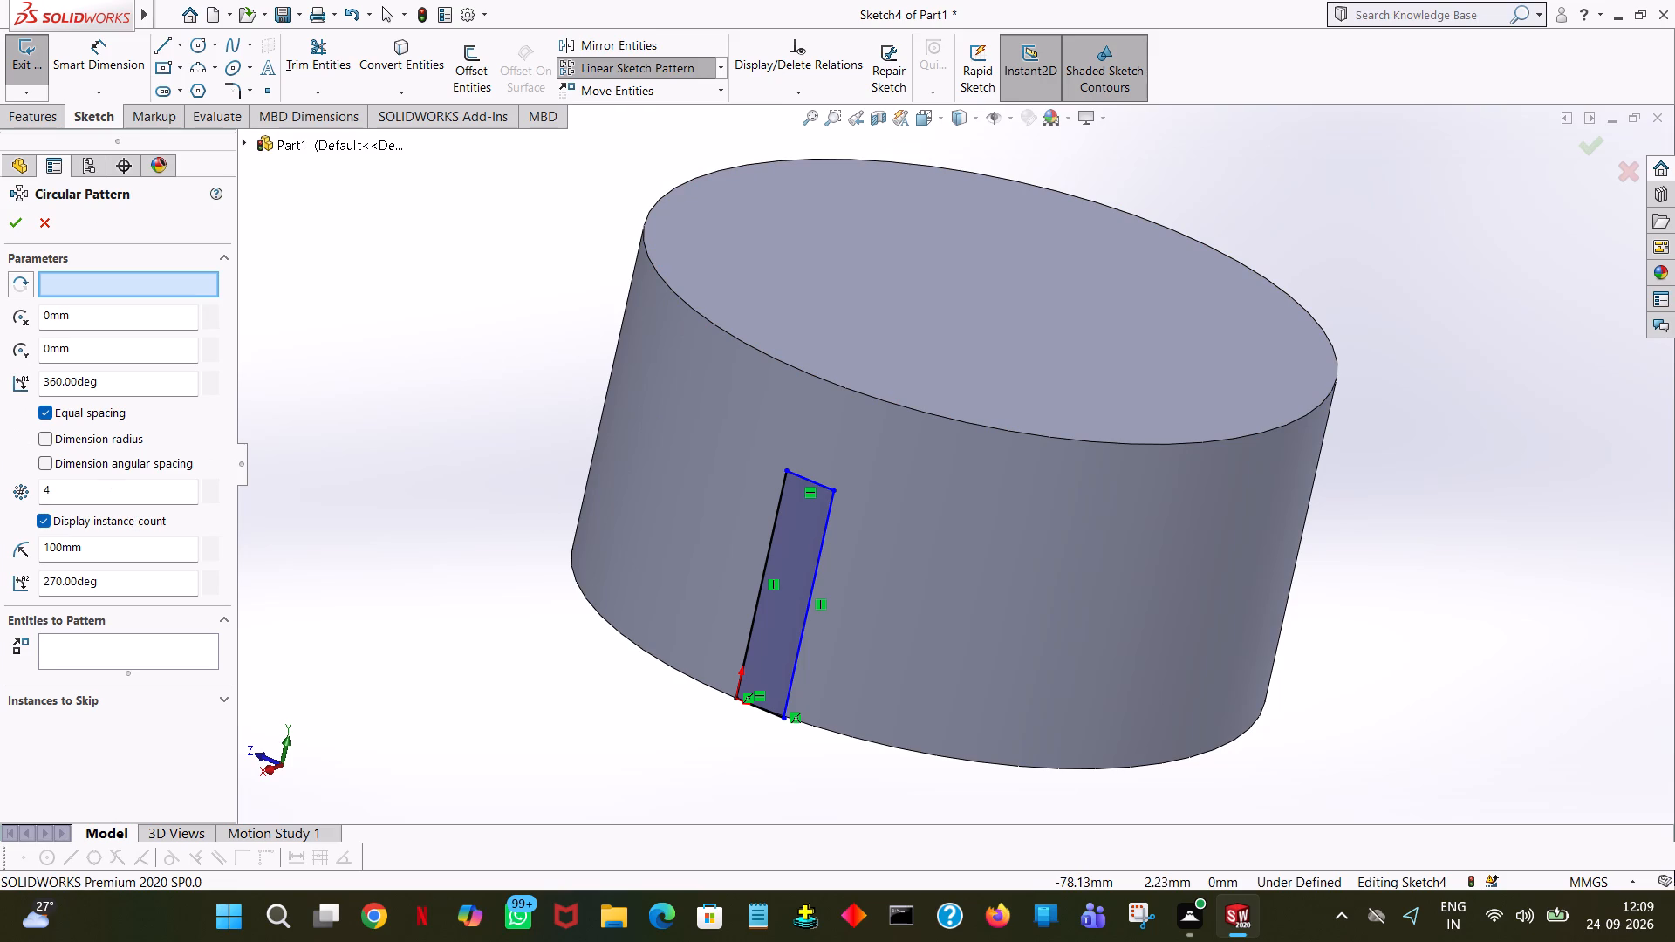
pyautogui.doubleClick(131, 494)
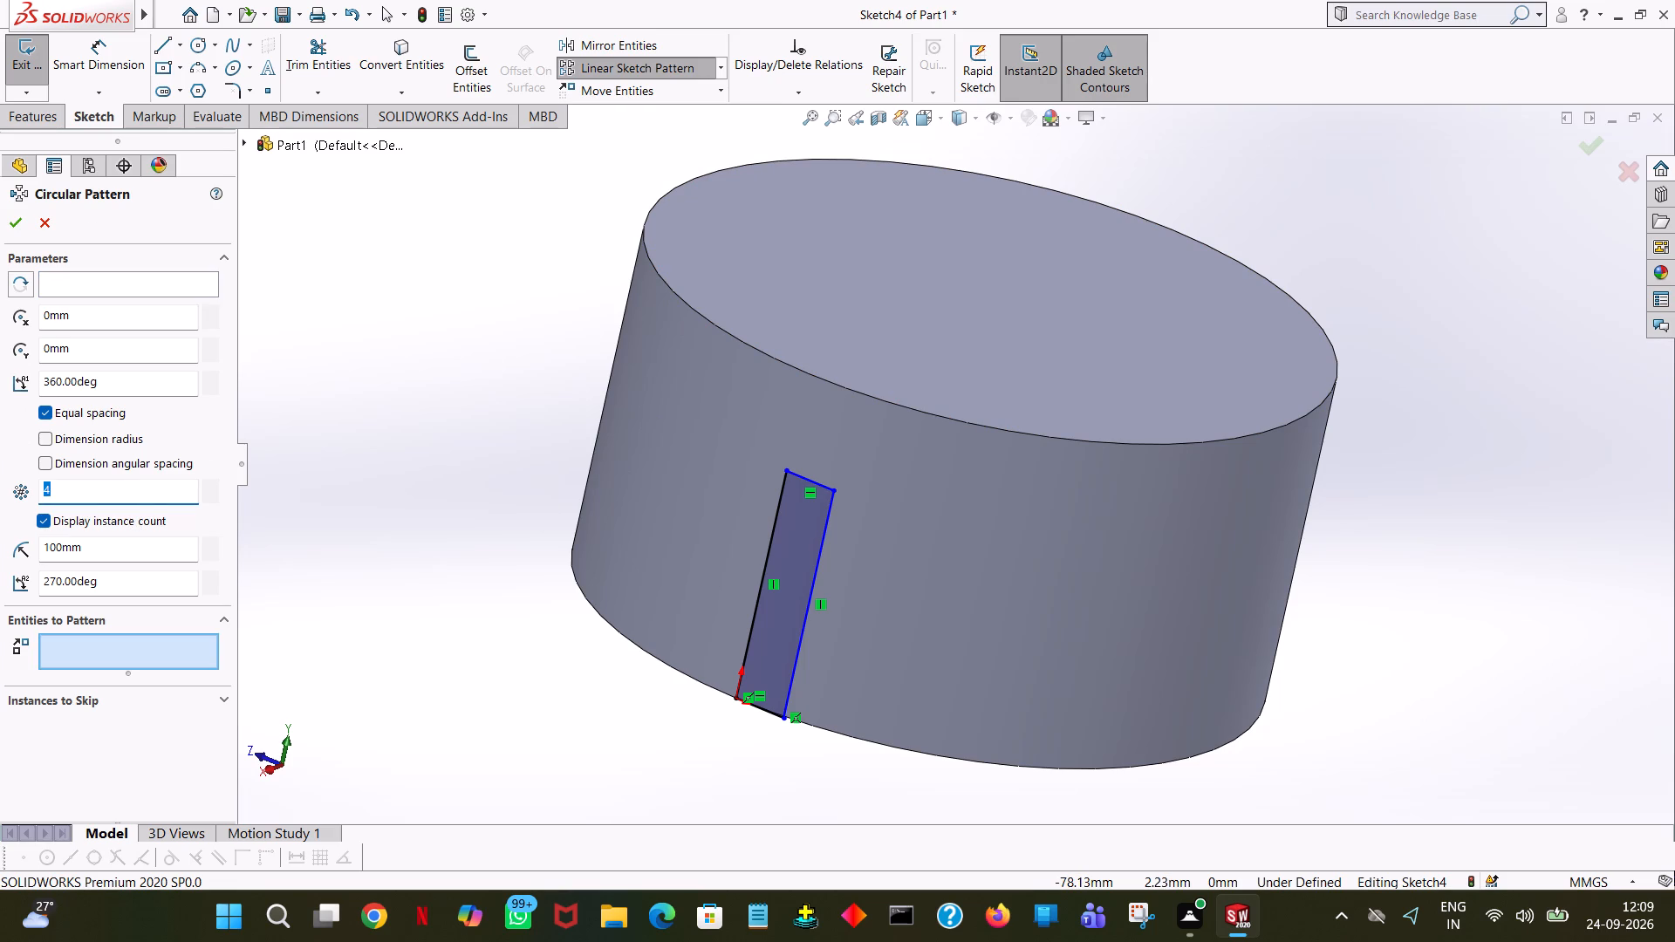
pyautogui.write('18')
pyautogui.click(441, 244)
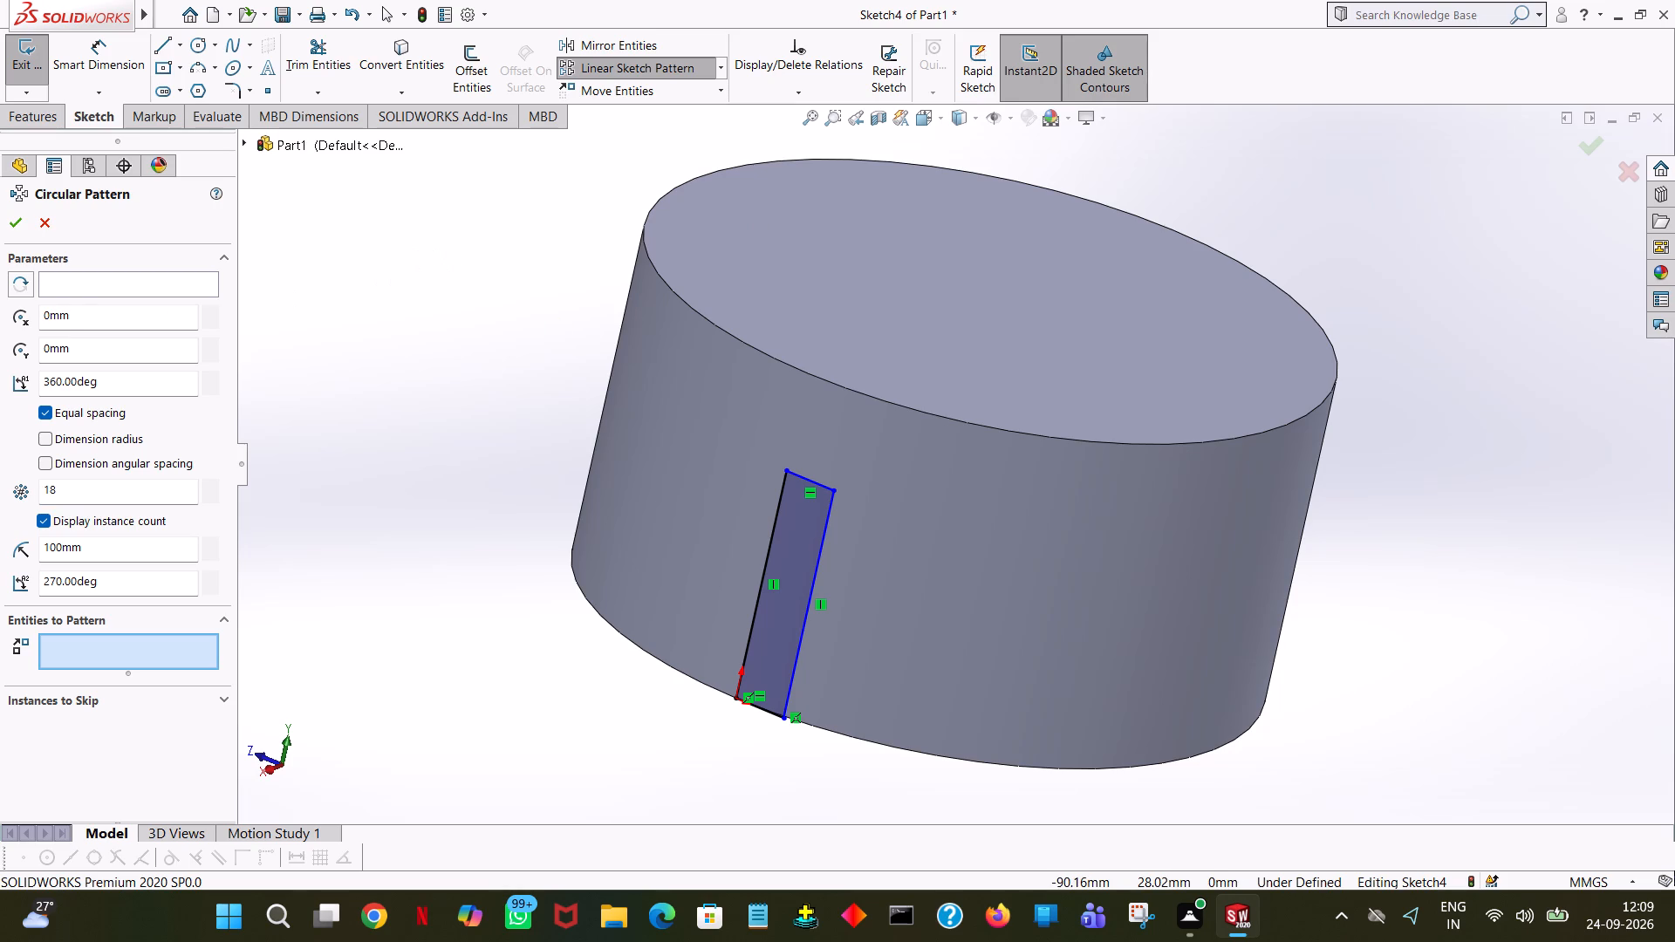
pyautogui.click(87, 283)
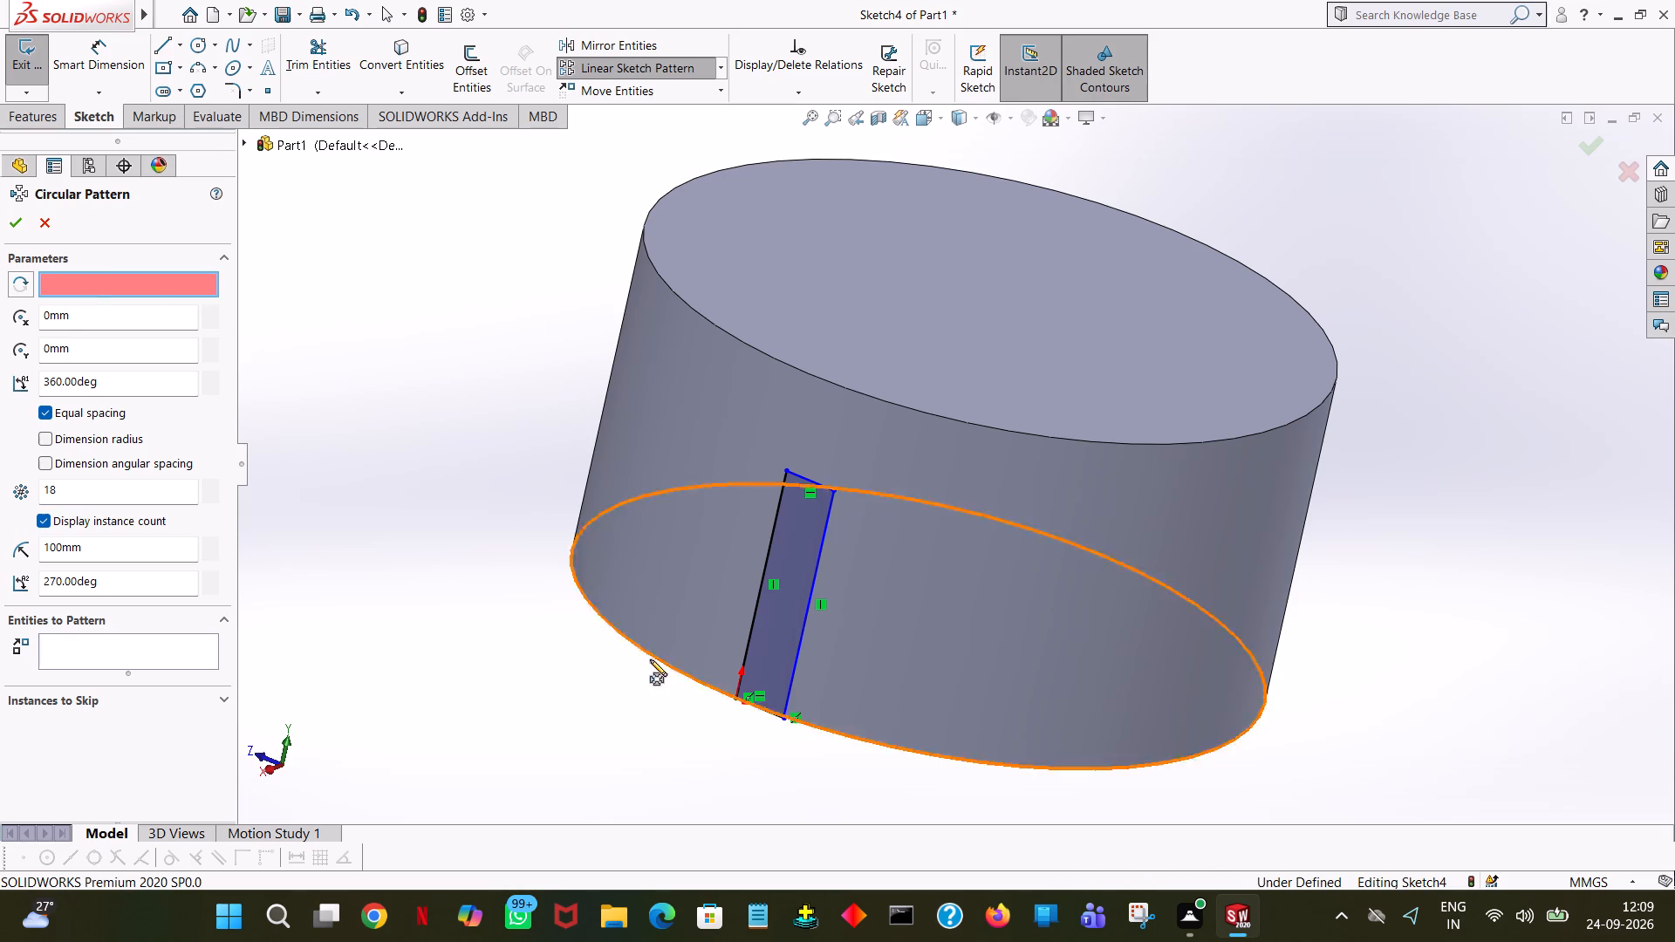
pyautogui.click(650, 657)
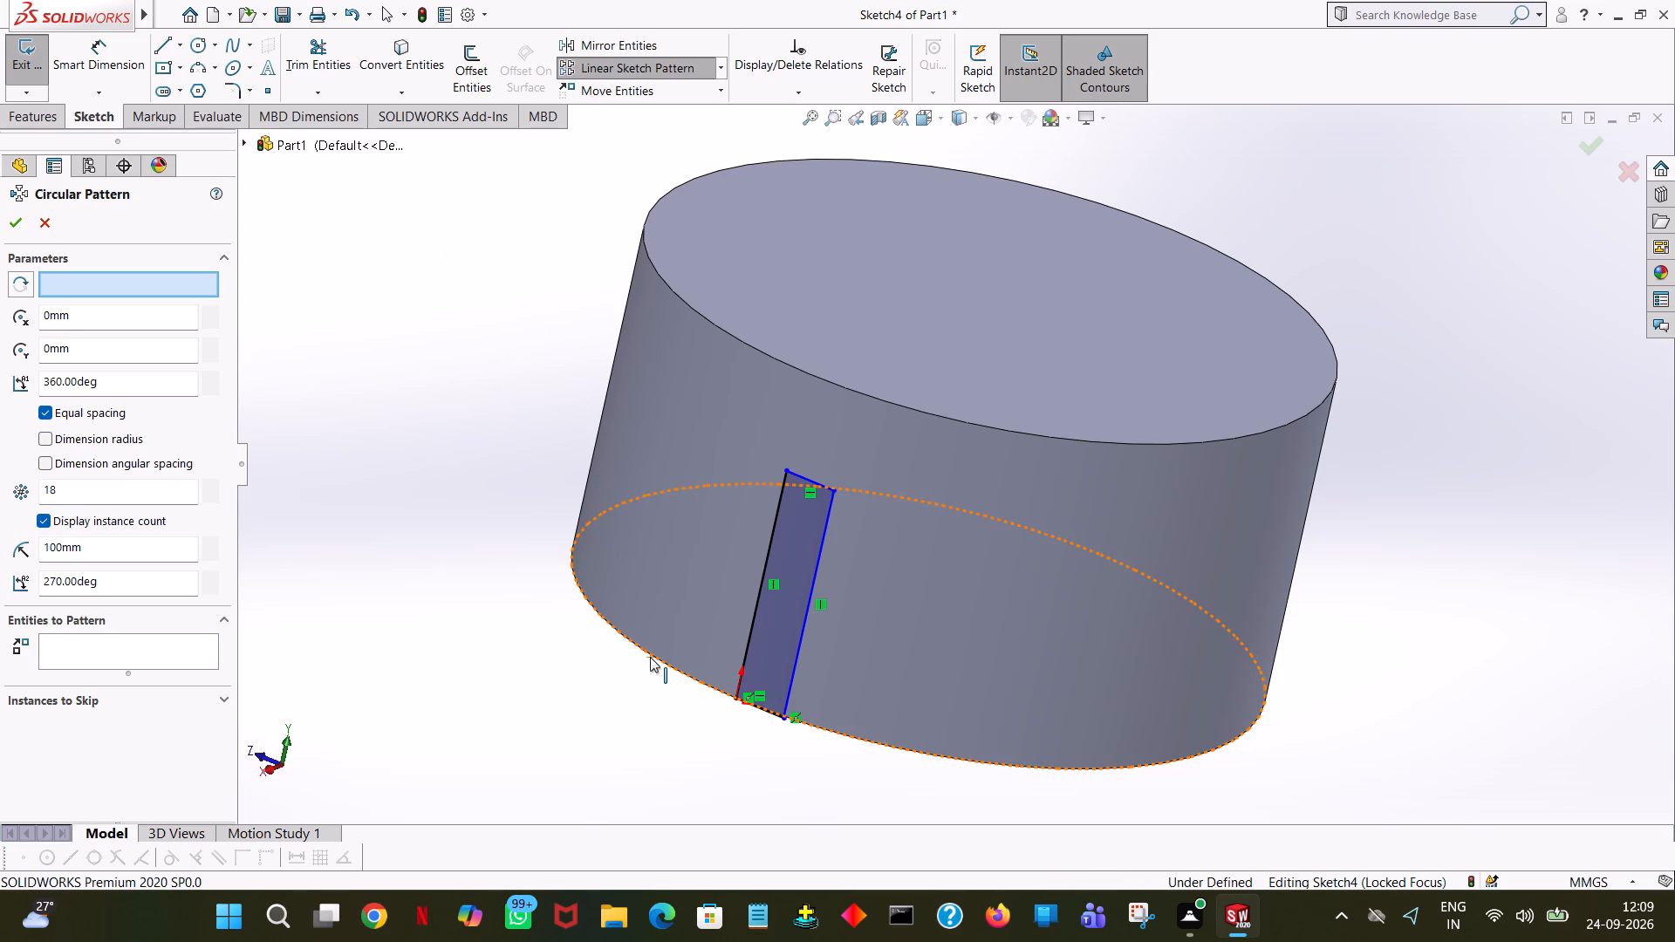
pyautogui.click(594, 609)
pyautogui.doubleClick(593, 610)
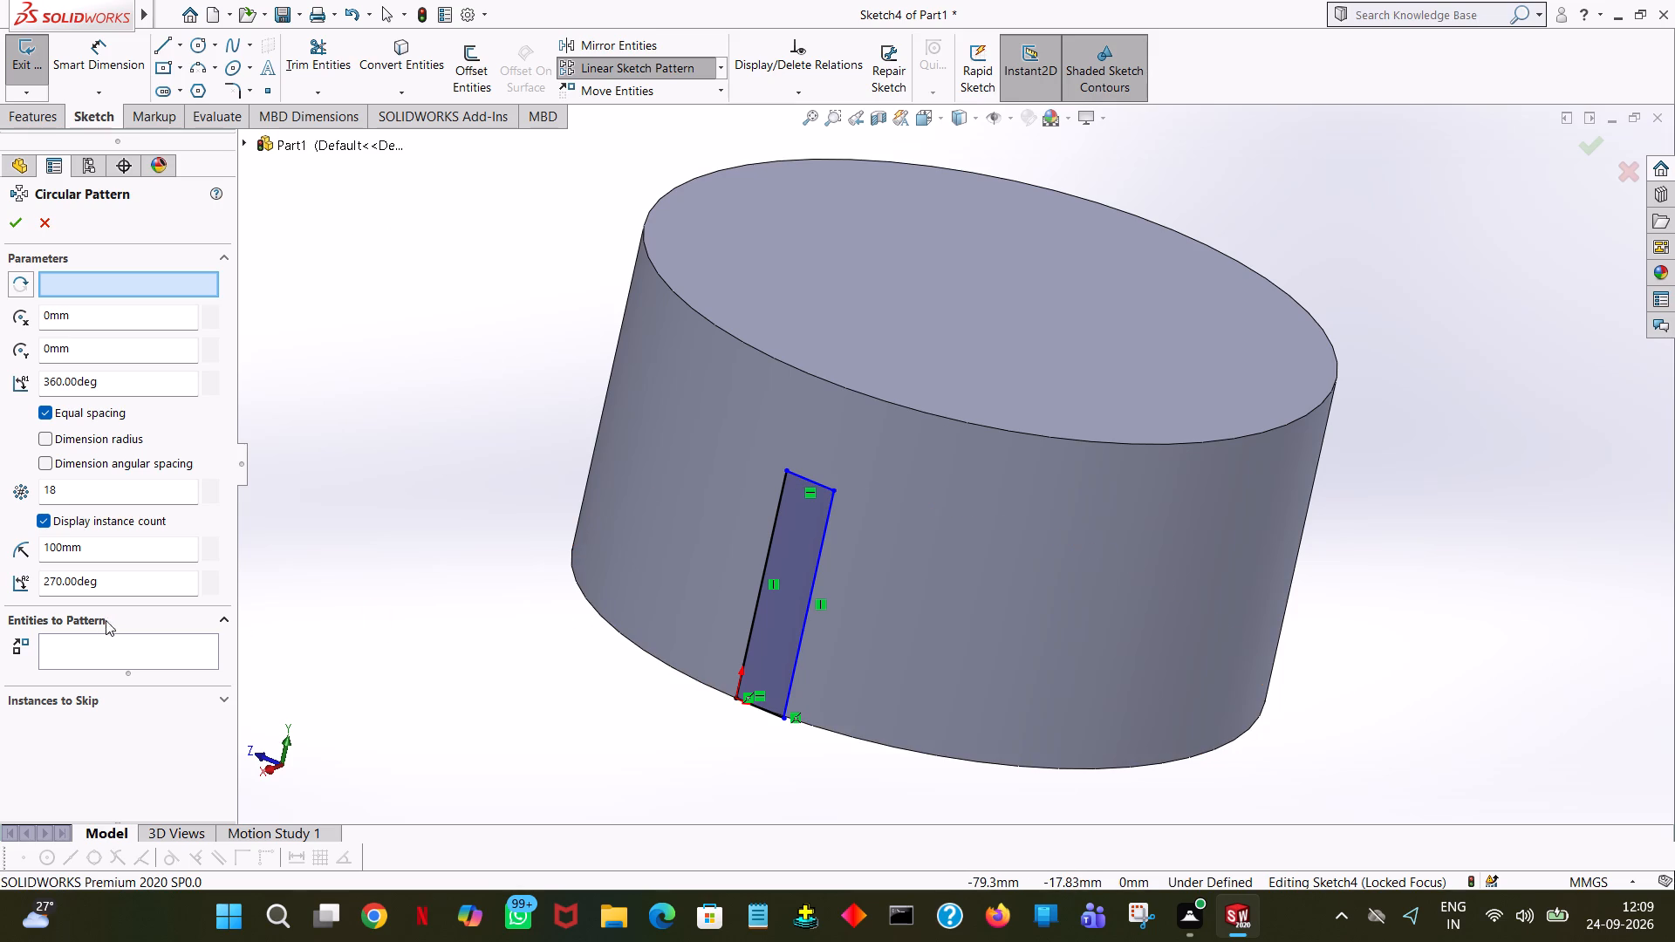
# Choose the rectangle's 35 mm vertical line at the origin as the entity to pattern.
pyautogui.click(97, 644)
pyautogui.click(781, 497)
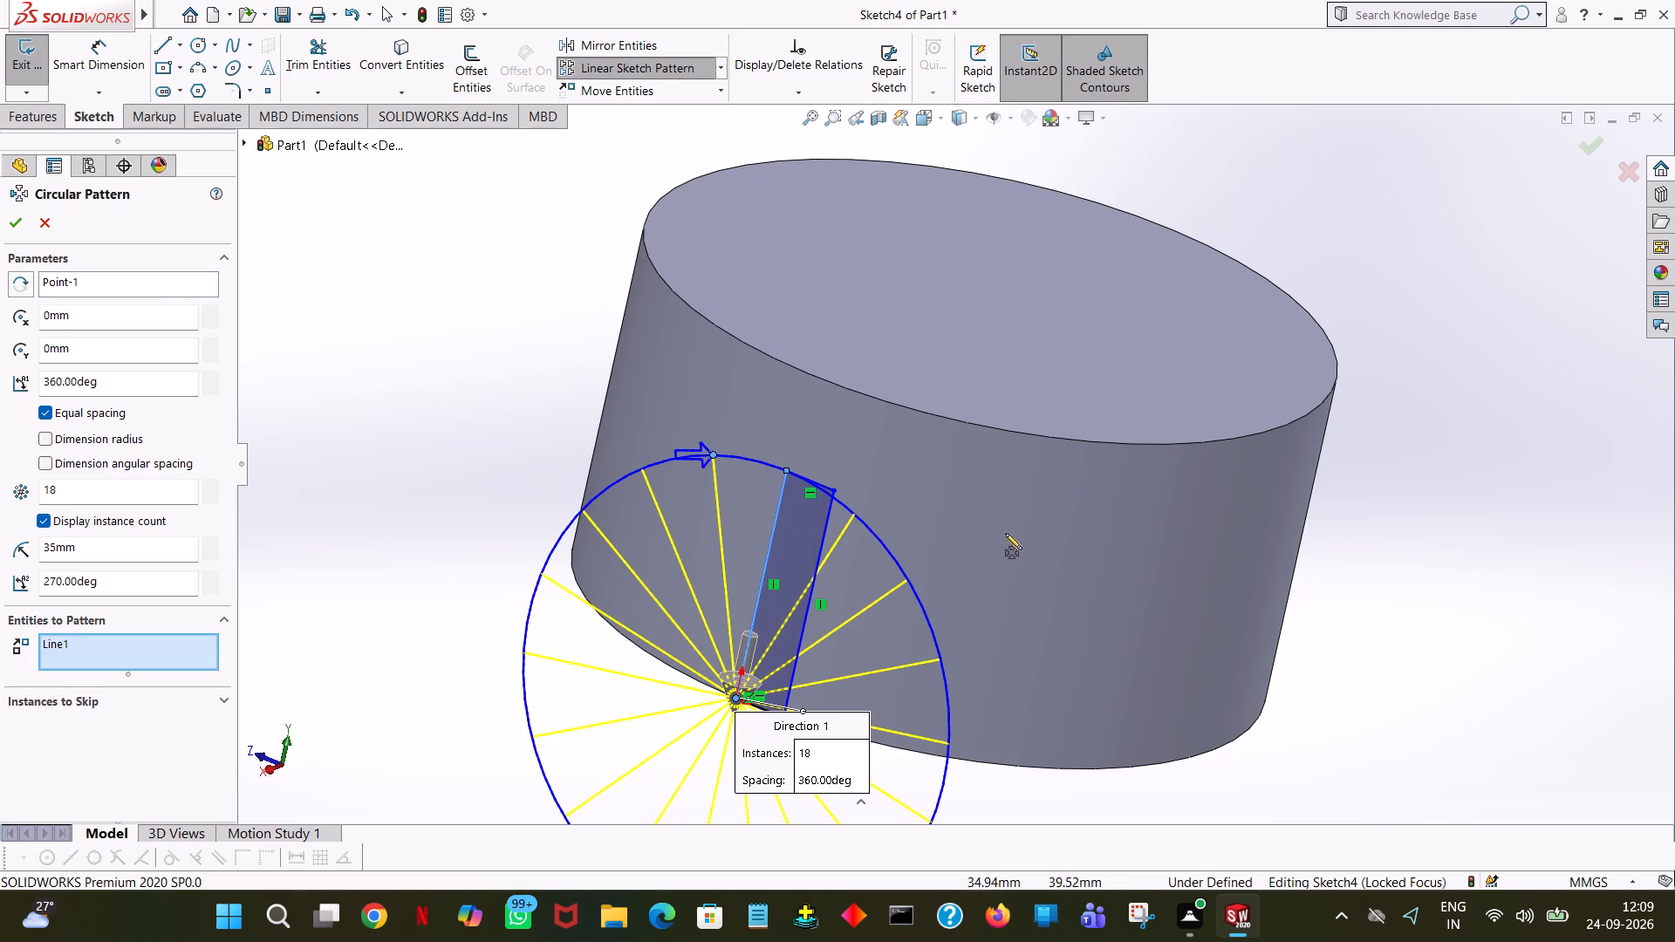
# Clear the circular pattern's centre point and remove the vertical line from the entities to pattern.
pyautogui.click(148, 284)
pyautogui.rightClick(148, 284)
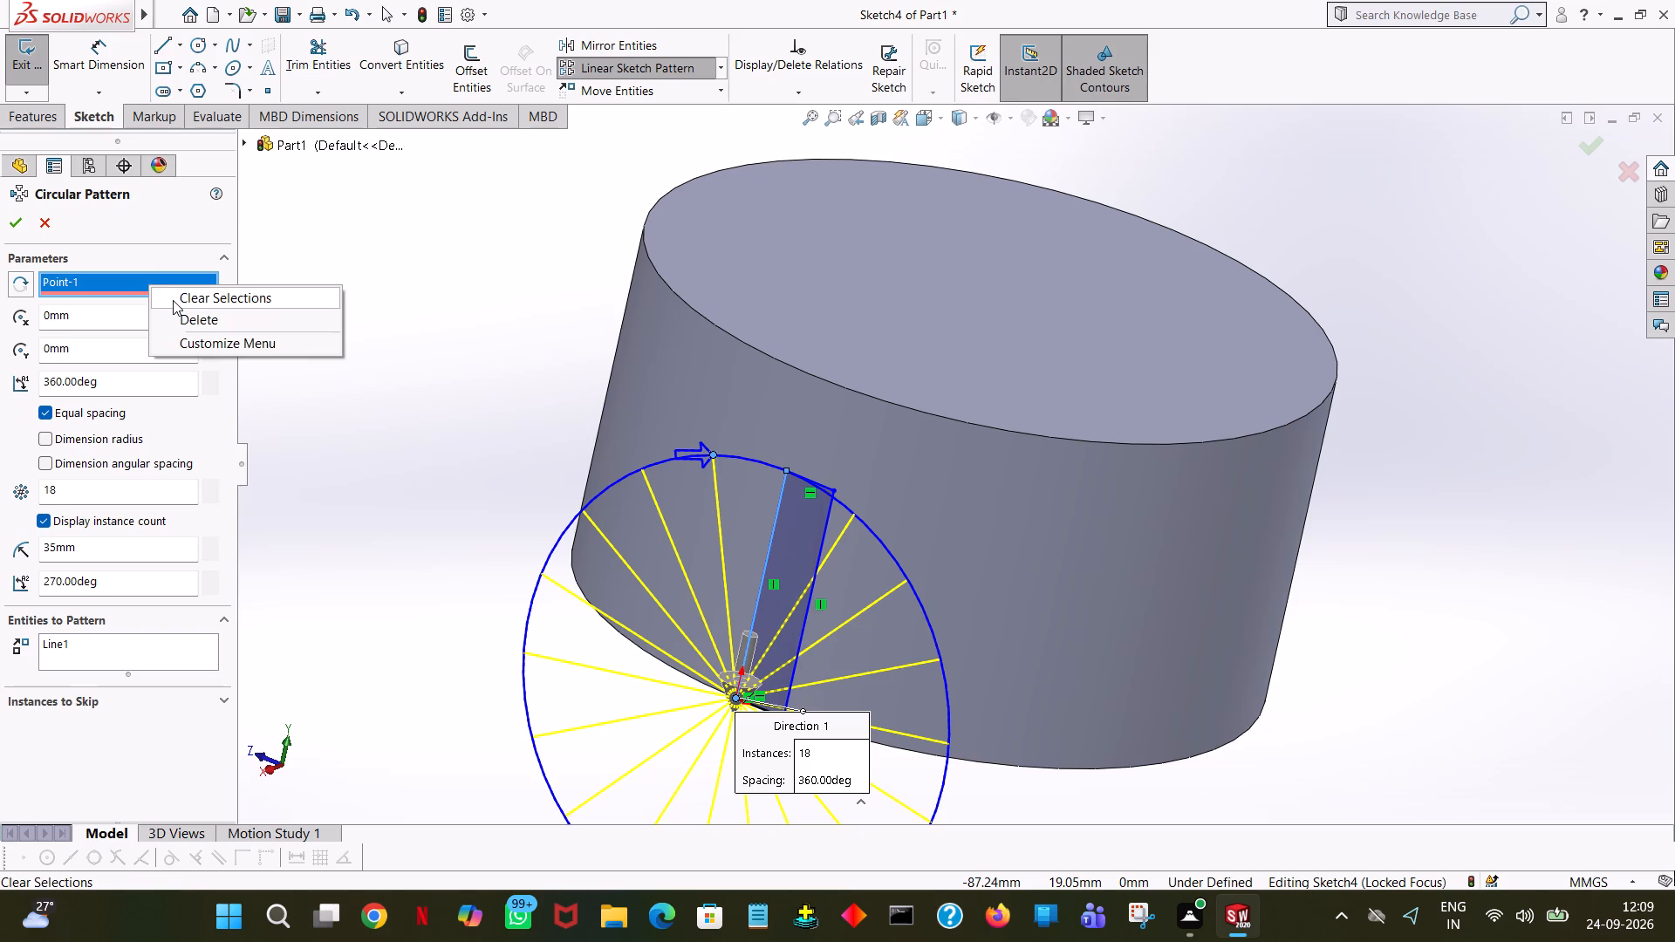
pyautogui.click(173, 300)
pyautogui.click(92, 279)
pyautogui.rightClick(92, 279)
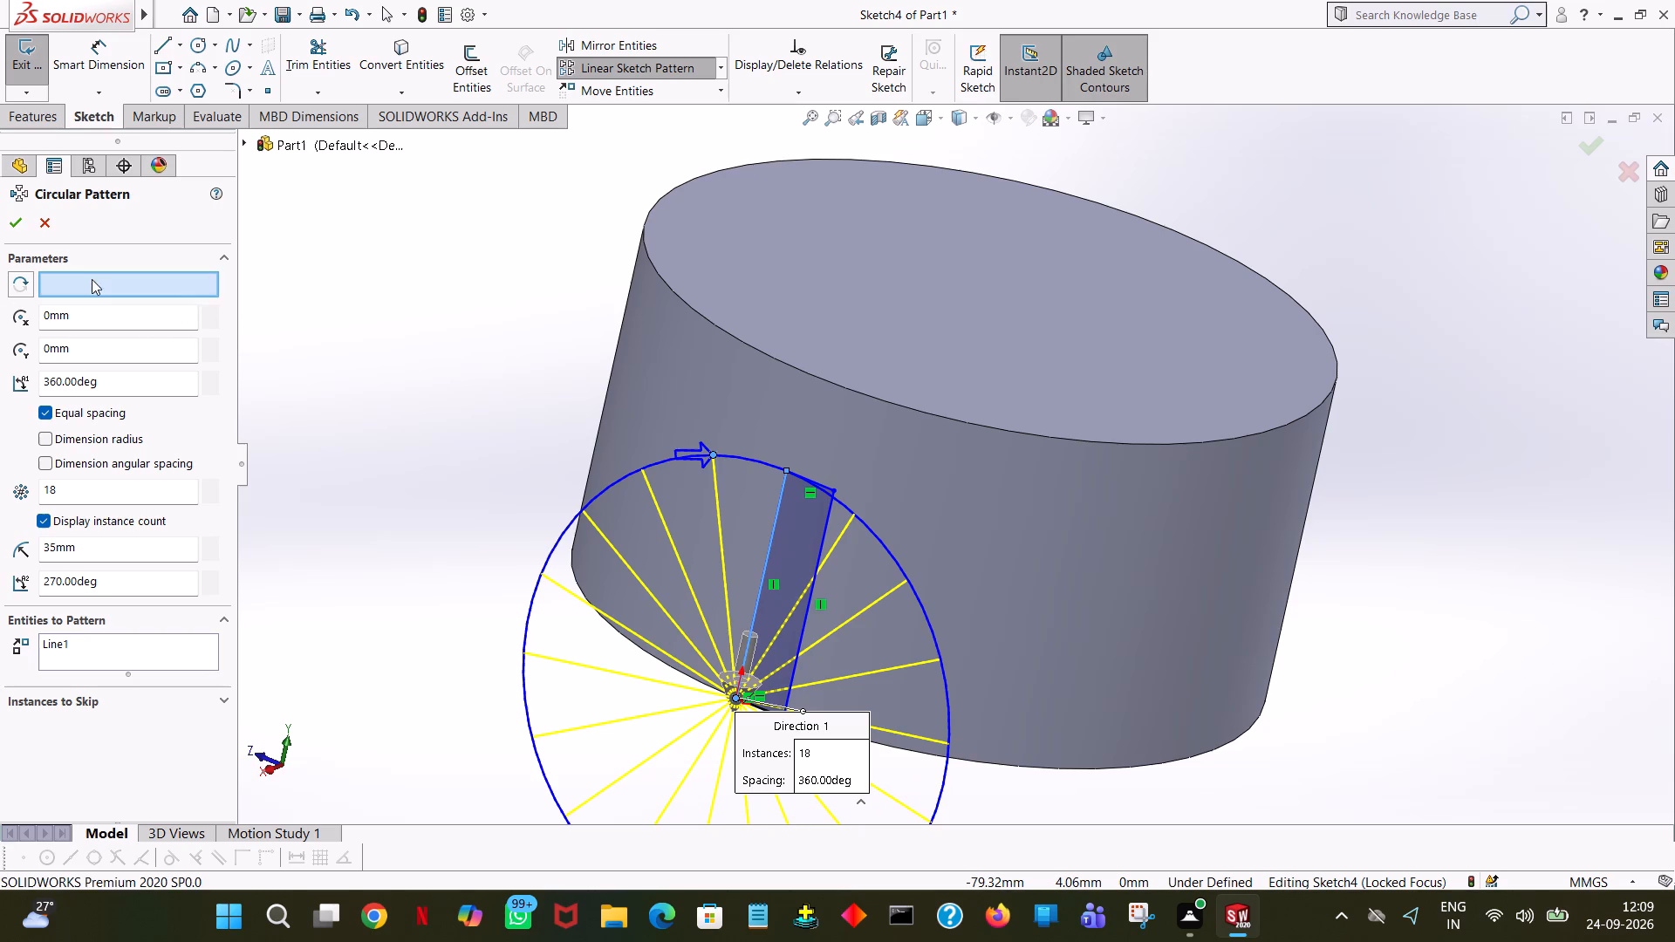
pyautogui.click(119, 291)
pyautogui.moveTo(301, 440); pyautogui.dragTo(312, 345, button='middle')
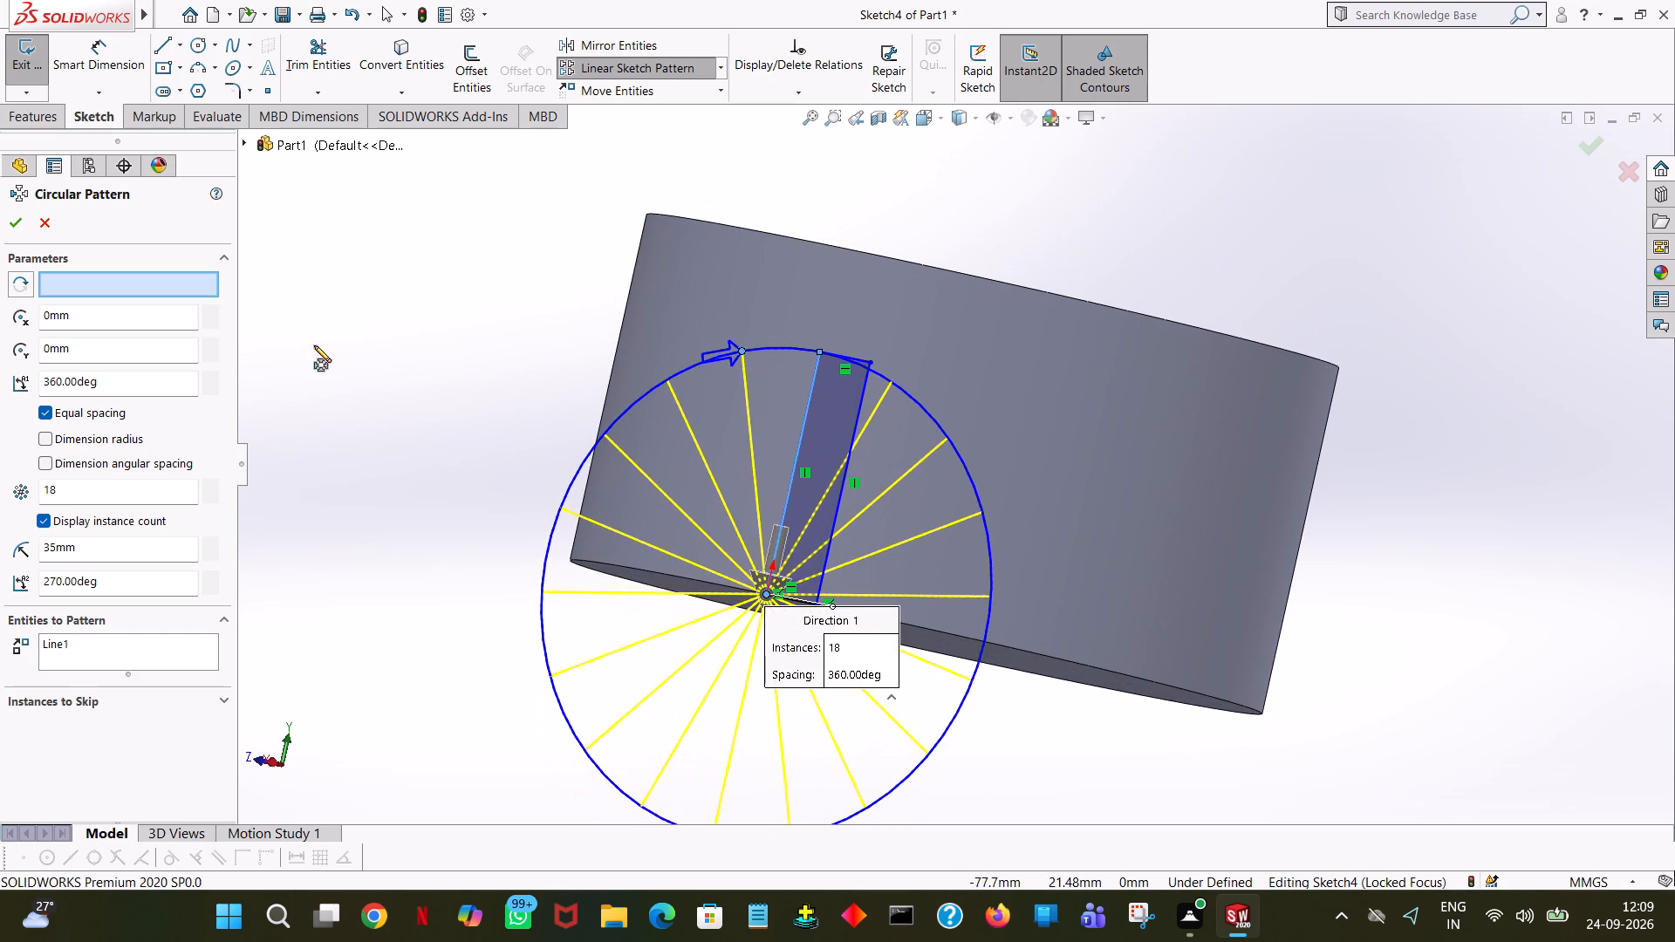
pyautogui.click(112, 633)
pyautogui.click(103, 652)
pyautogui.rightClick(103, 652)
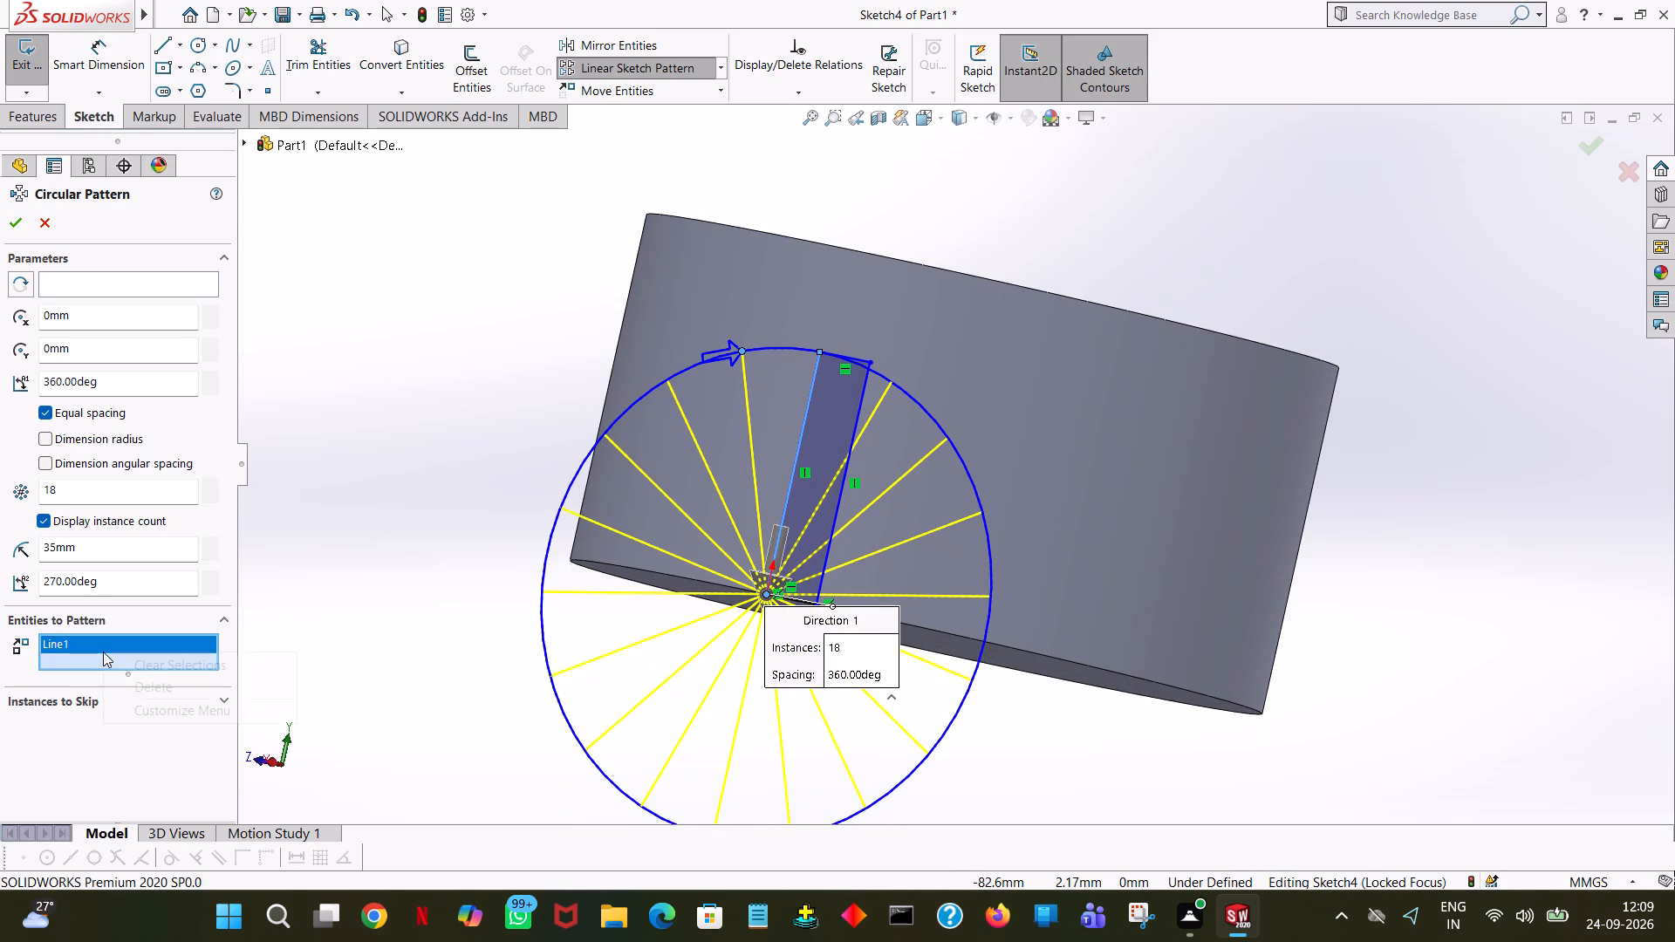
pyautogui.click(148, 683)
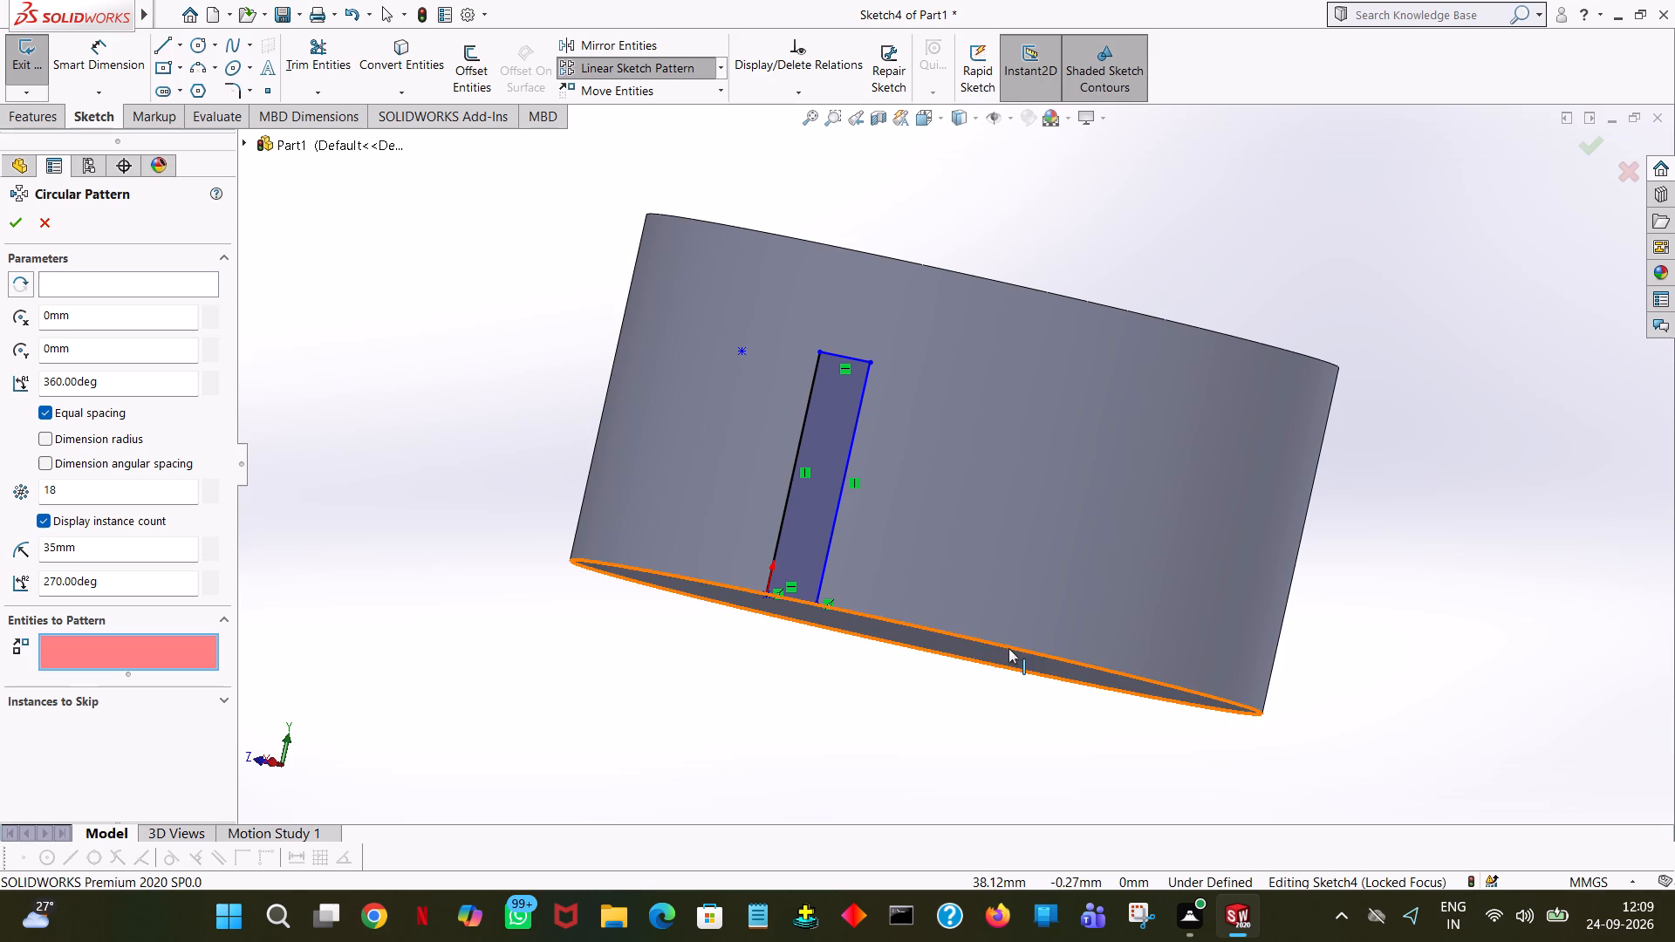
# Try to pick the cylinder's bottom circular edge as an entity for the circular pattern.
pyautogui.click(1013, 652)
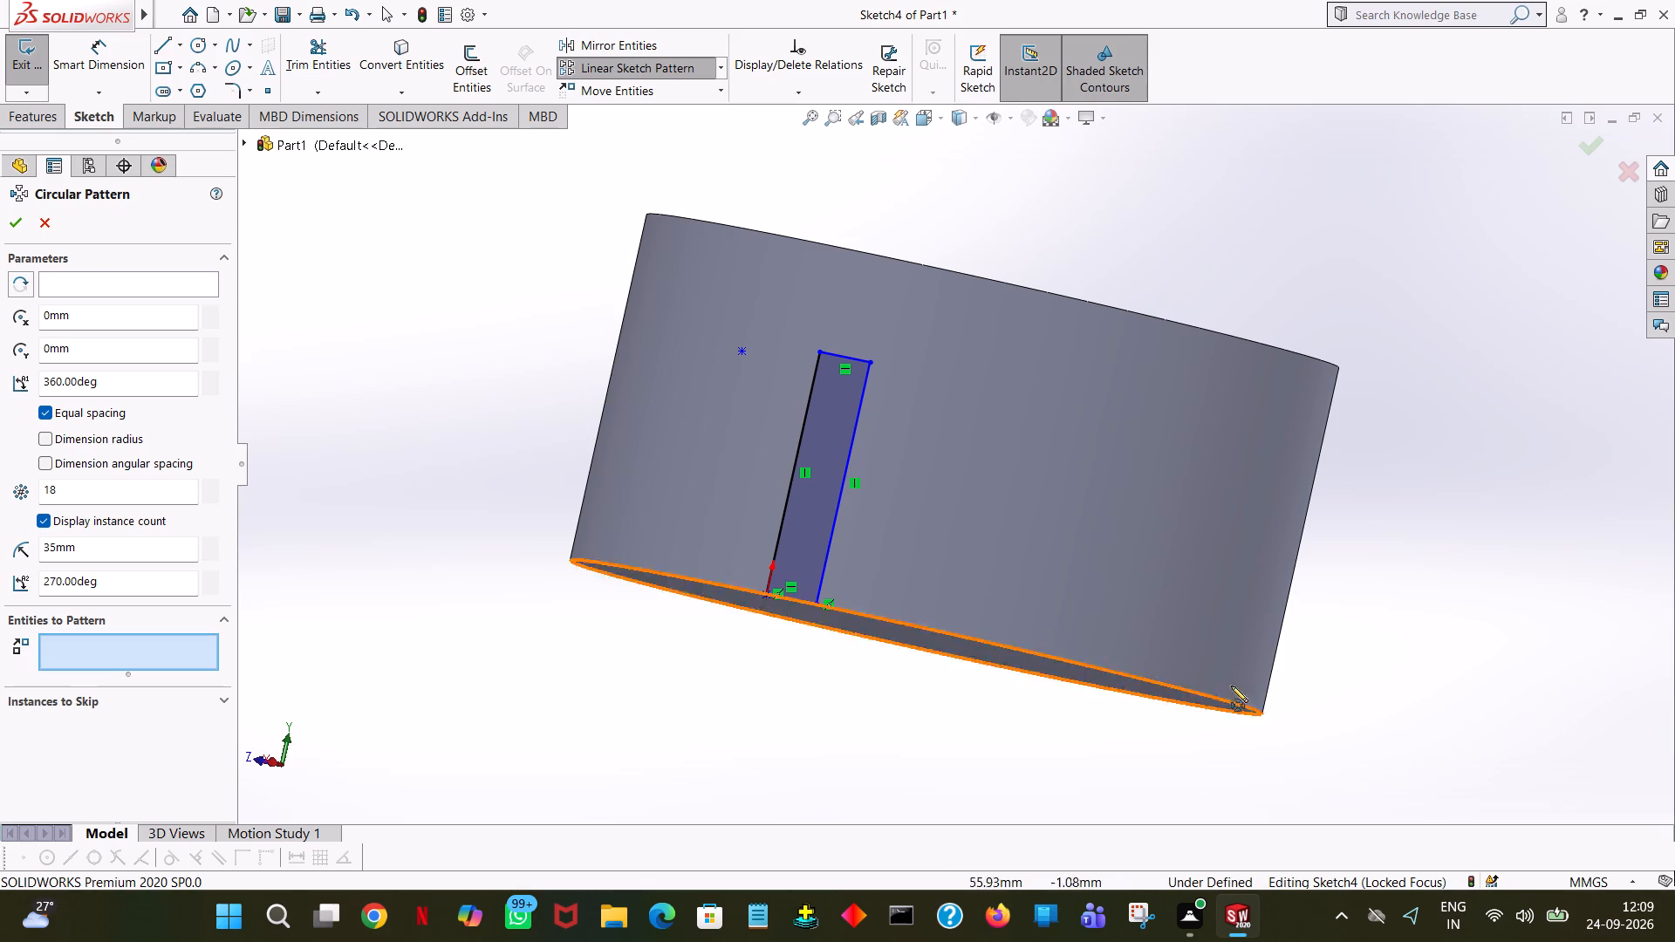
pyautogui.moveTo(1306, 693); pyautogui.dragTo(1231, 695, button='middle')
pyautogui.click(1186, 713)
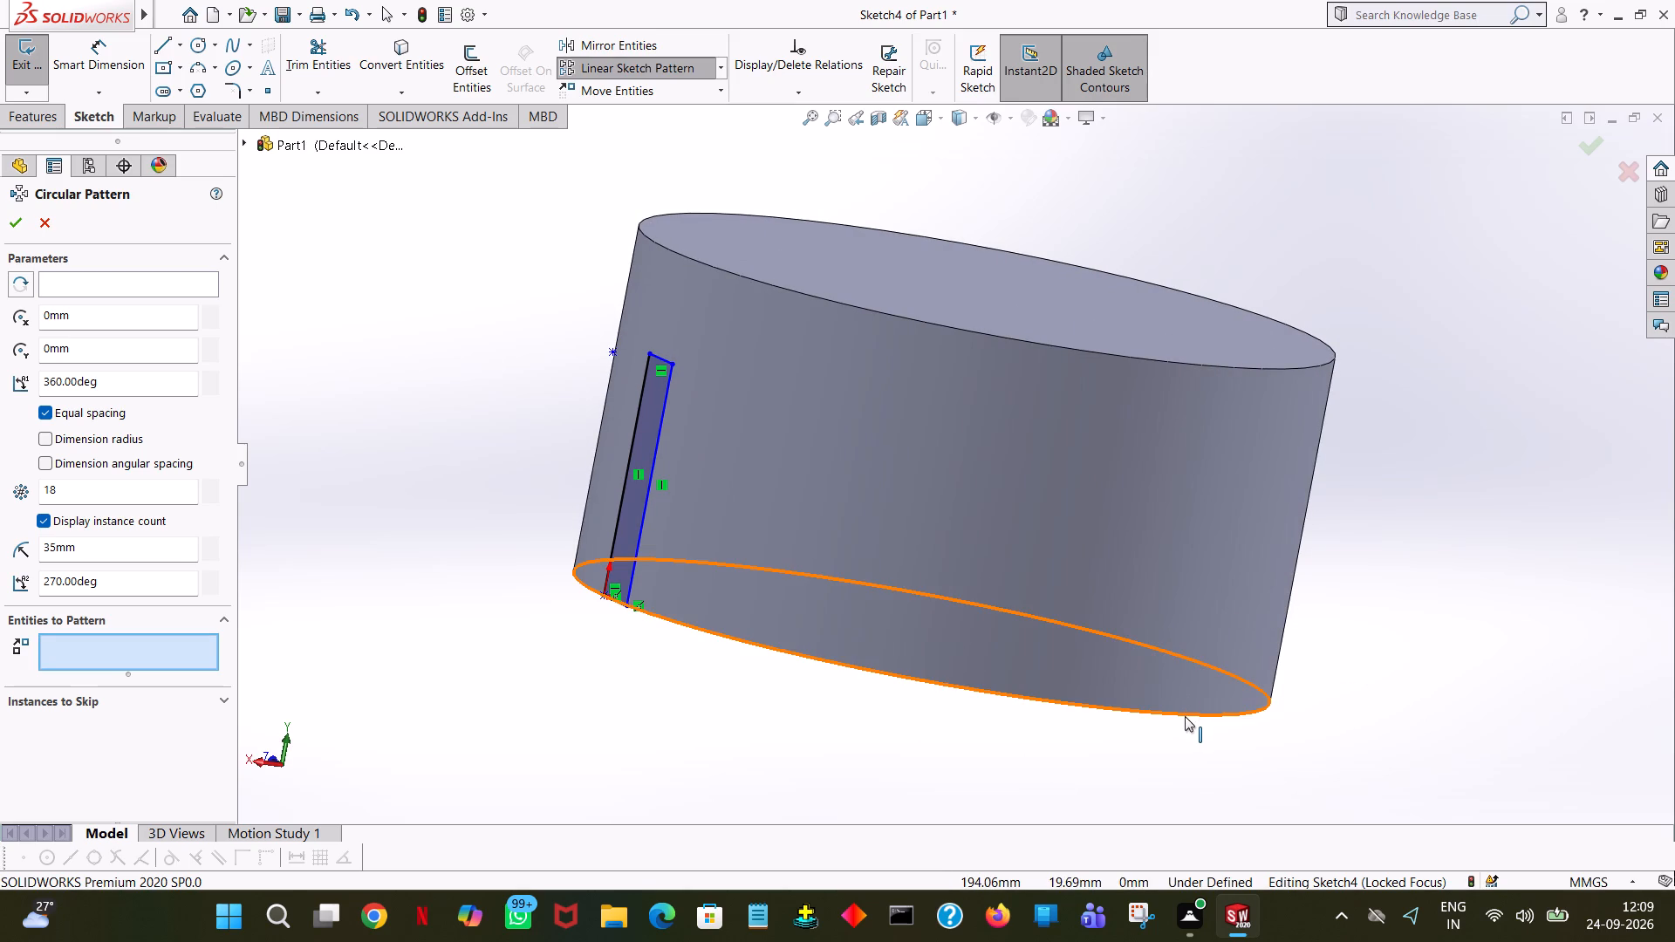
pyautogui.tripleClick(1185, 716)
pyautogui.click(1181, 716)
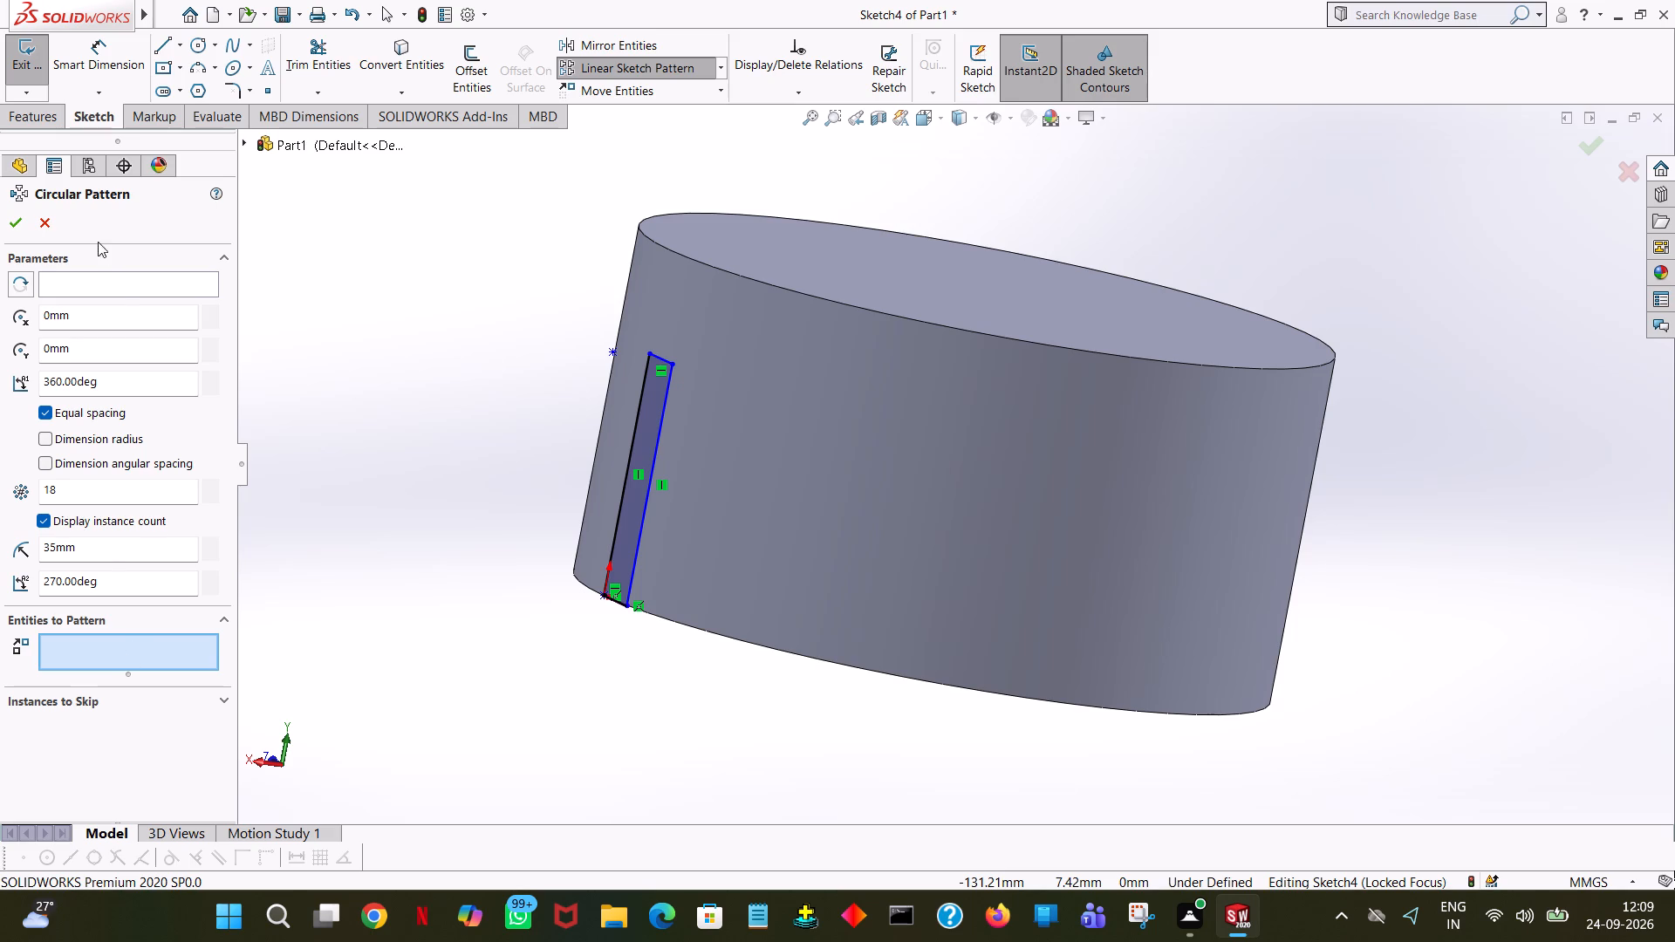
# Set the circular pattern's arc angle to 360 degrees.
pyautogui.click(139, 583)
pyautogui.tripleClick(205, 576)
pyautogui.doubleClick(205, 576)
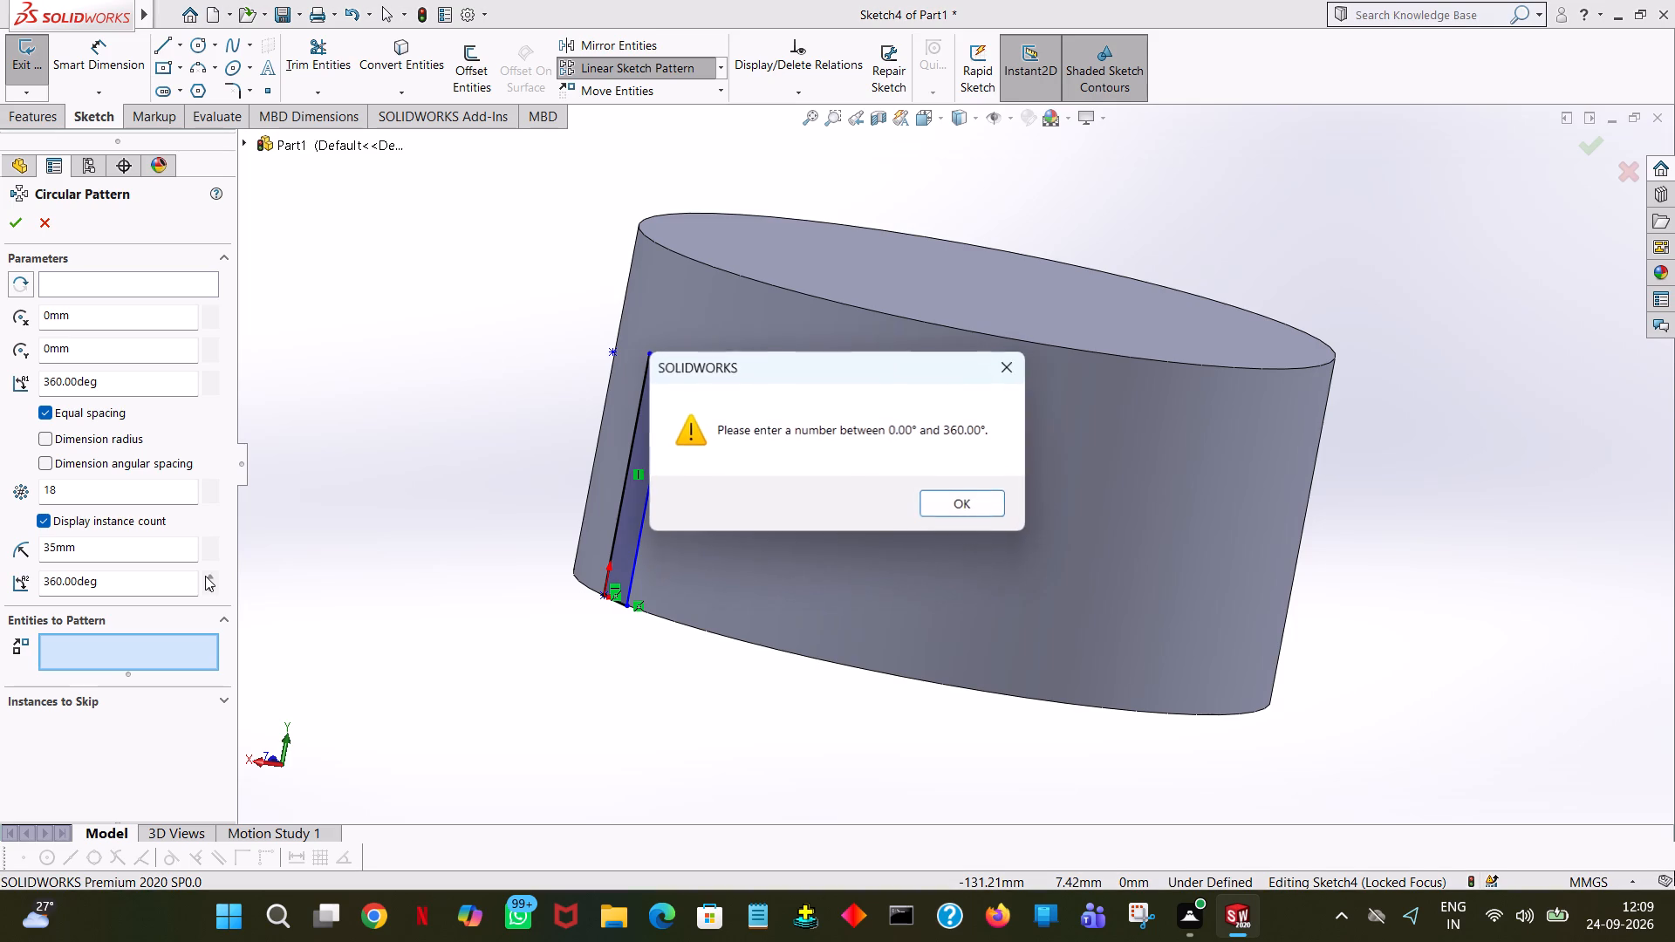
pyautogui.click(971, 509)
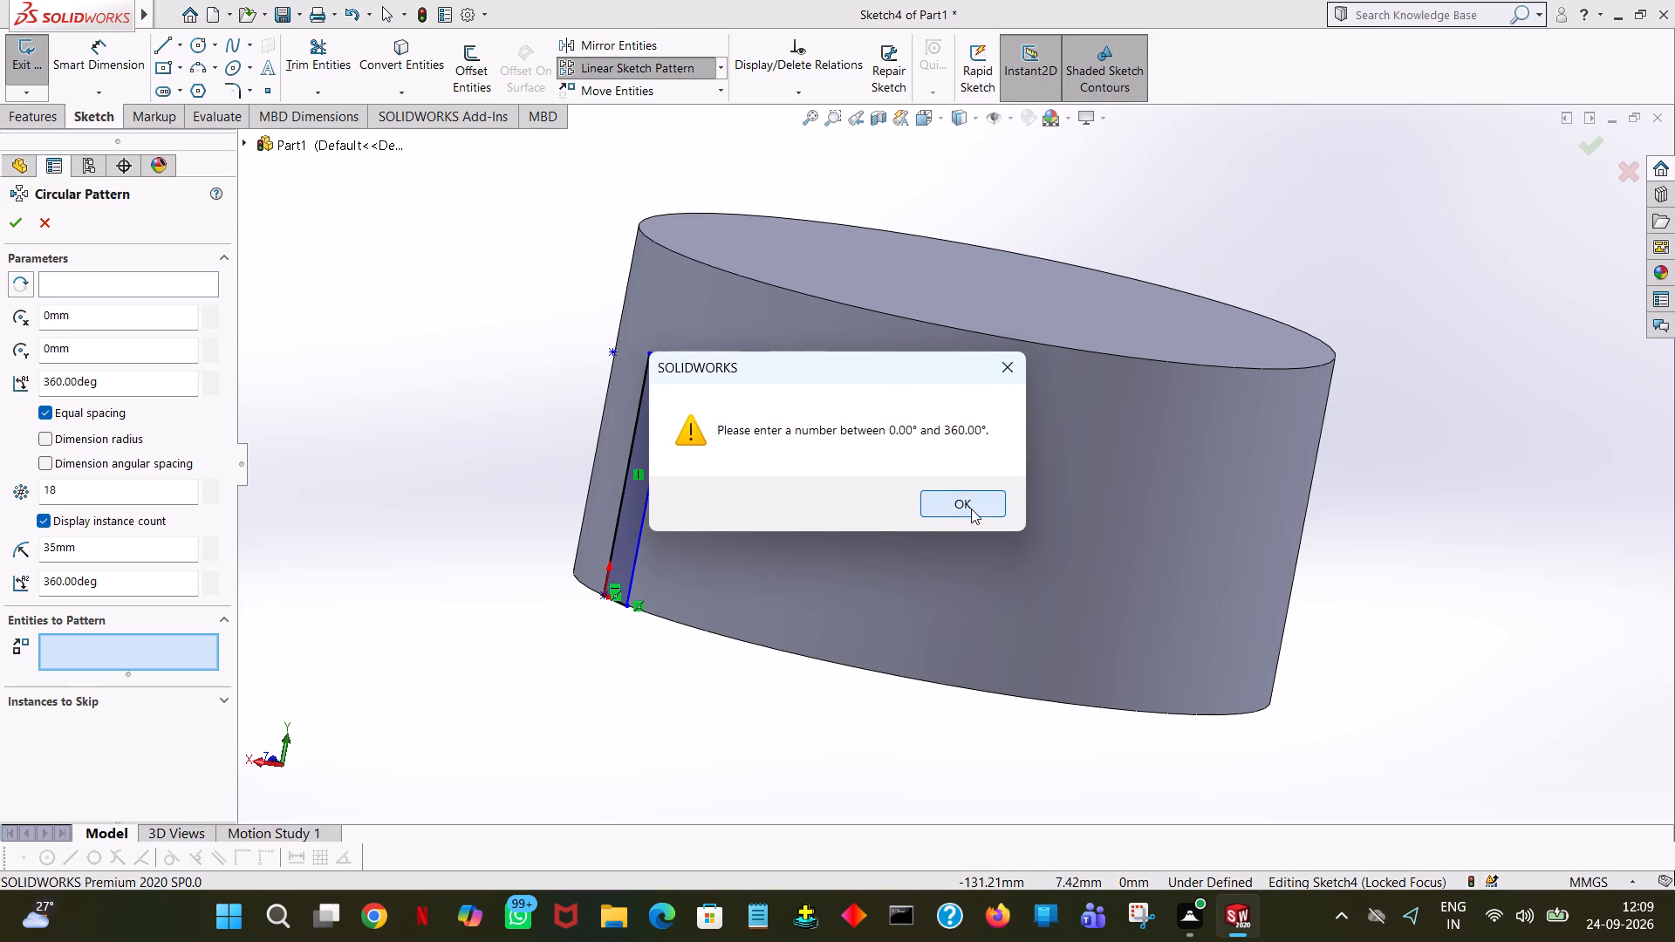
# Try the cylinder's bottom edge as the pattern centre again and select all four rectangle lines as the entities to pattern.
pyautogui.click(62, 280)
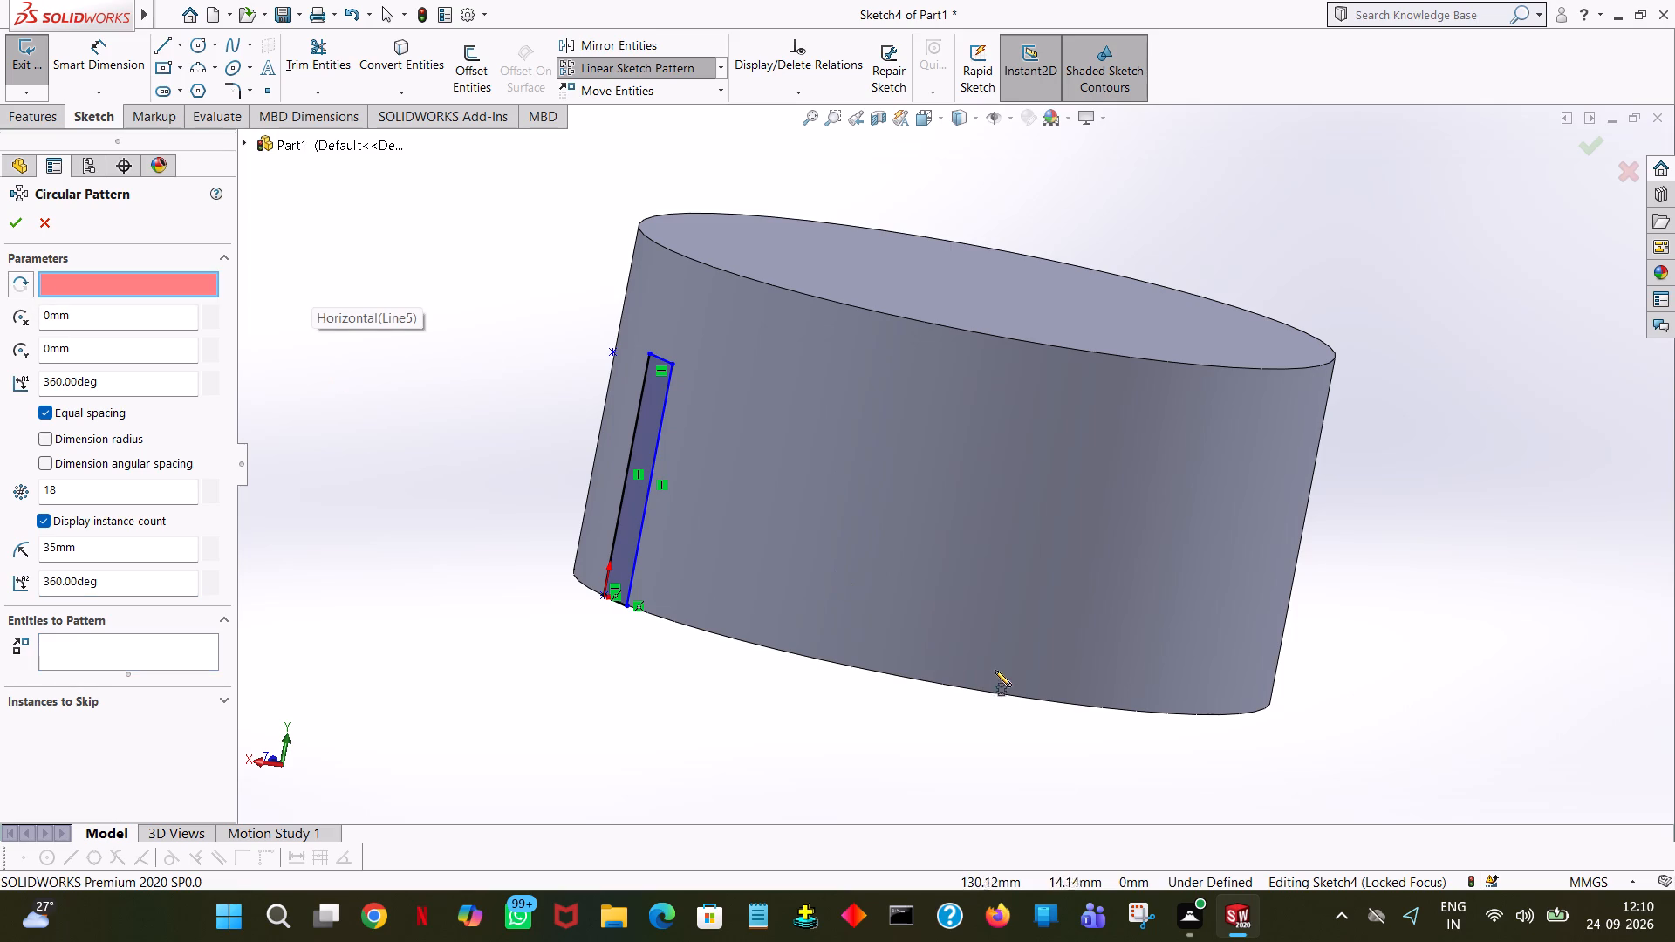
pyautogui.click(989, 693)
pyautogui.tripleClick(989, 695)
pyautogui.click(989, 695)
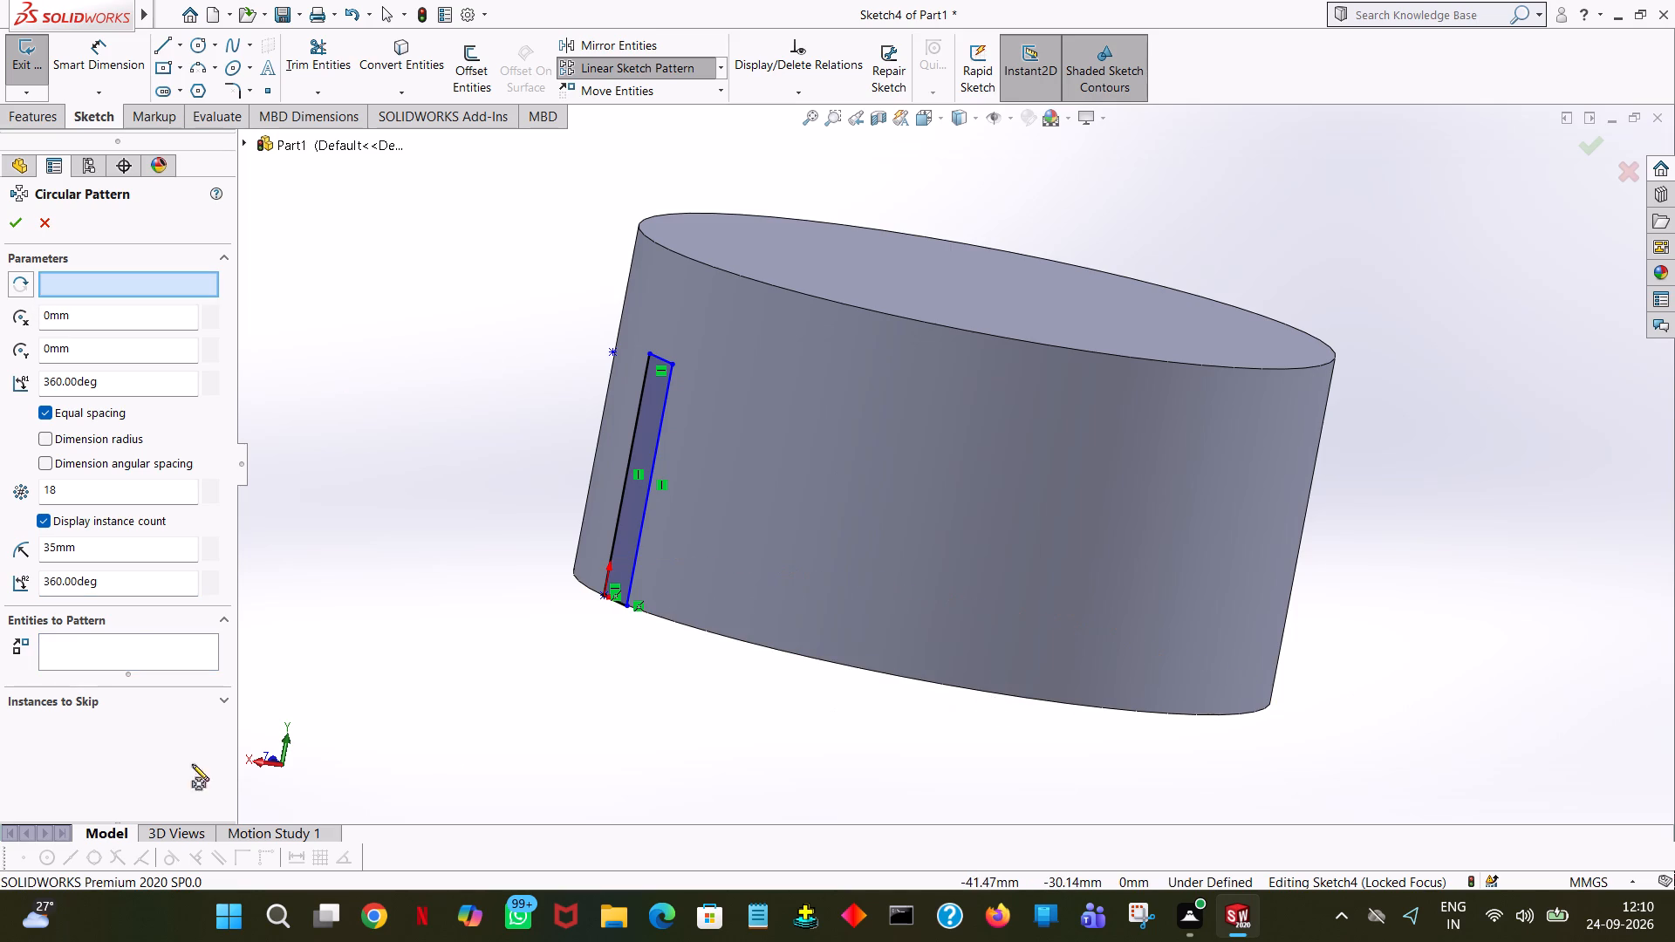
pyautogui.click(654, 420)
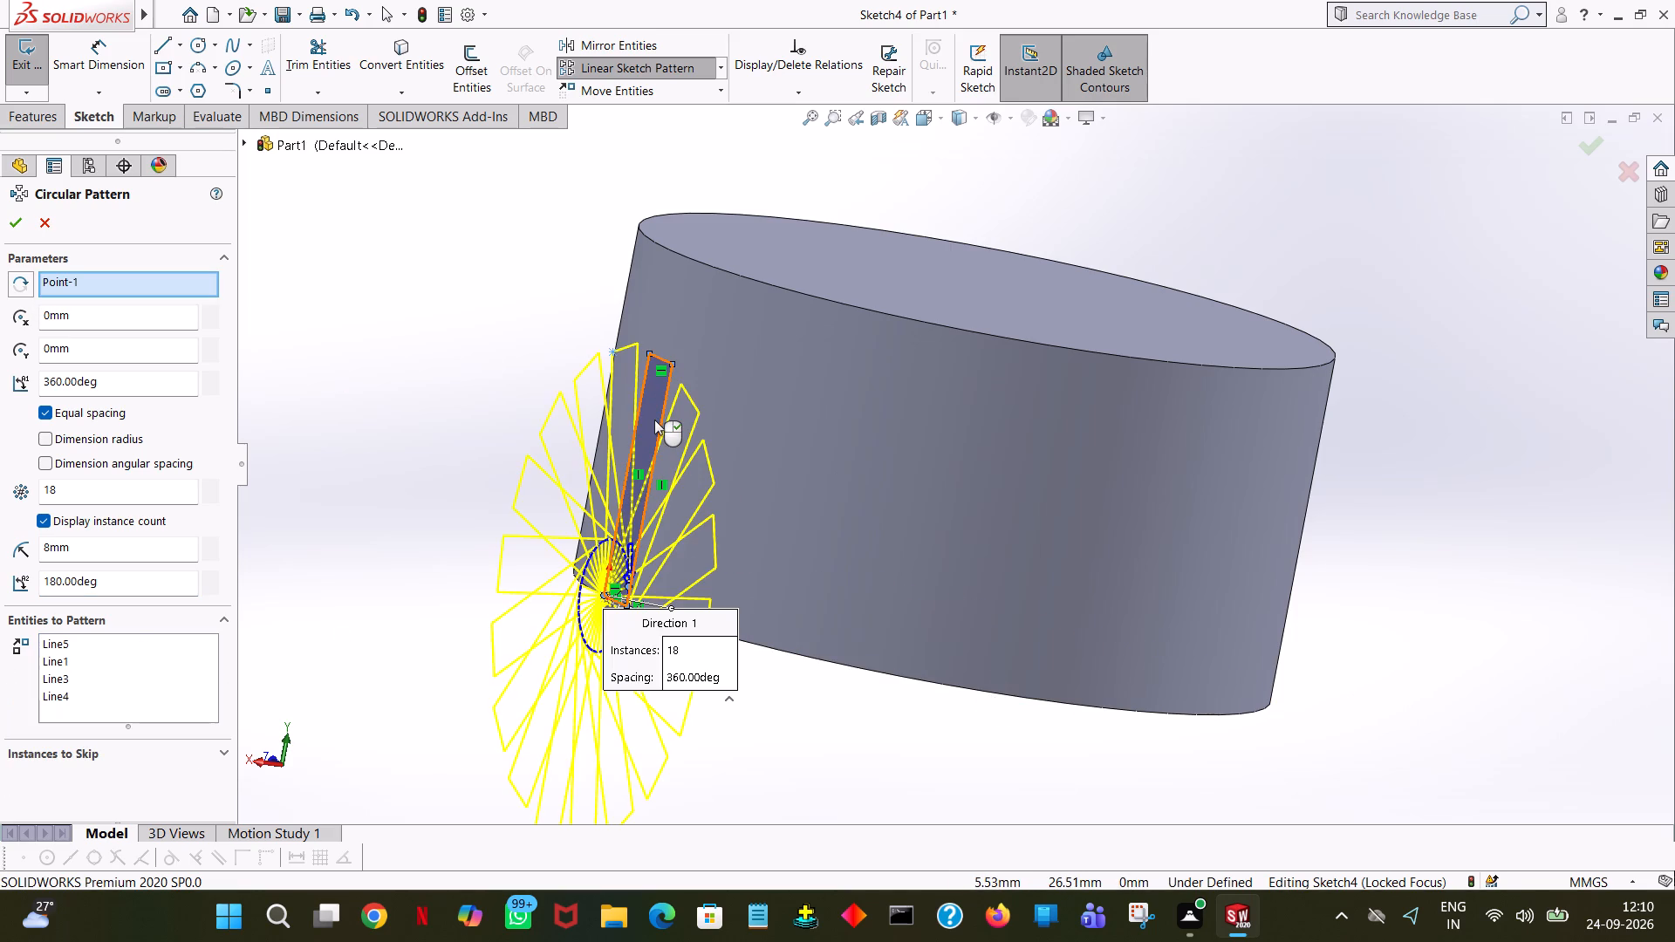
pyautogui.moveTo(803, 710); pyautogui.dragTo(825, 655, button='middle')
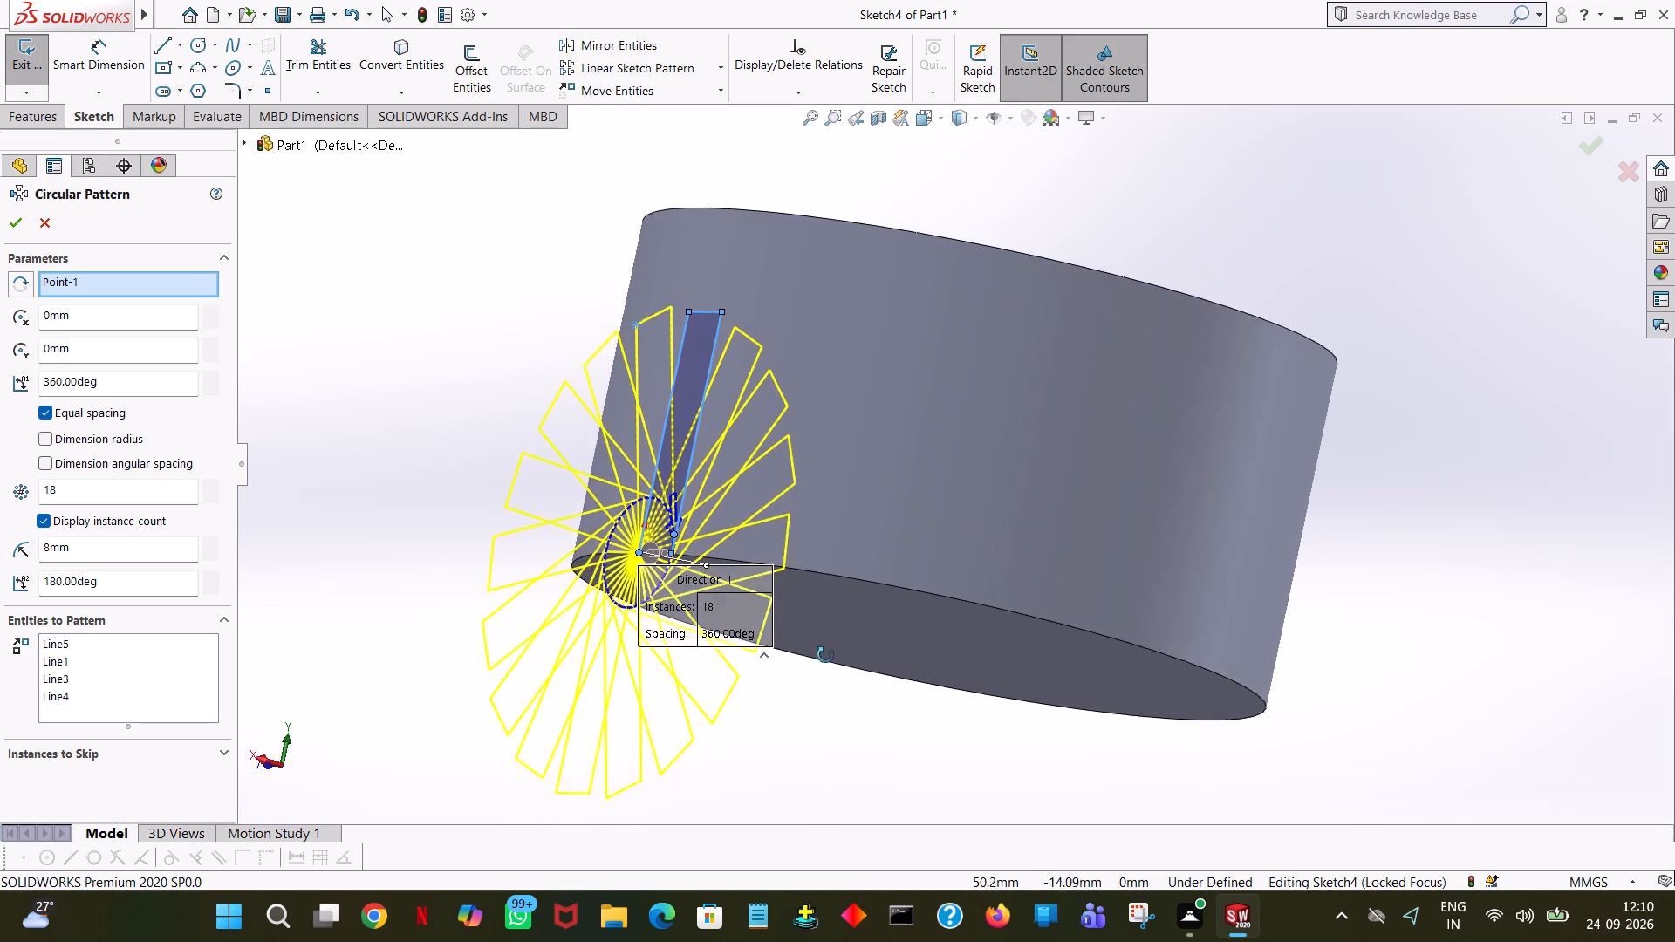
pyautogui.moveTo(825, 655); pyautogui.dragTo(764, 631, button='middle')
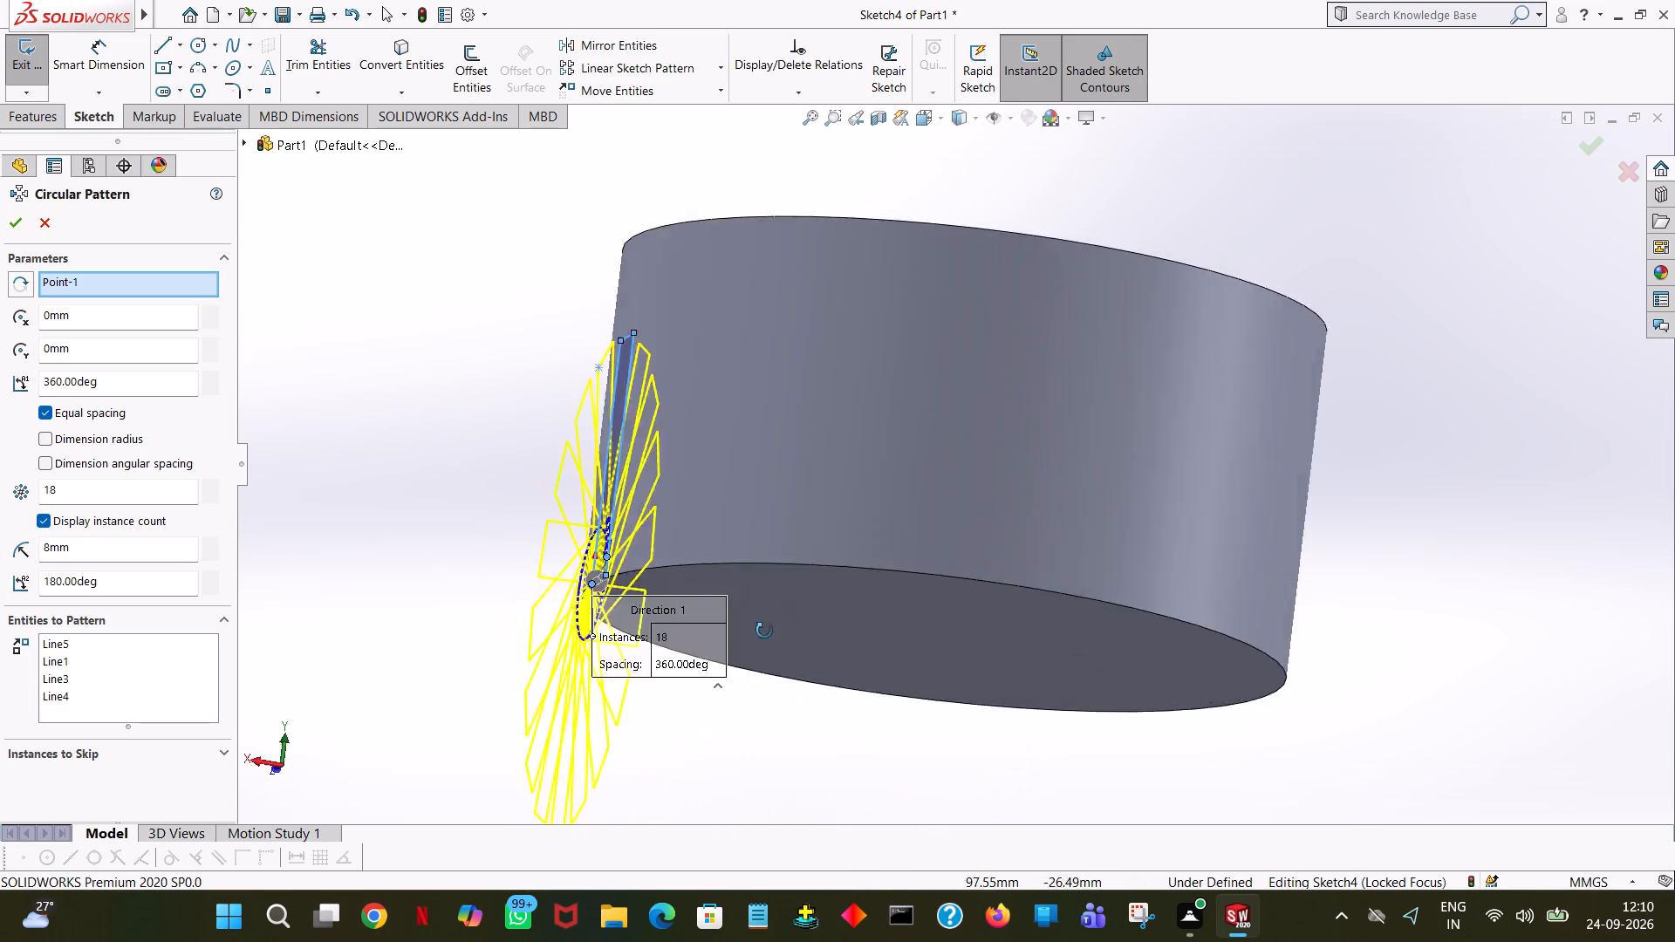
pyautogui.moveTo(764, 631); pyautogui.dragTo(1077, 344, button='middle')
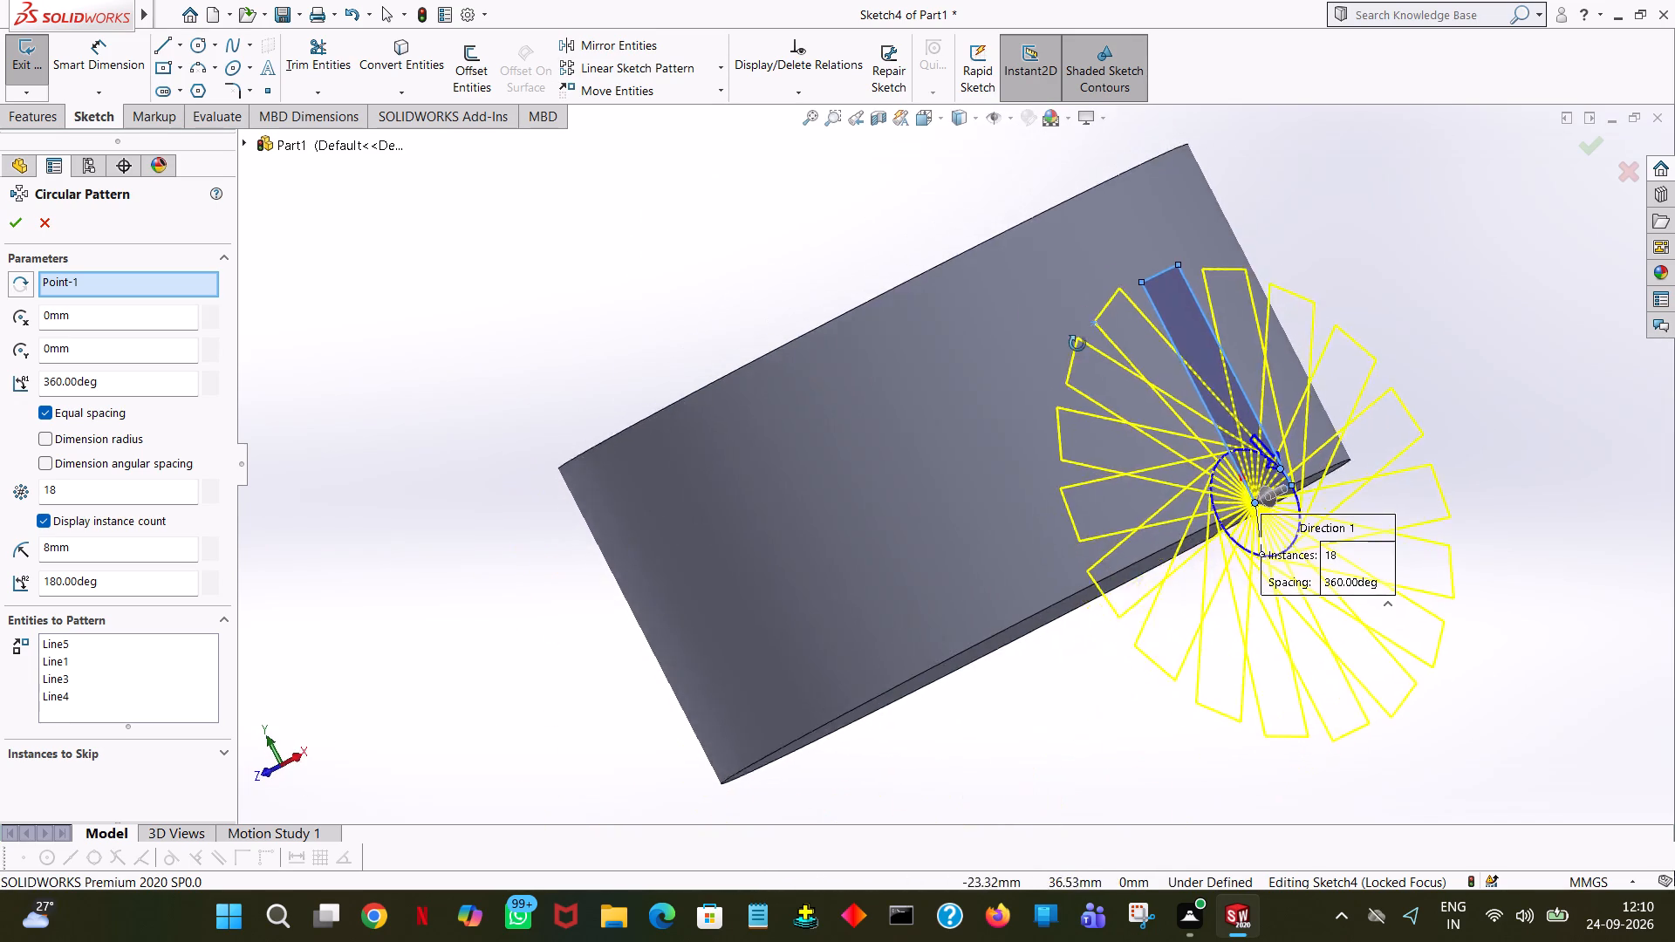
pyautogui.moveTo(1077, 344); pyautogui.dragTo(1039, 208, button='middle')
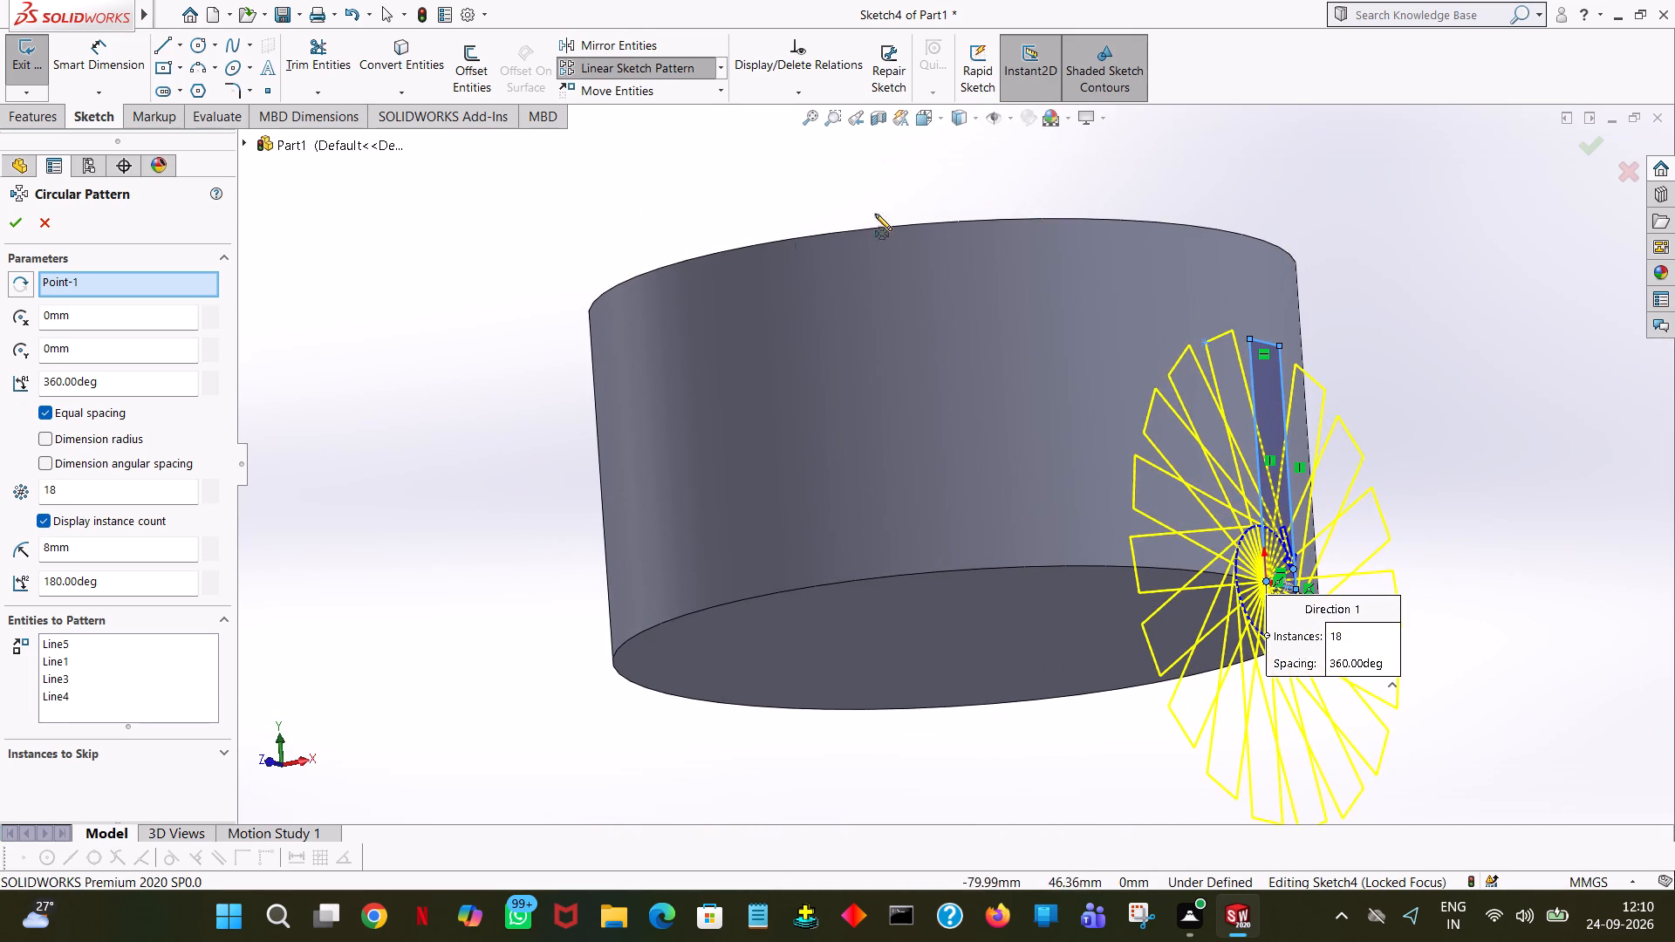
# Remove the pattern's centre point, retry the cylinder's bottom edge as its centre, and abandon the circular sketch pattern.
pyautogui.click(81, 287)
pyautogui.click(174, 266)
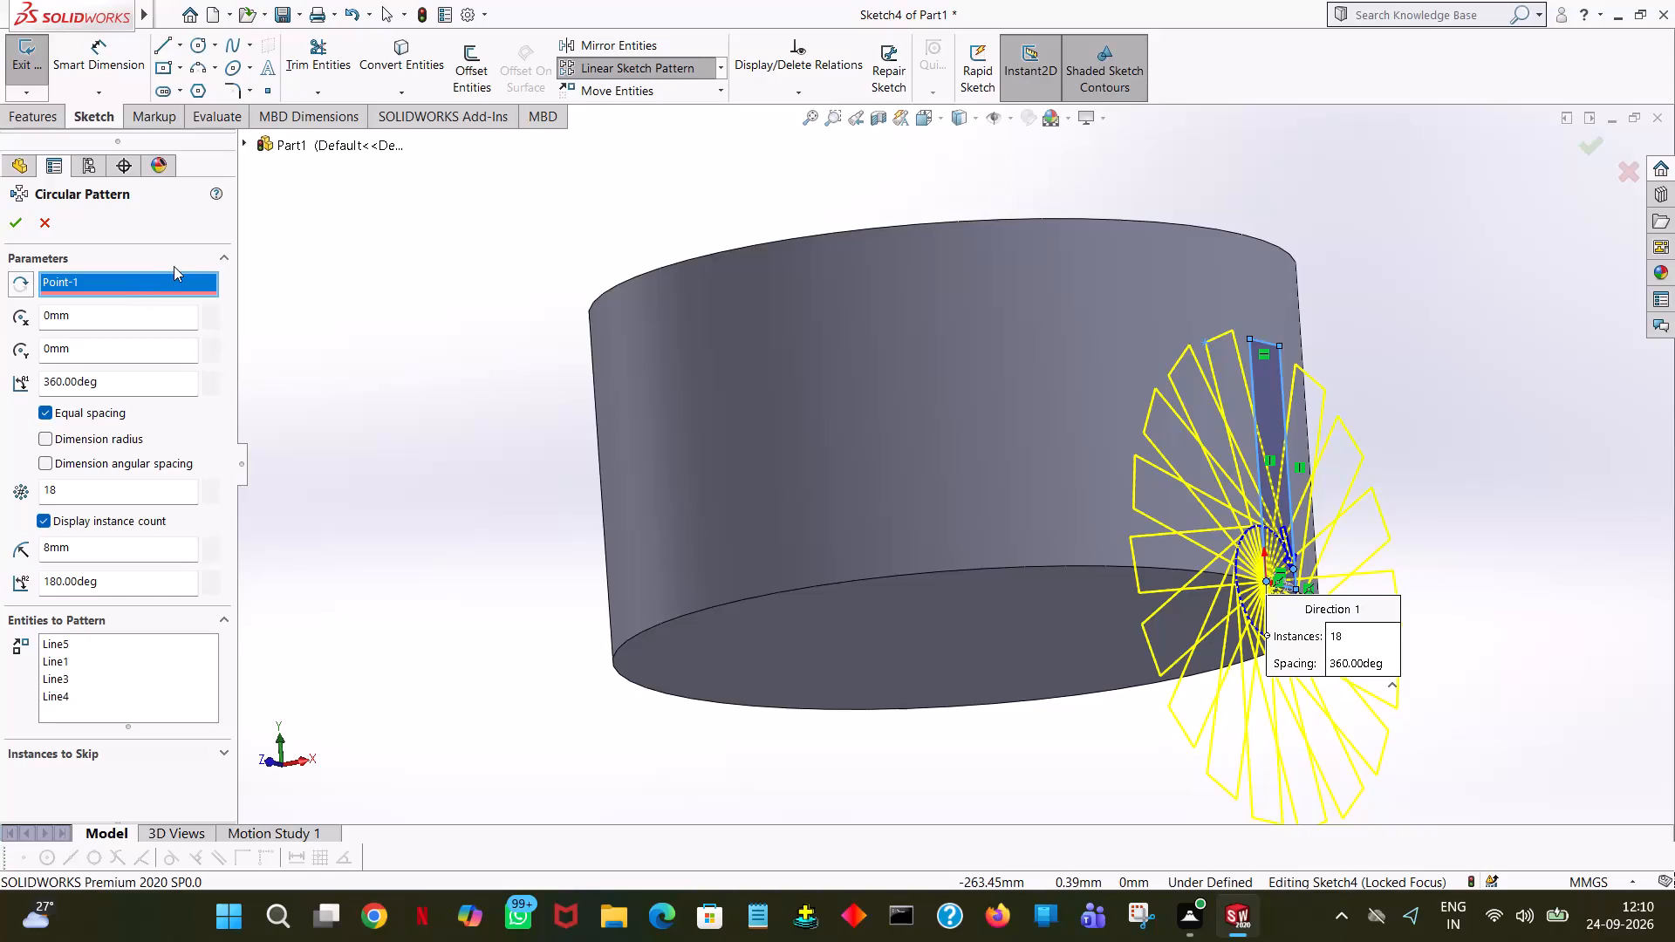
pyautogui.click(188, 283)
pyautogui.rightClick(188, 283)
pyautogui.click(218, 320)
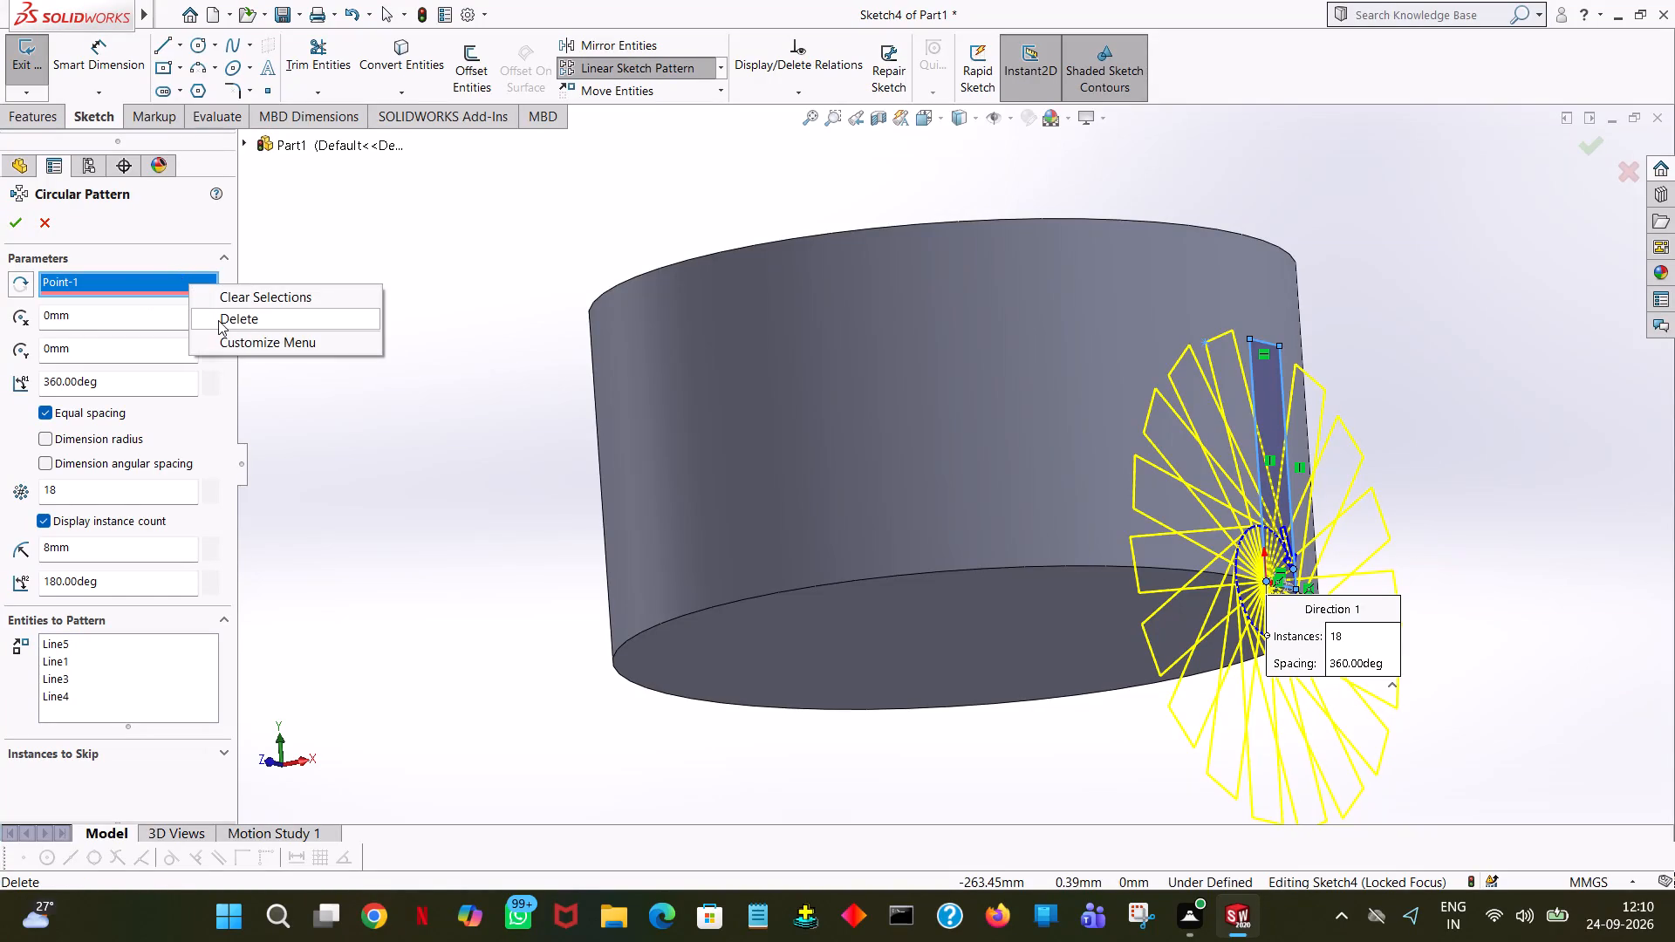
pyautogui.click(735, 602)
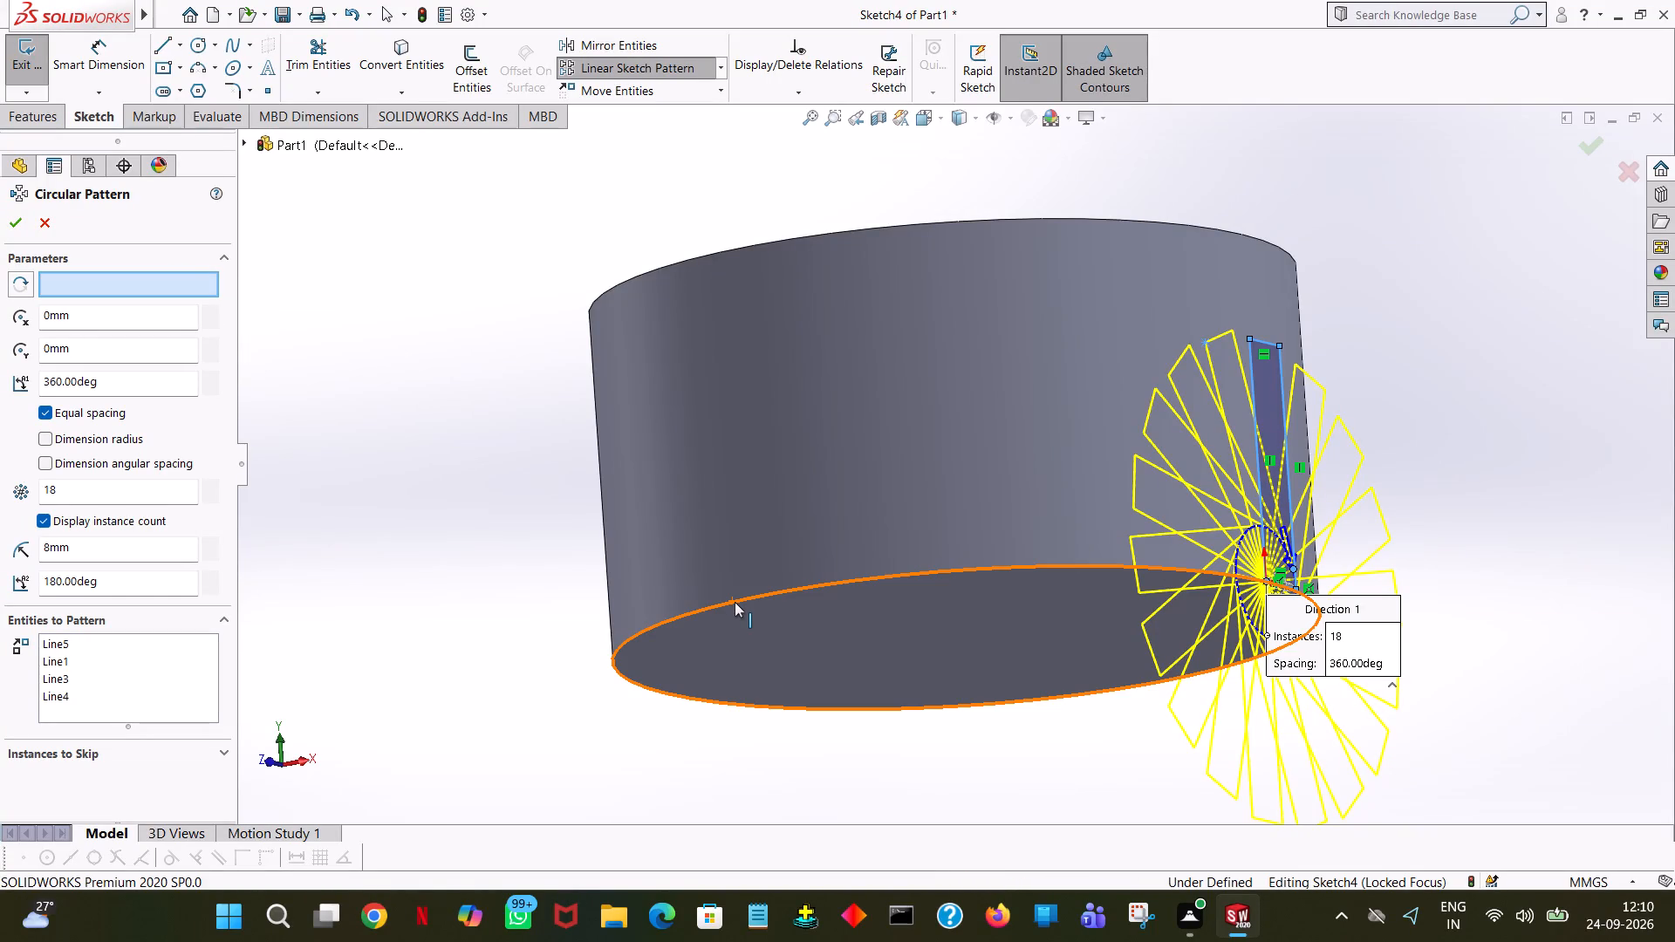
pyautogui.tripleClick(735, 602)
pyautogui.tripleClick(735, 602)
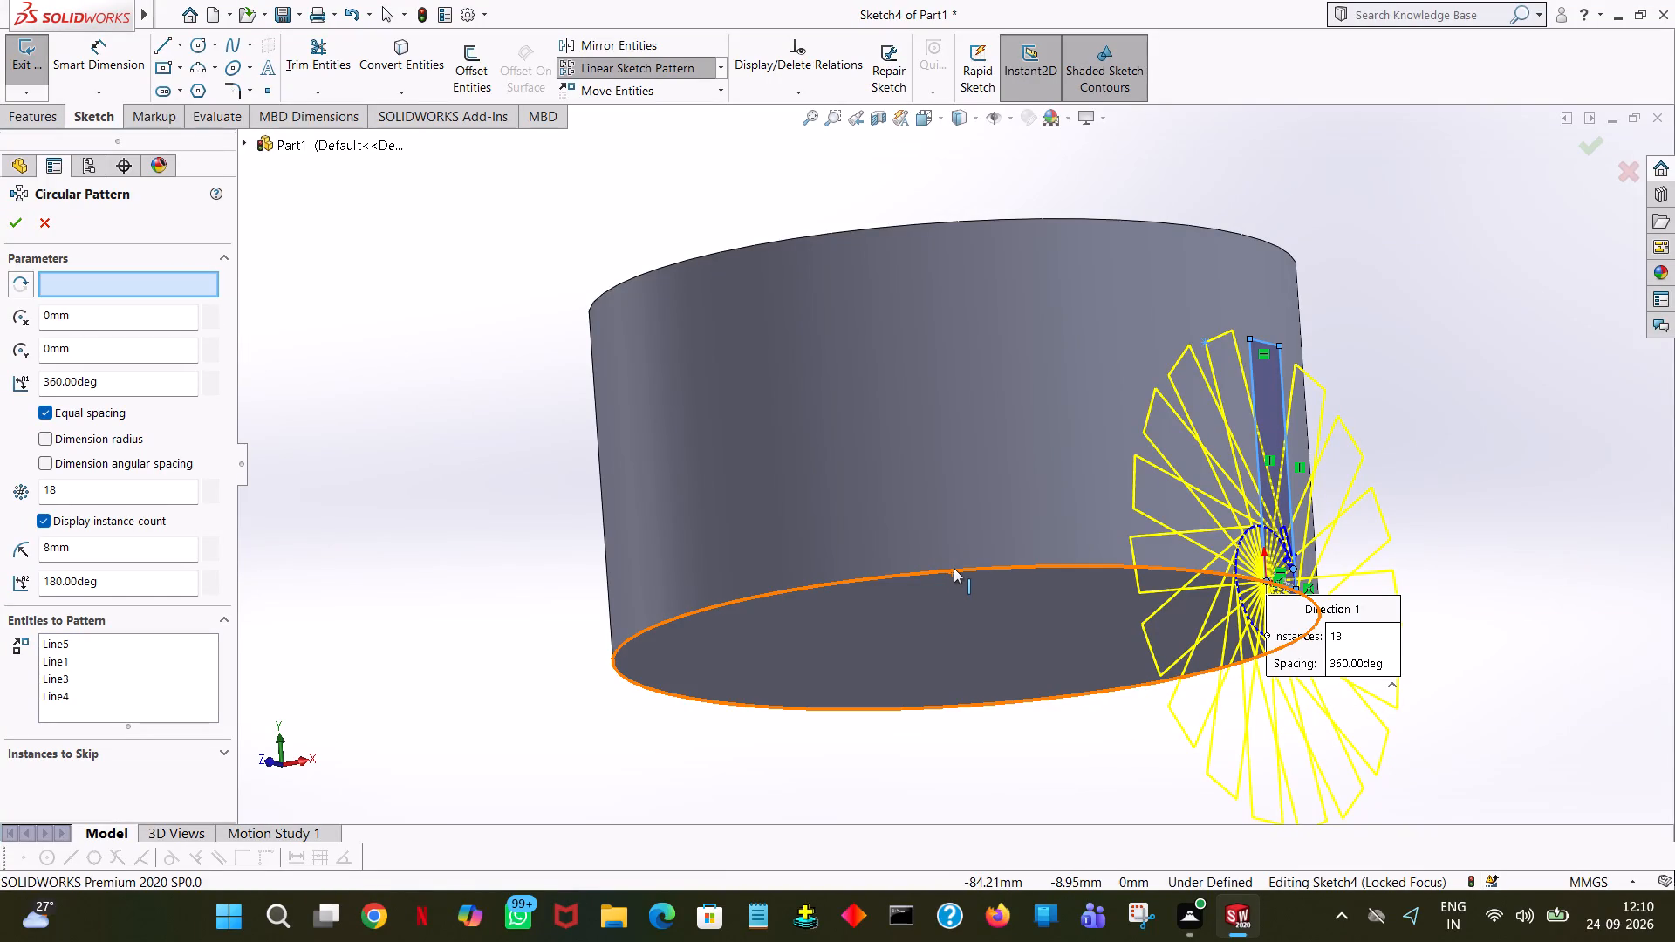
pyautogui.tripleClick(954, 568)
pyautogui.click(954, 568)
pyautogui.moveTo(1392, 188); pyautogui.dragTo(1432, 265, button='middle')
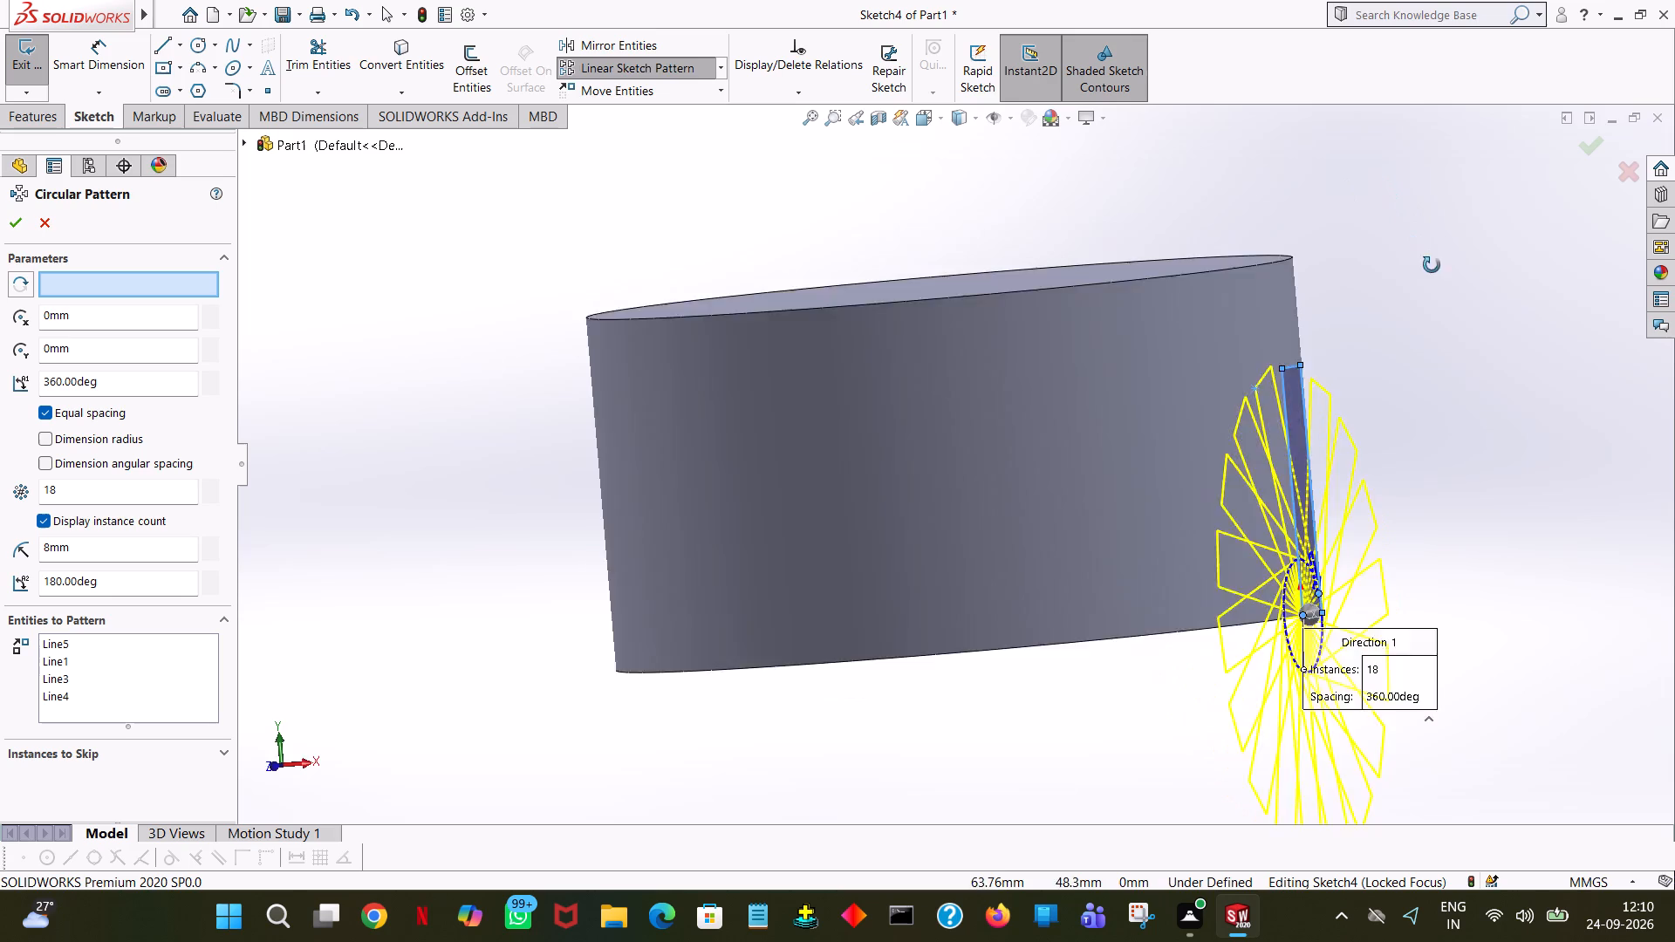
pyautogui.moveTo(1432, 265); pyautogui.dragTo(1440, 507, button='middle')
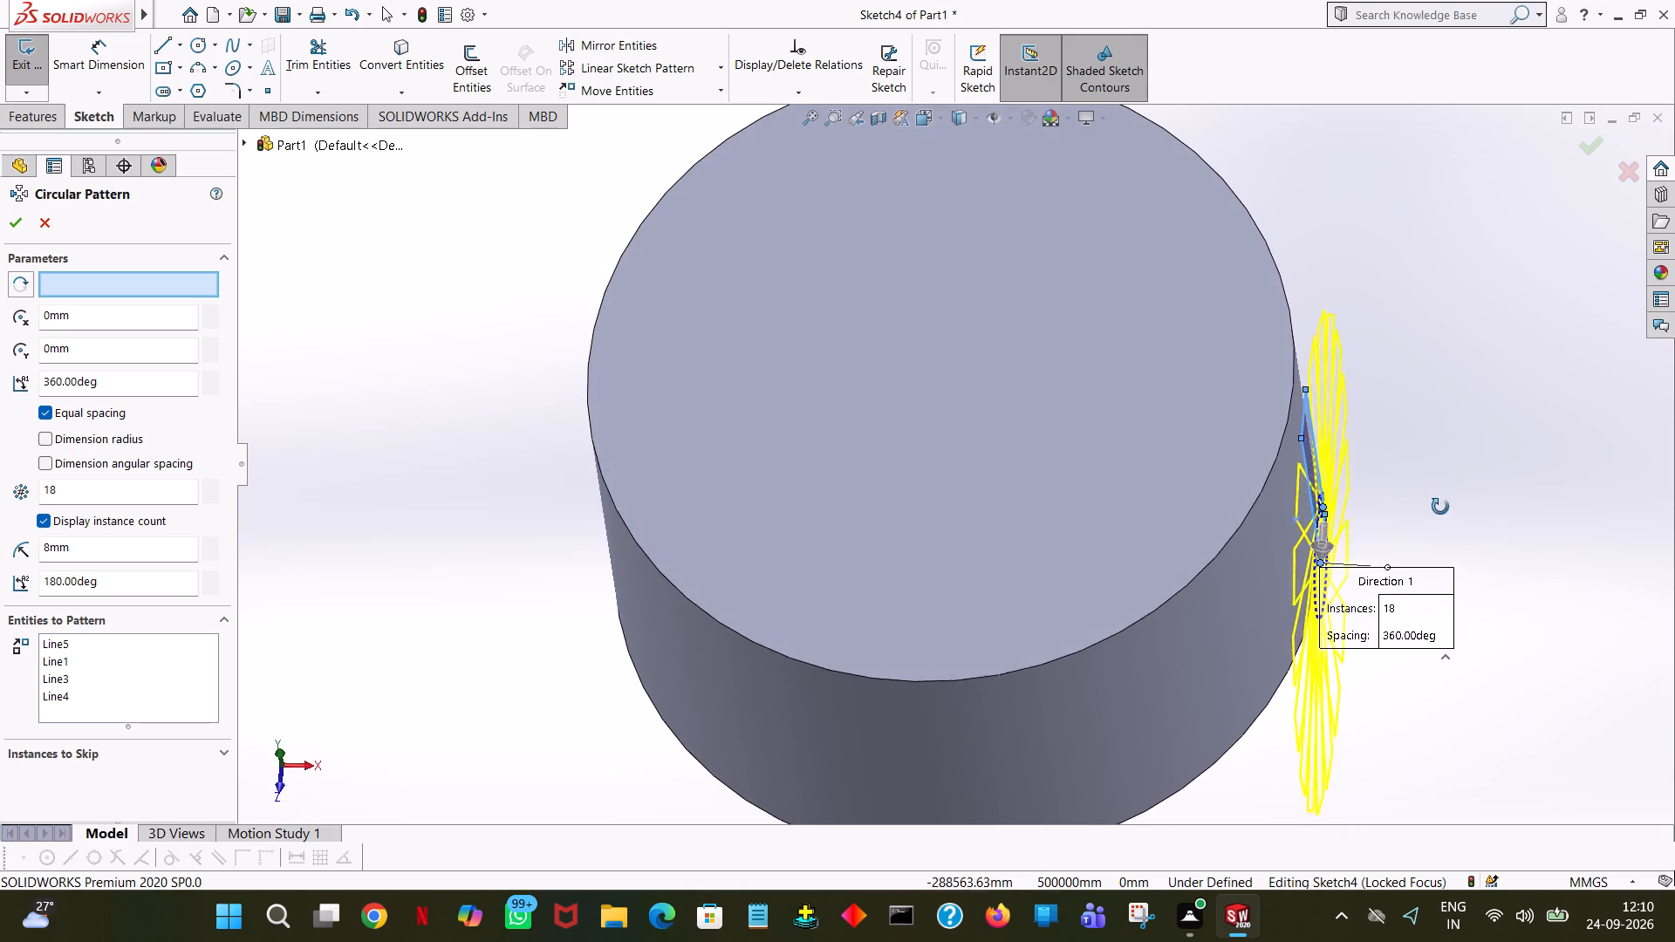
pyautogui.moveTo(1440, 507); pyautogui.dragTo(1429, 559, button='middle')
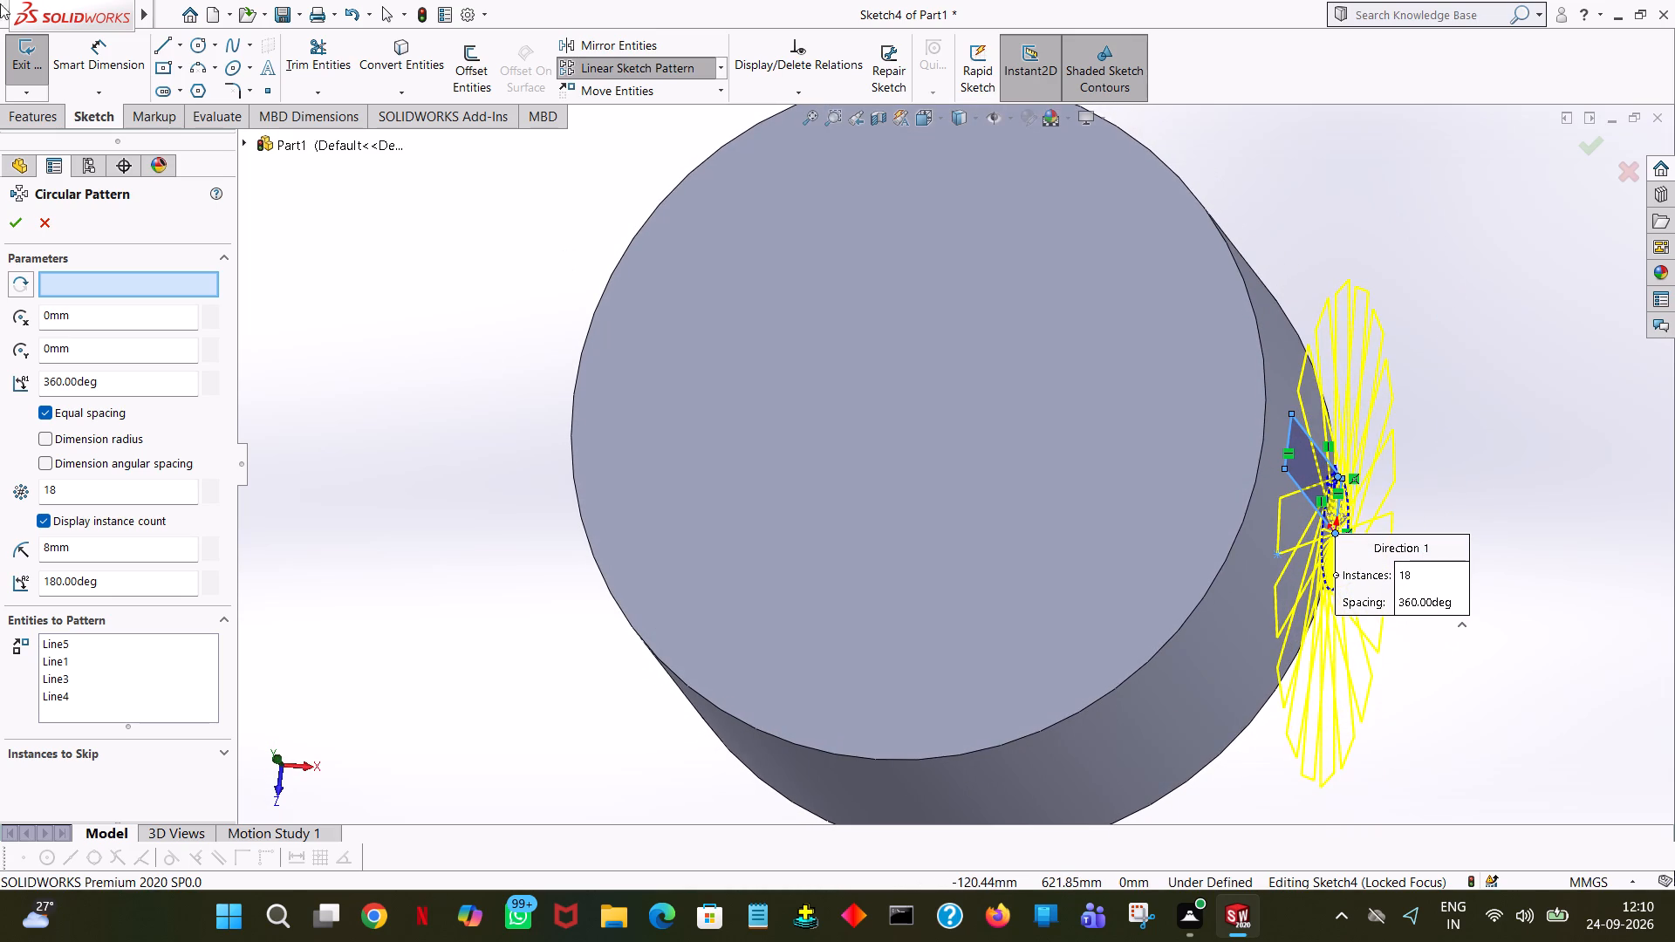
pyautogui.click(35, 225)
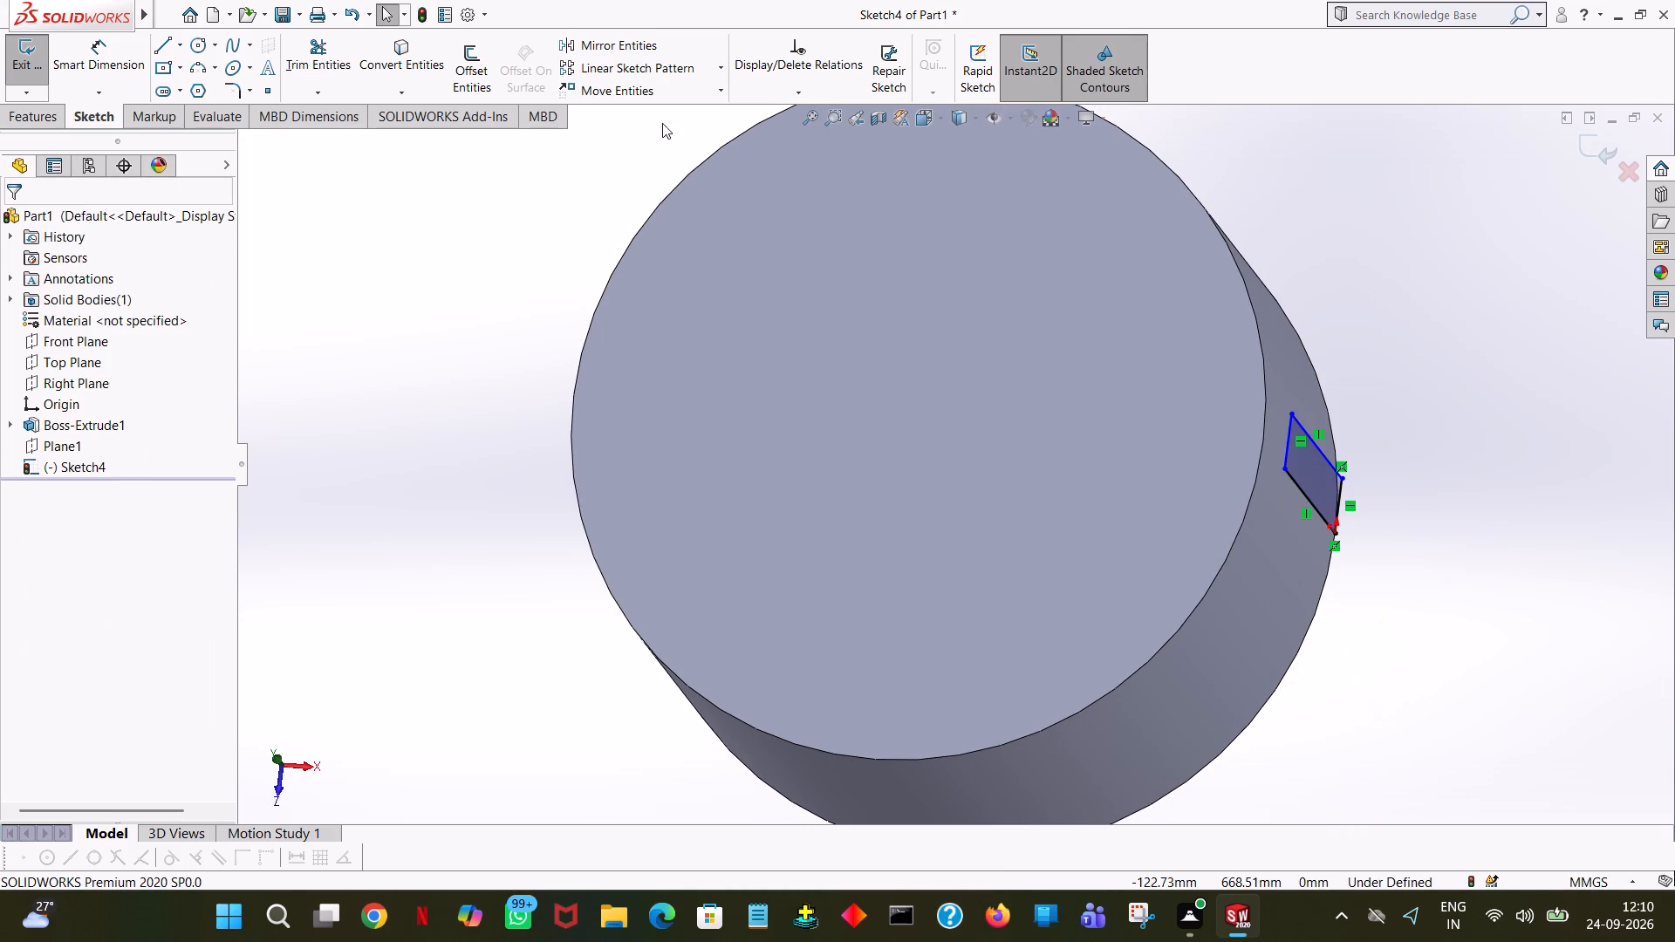
# Cut-extrude the 8 by 35 mm rectangle sketch into the cylinder with a blind depth of 8 mm.
pyautogui.click(29, 118)
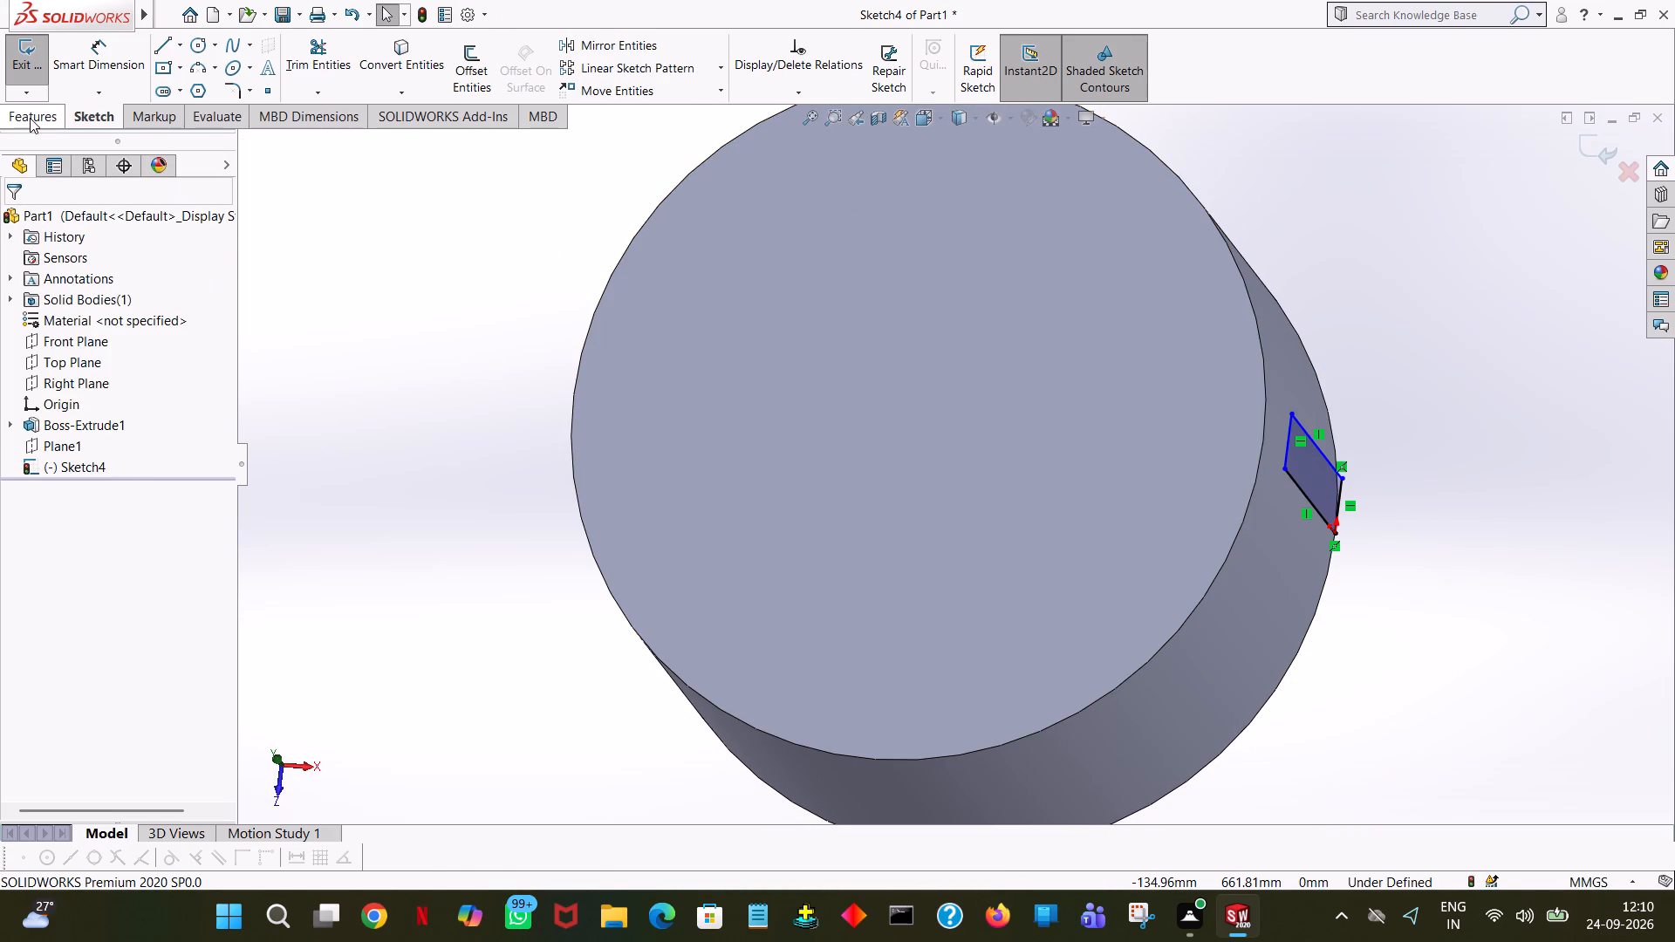
pyautogui.click(270, 69)
pyautogui.click(294, 68)
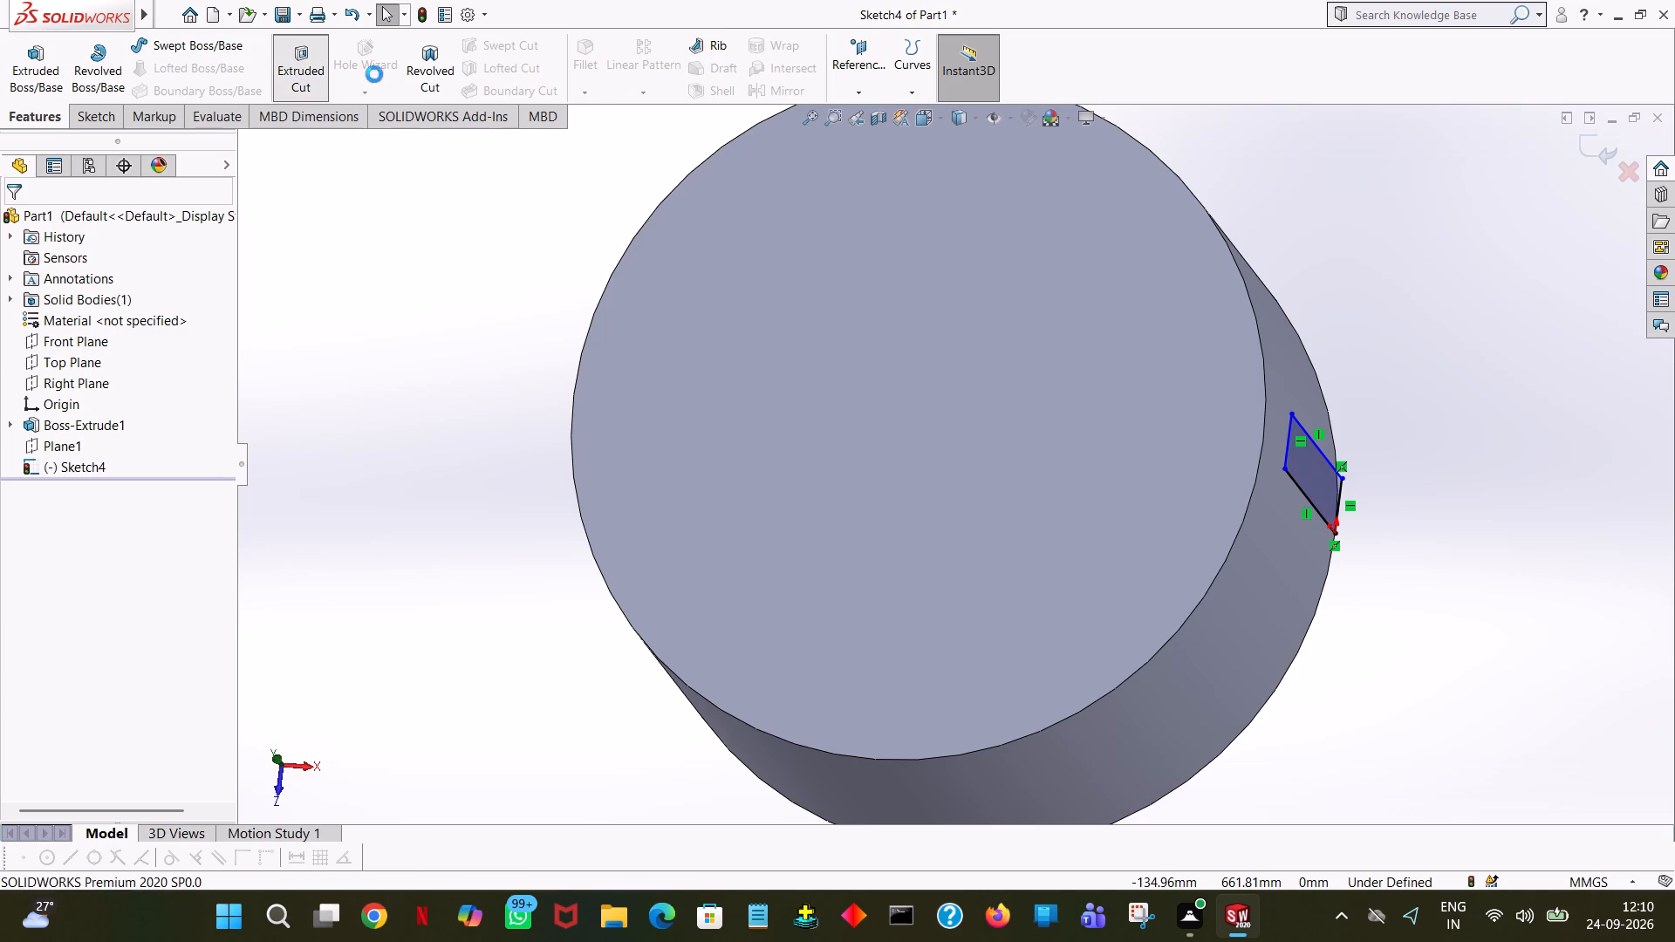
pyautogui.moveTo(1414, 297); pyautogui.dragTo(1252, 679, button='middle')
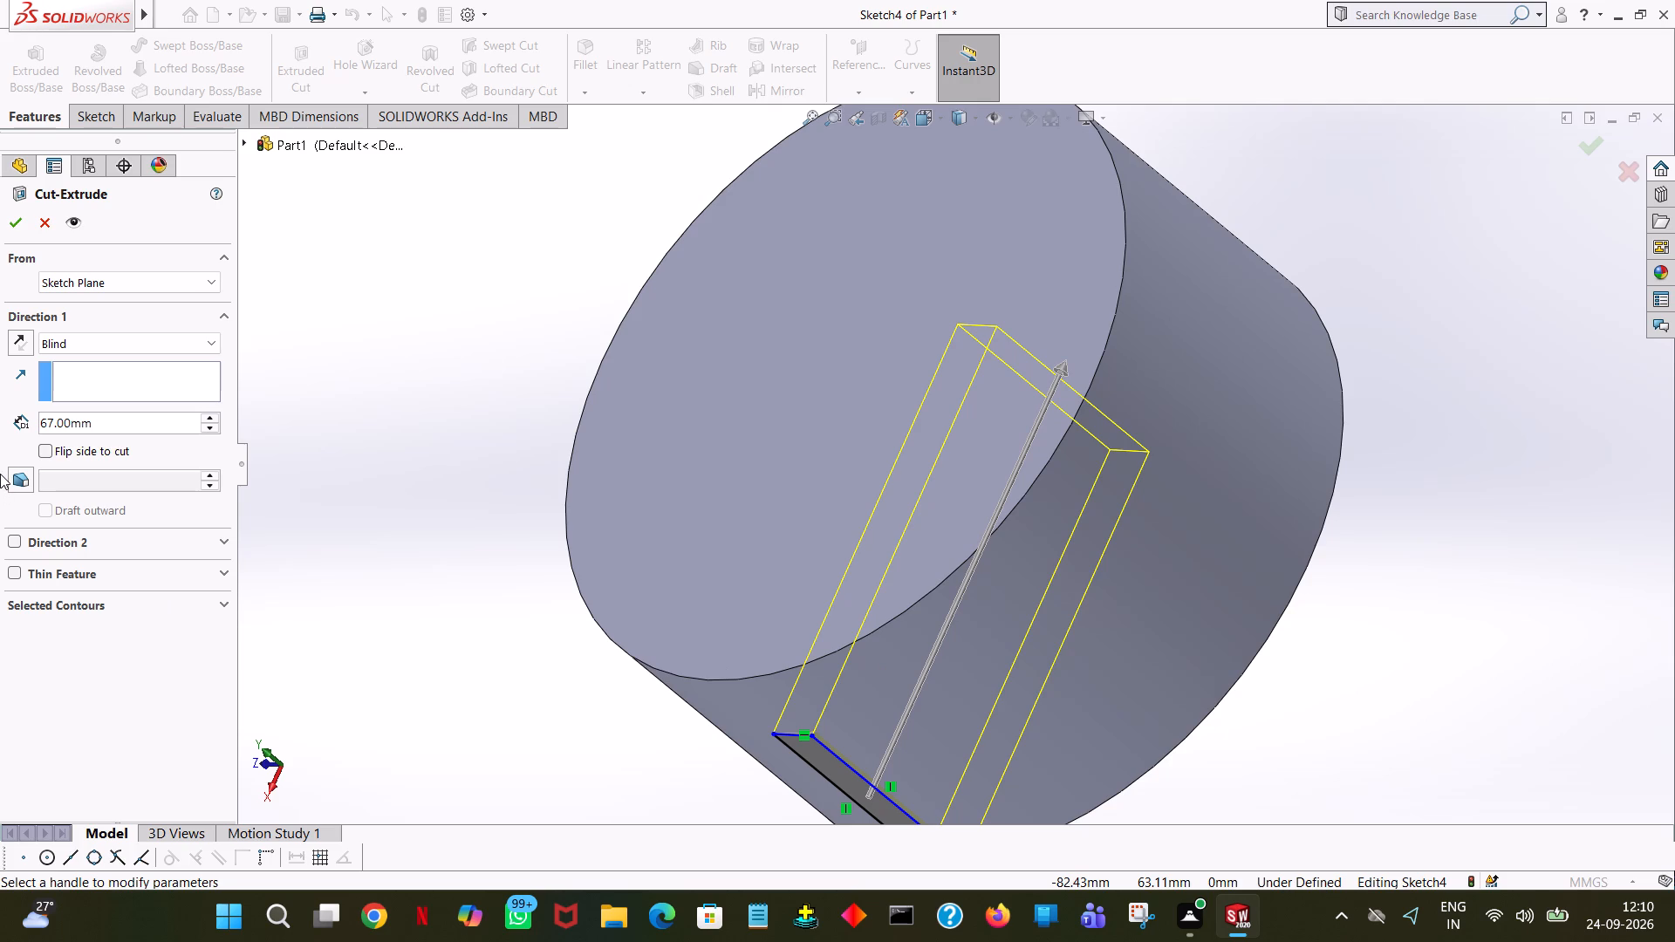
pyautogui.doubleClick(130, 426)
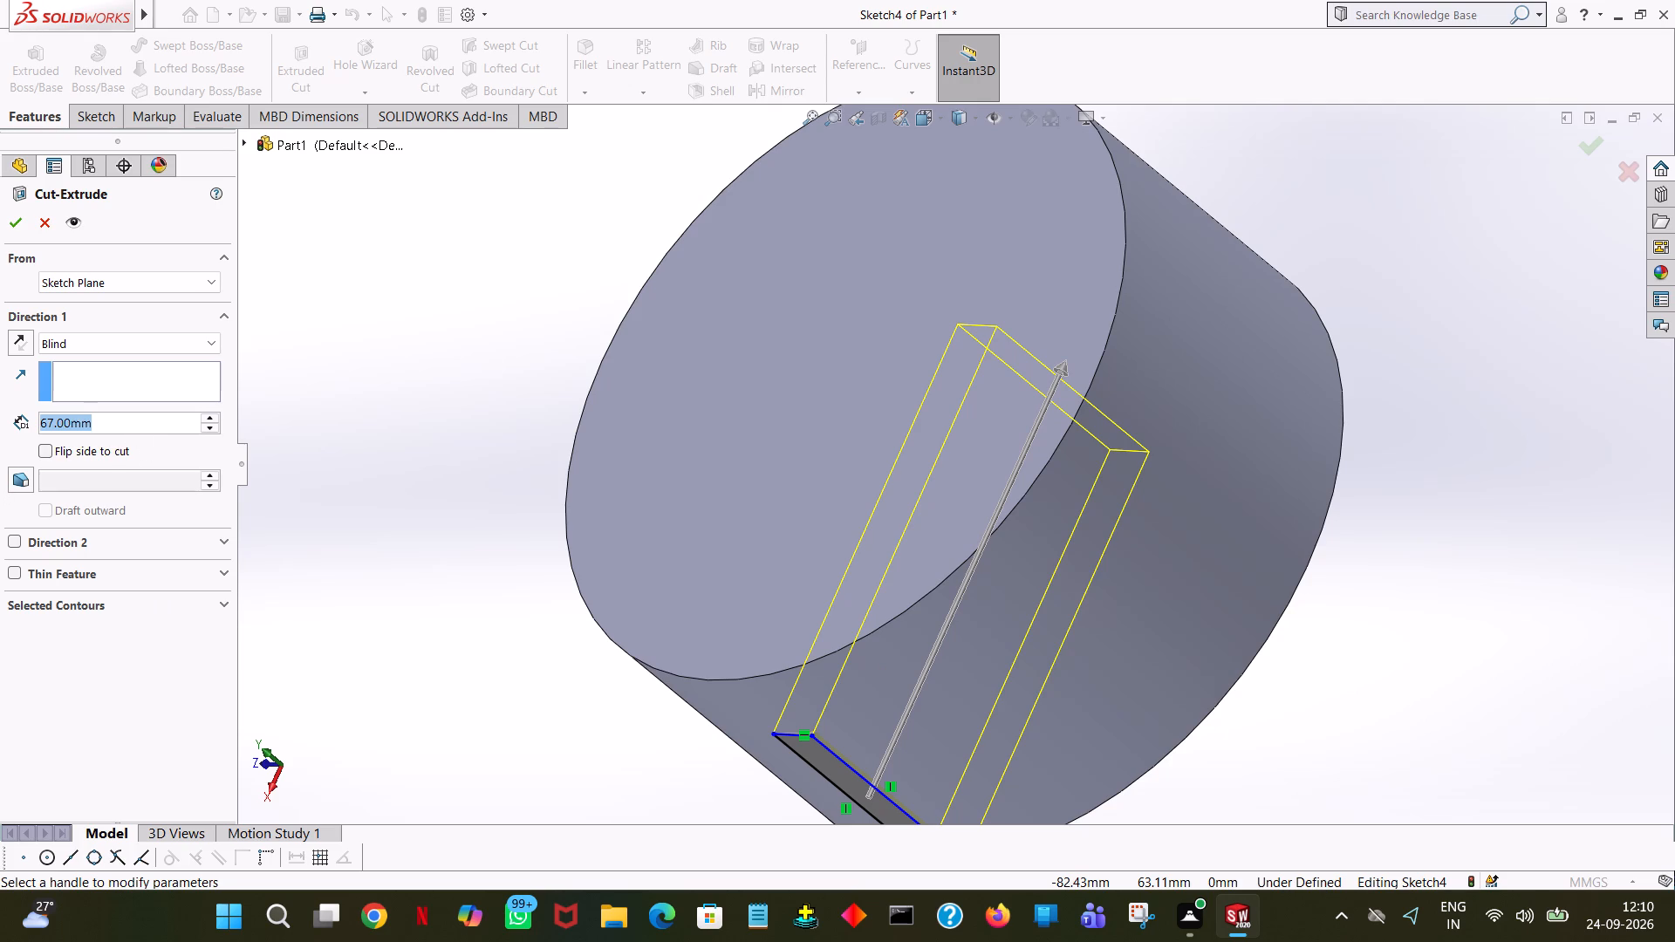
pyautogui.press('8')
pyautogui.press('Return')
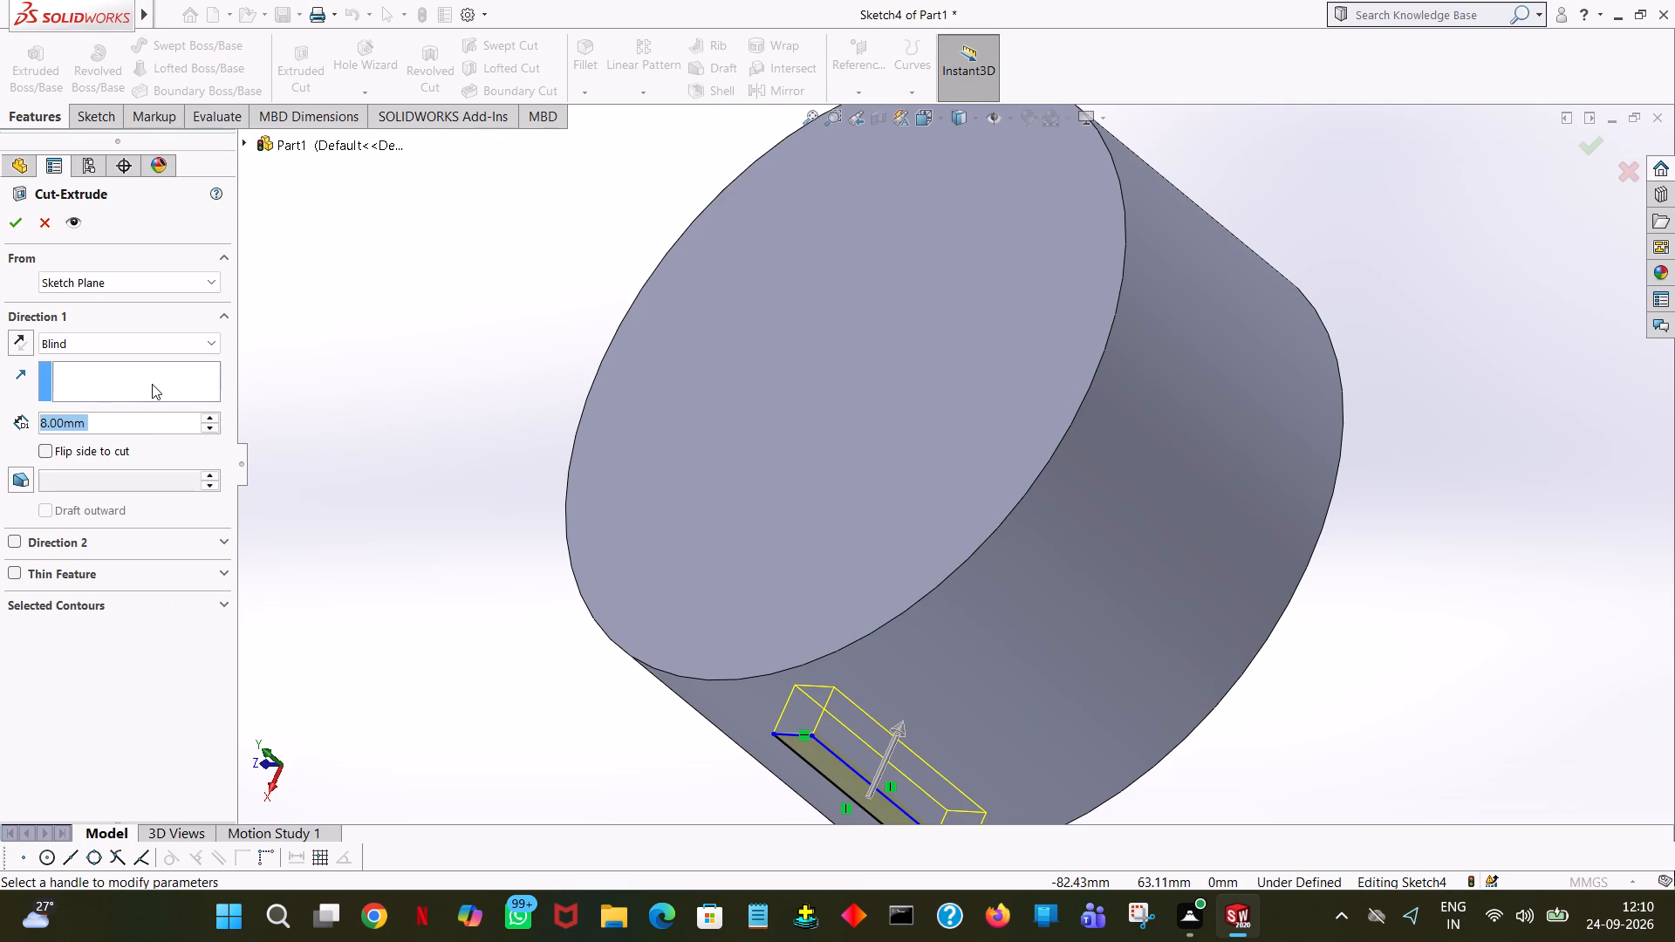
pyautogui.click(8, 216)
# Start a circular feature pattern with the cylinder's bottom circular edge as its direction reference.
pyautogui.moveTo(234, 361); pyautogui.dragTo(303, 246, button='middle')
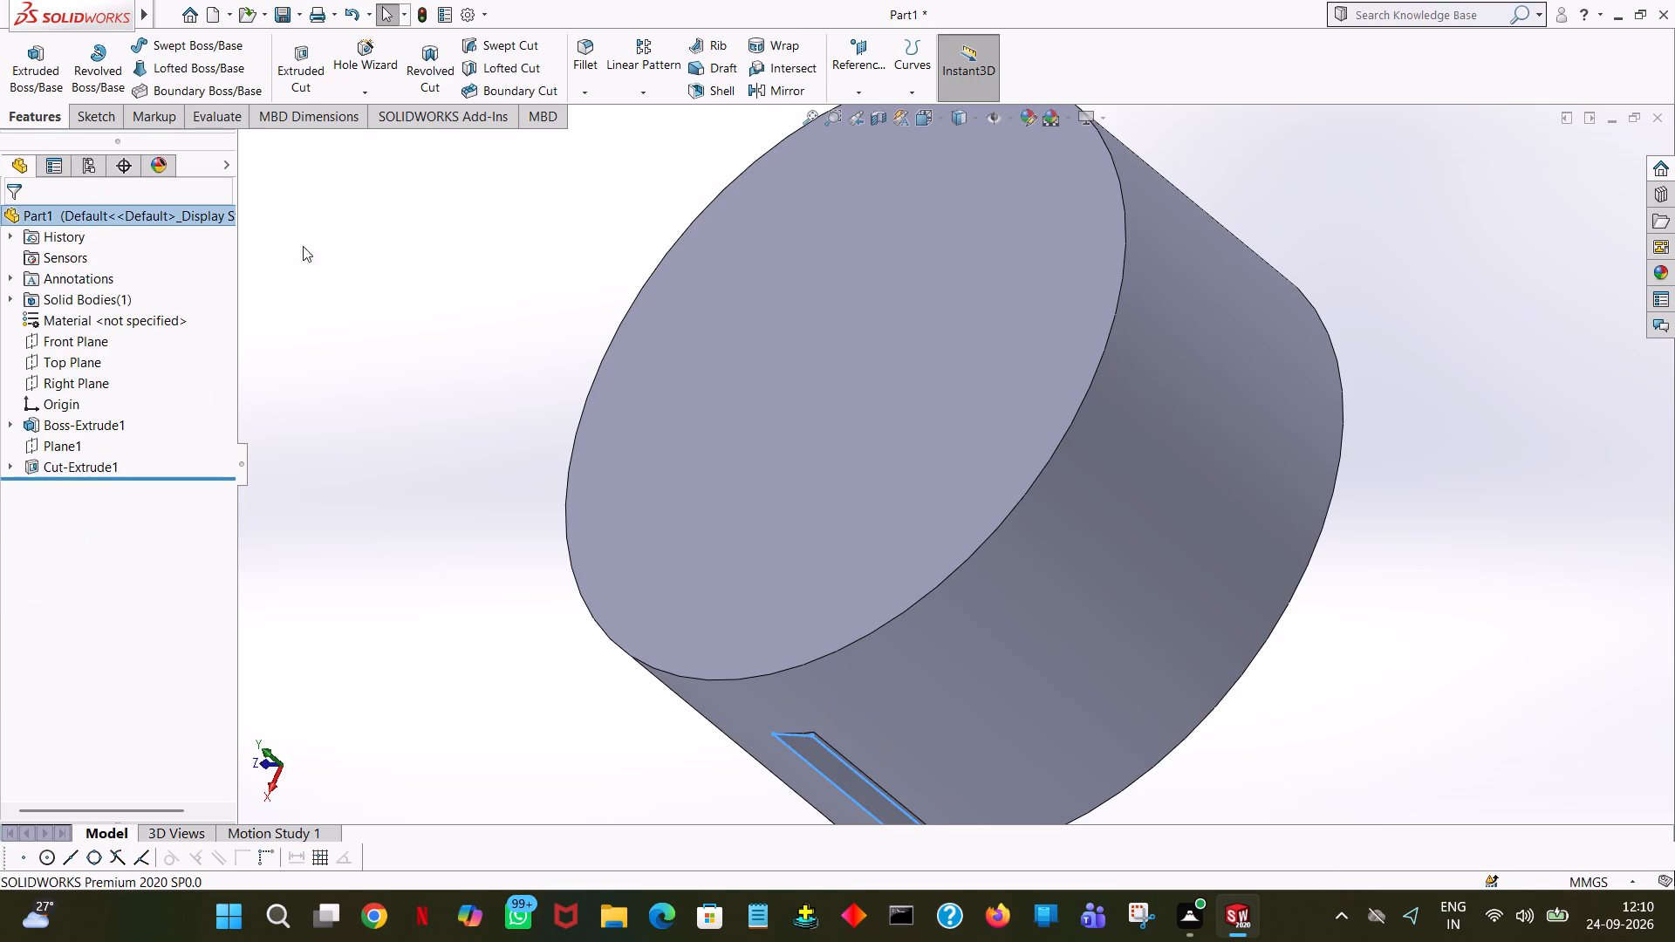
pyautogui.moveTo(303, 246); pyautogui.dragTo(356, 168, button='middle')
pyautogui.moveTo(508, 560); pyautogui.dragTo(572, 297, button='middle')
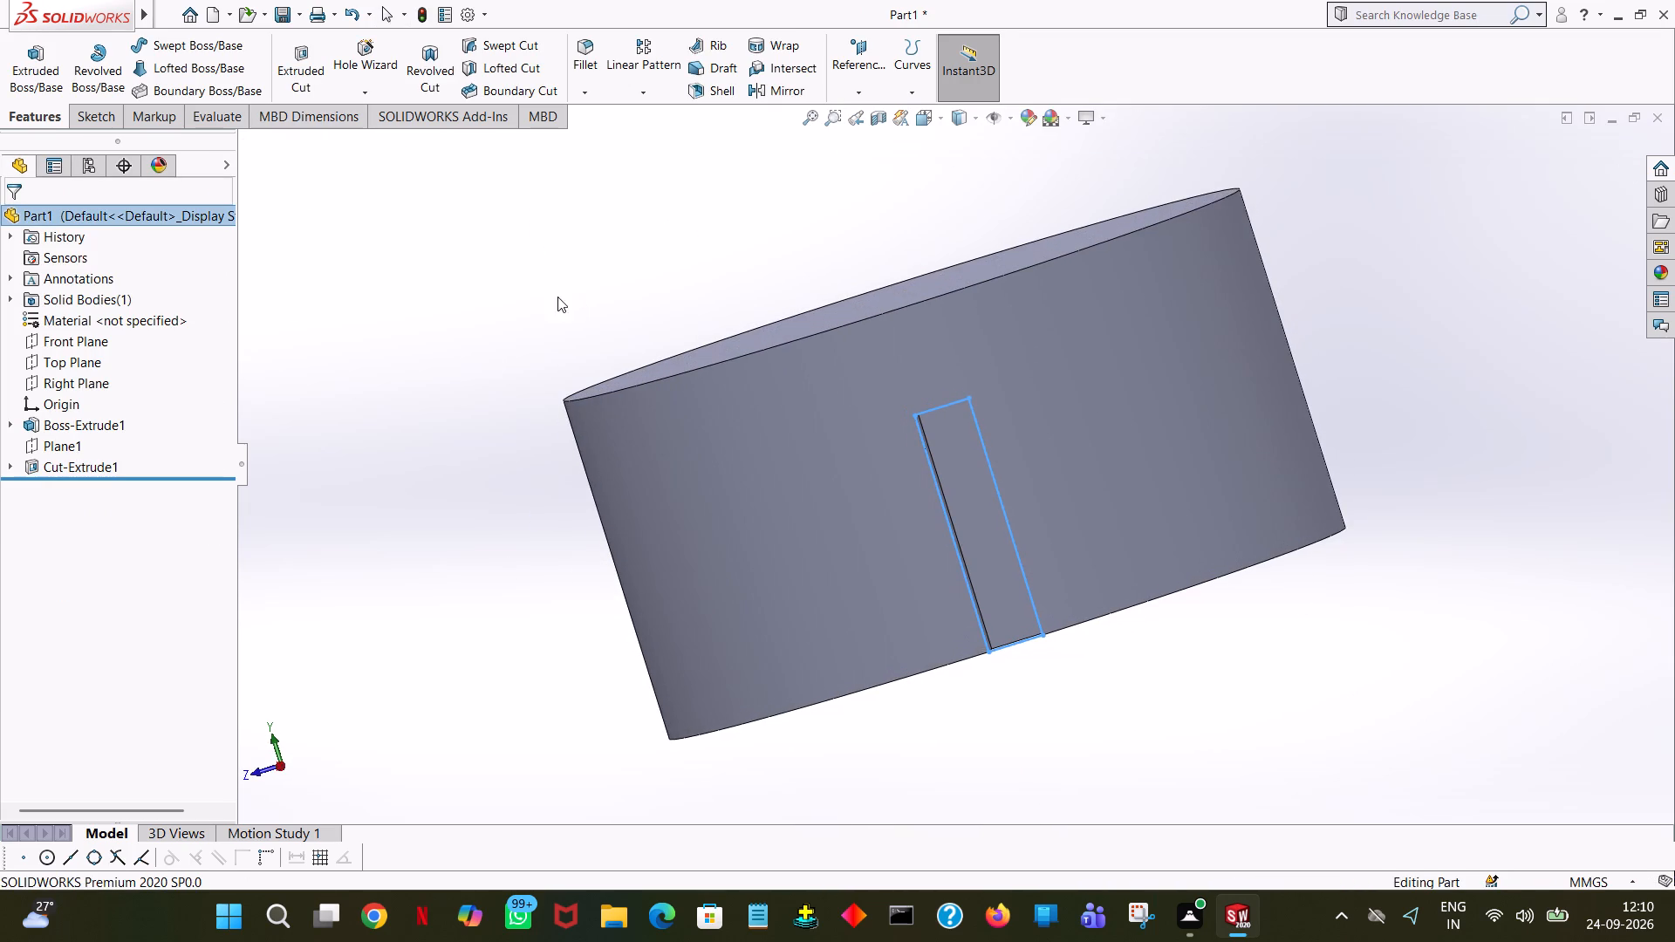
pyautogui.click(514, 291)
pyautogui.moveTo(599, 497); pyautogui.dragTo(605, 590, button='middle')
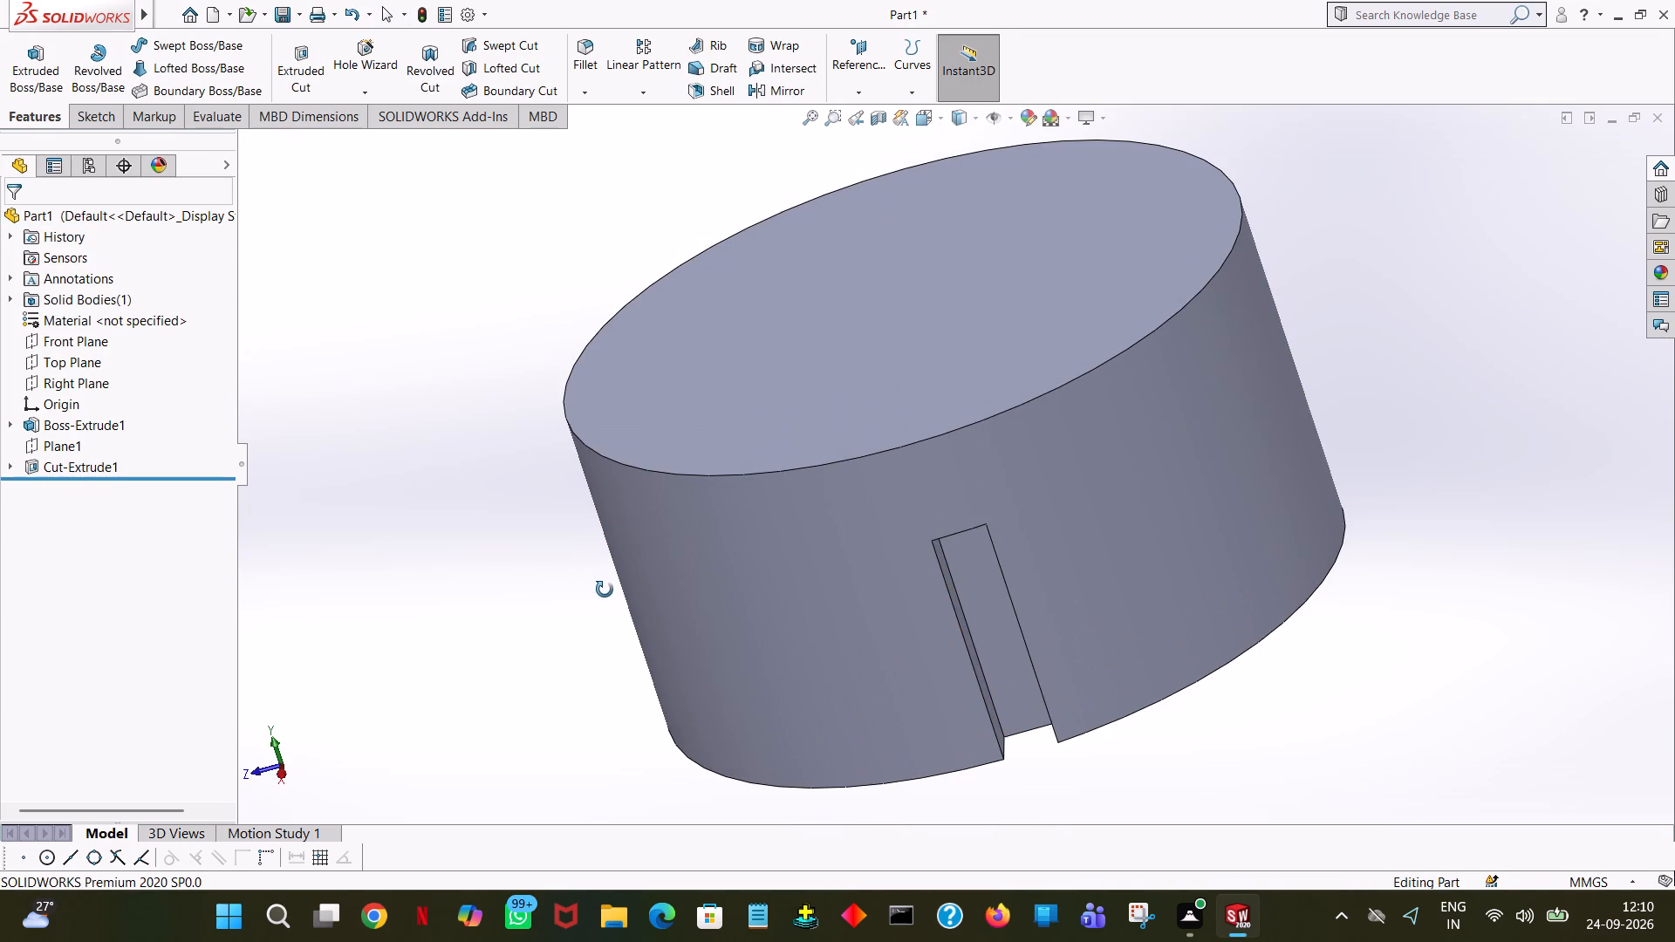
pyautogui.moveTo(605, 590); pyautogui.dragTo(583, 479, button='middle')
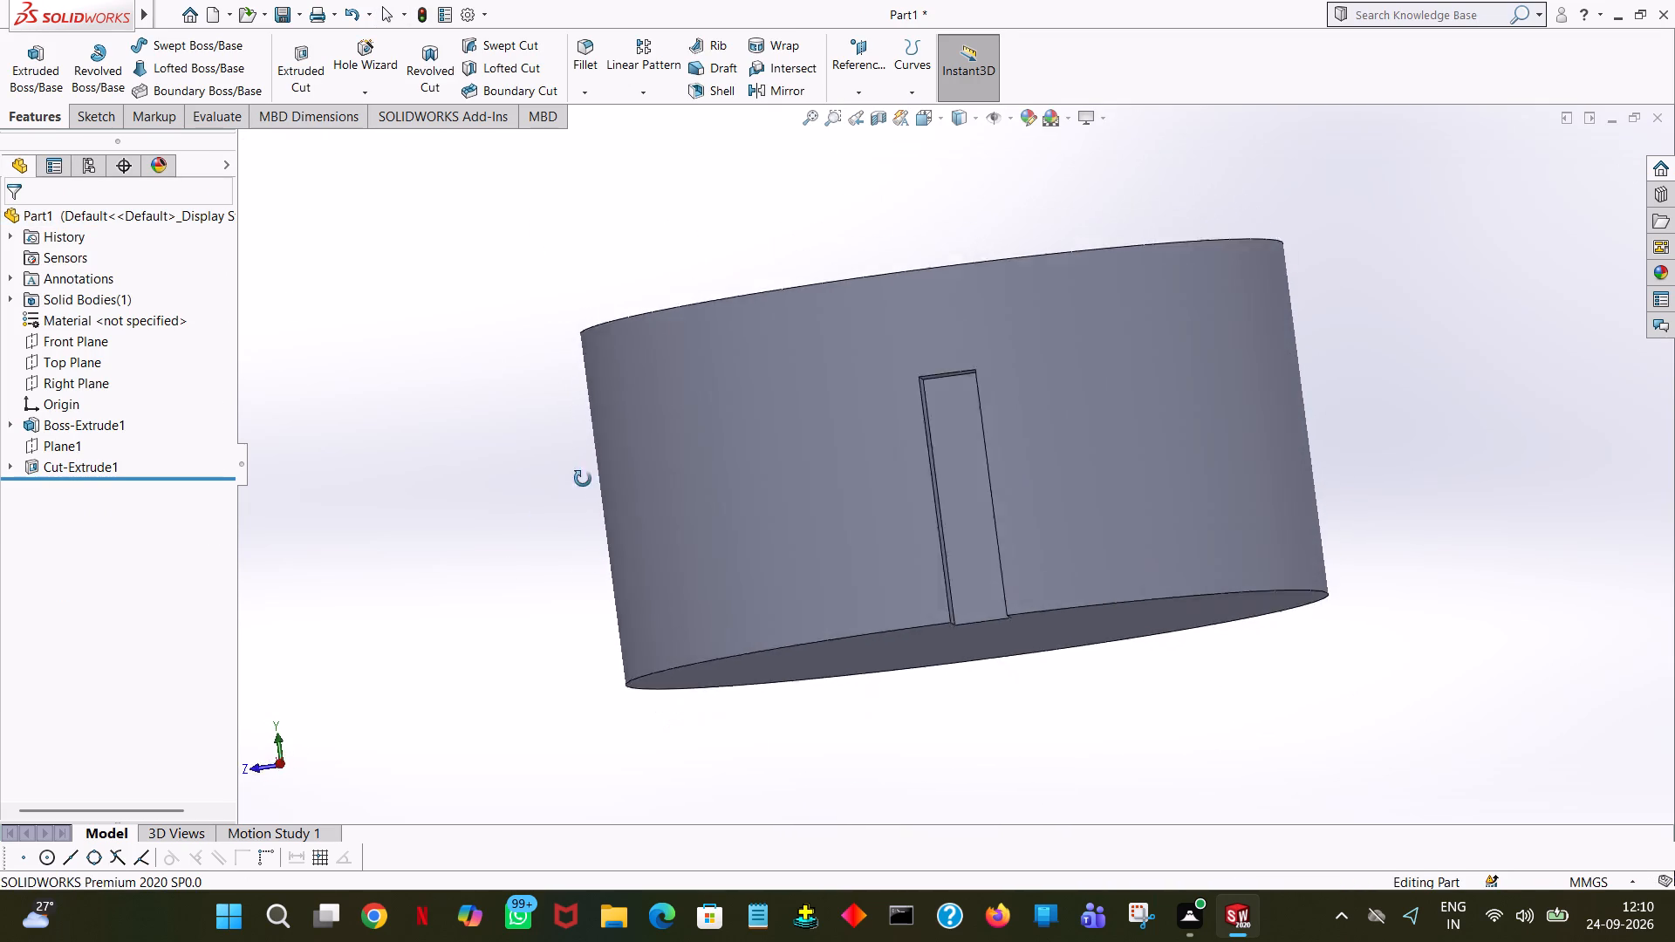
pyautogui.moveTo(583, 479); pyautogui.dragTo(533, 524, button='middle')
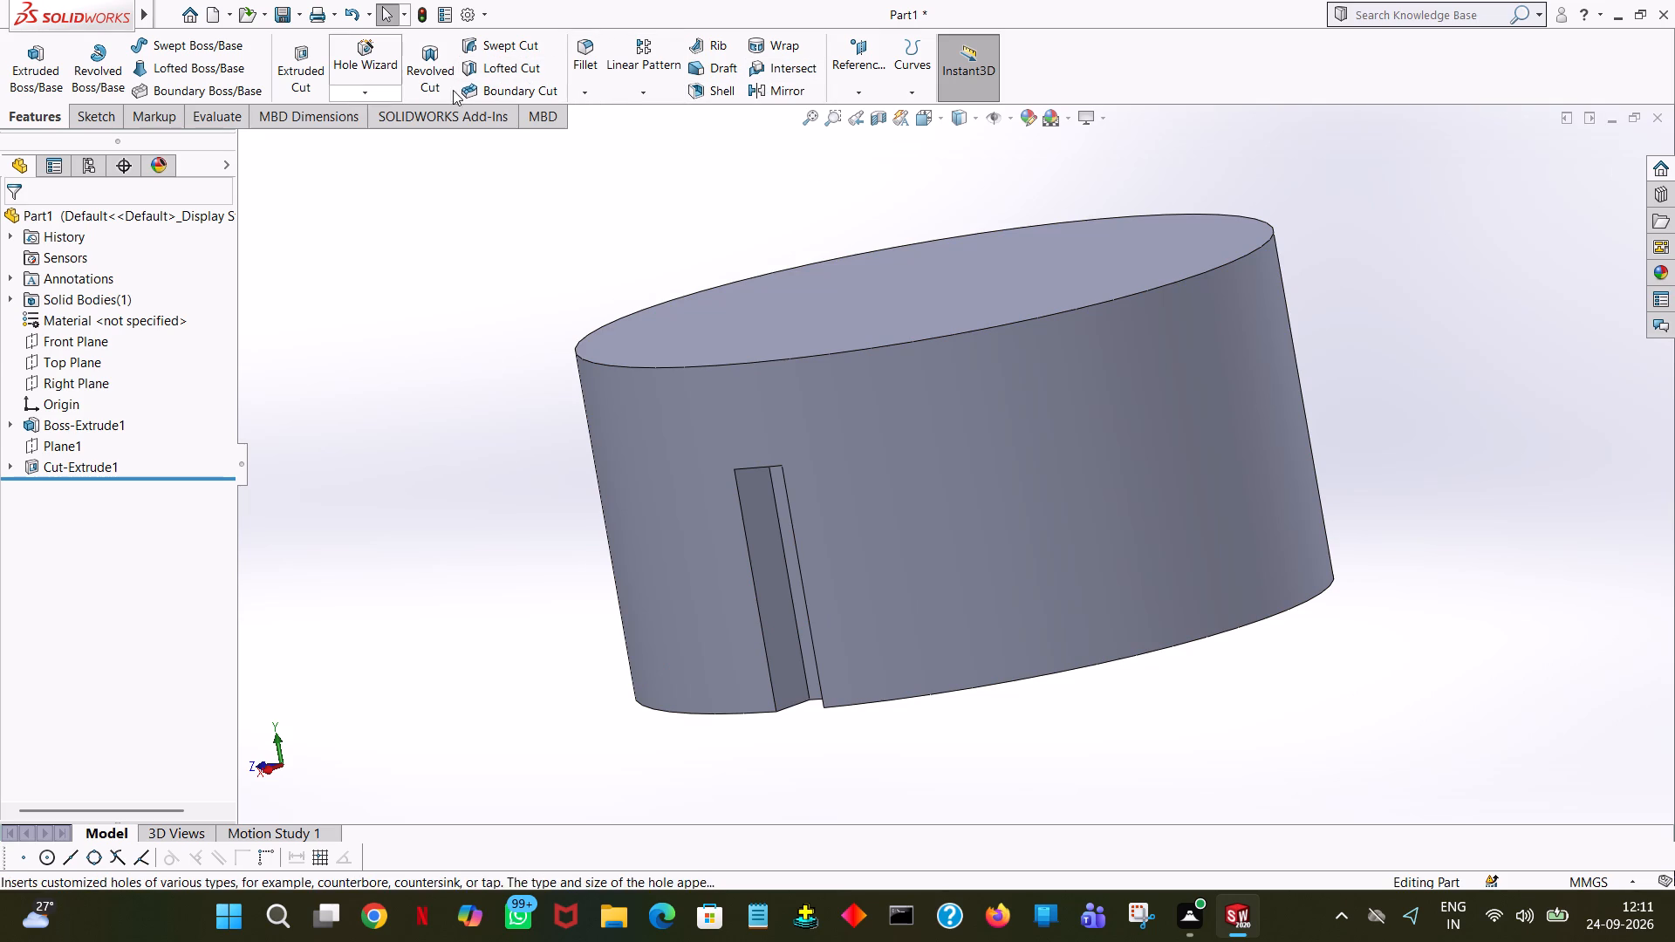
pyautogui.click(649, 91)
pyautogui.click(656, 127)
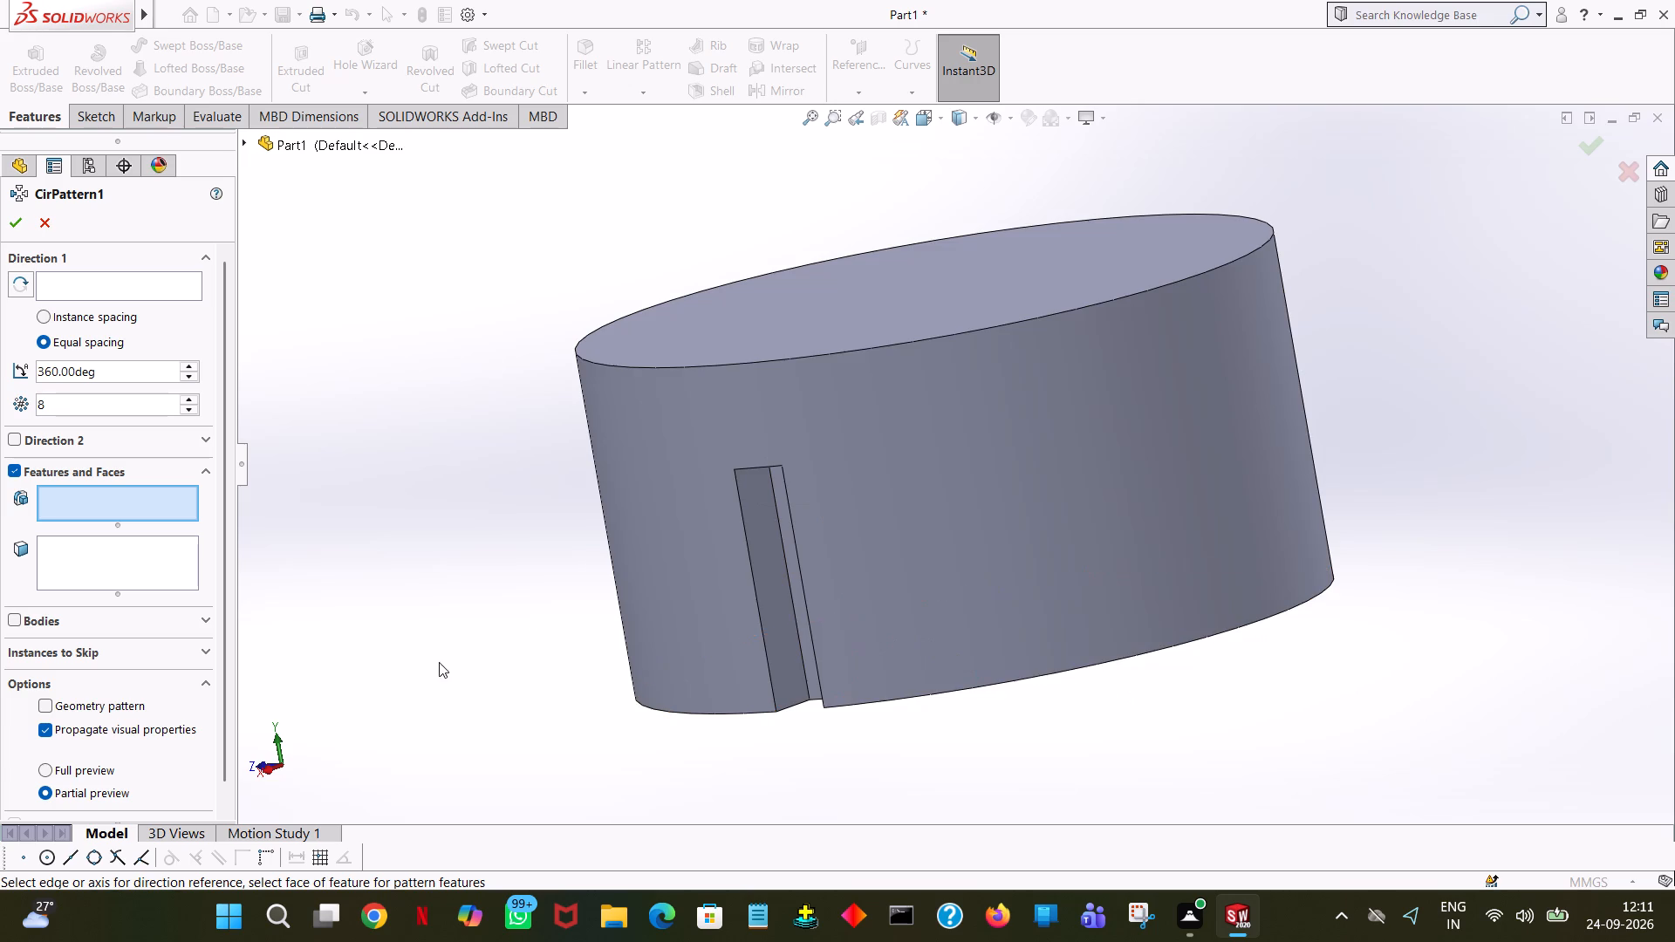
pyautogui.click(760, 590)
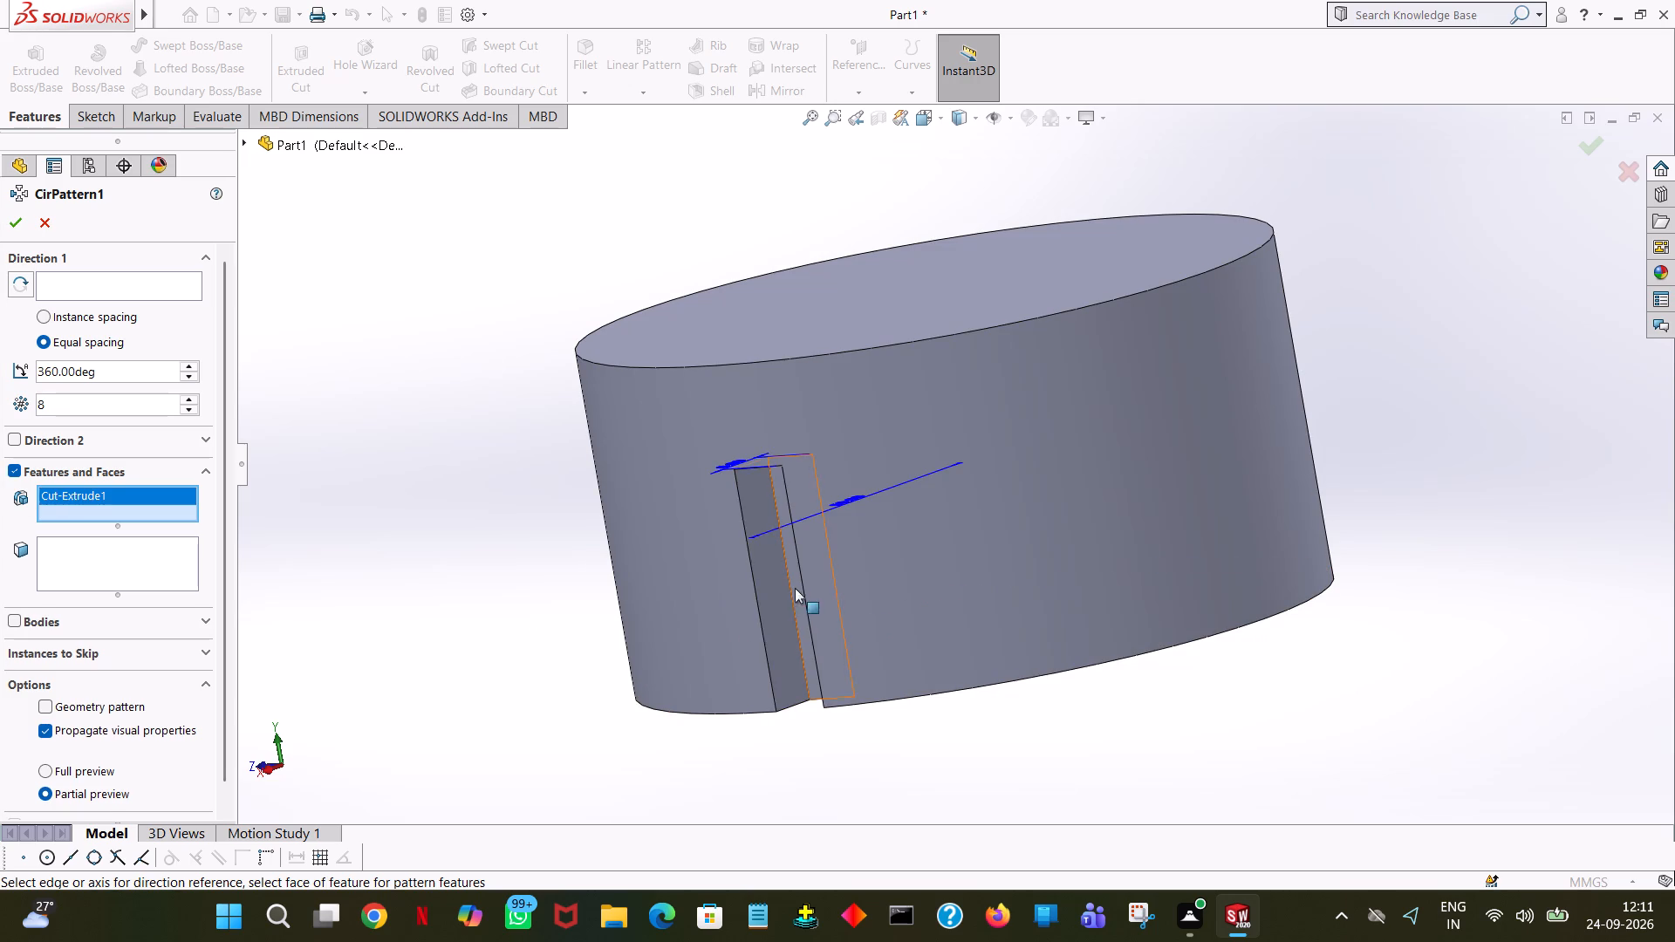
pyautogui.click(796, 587)
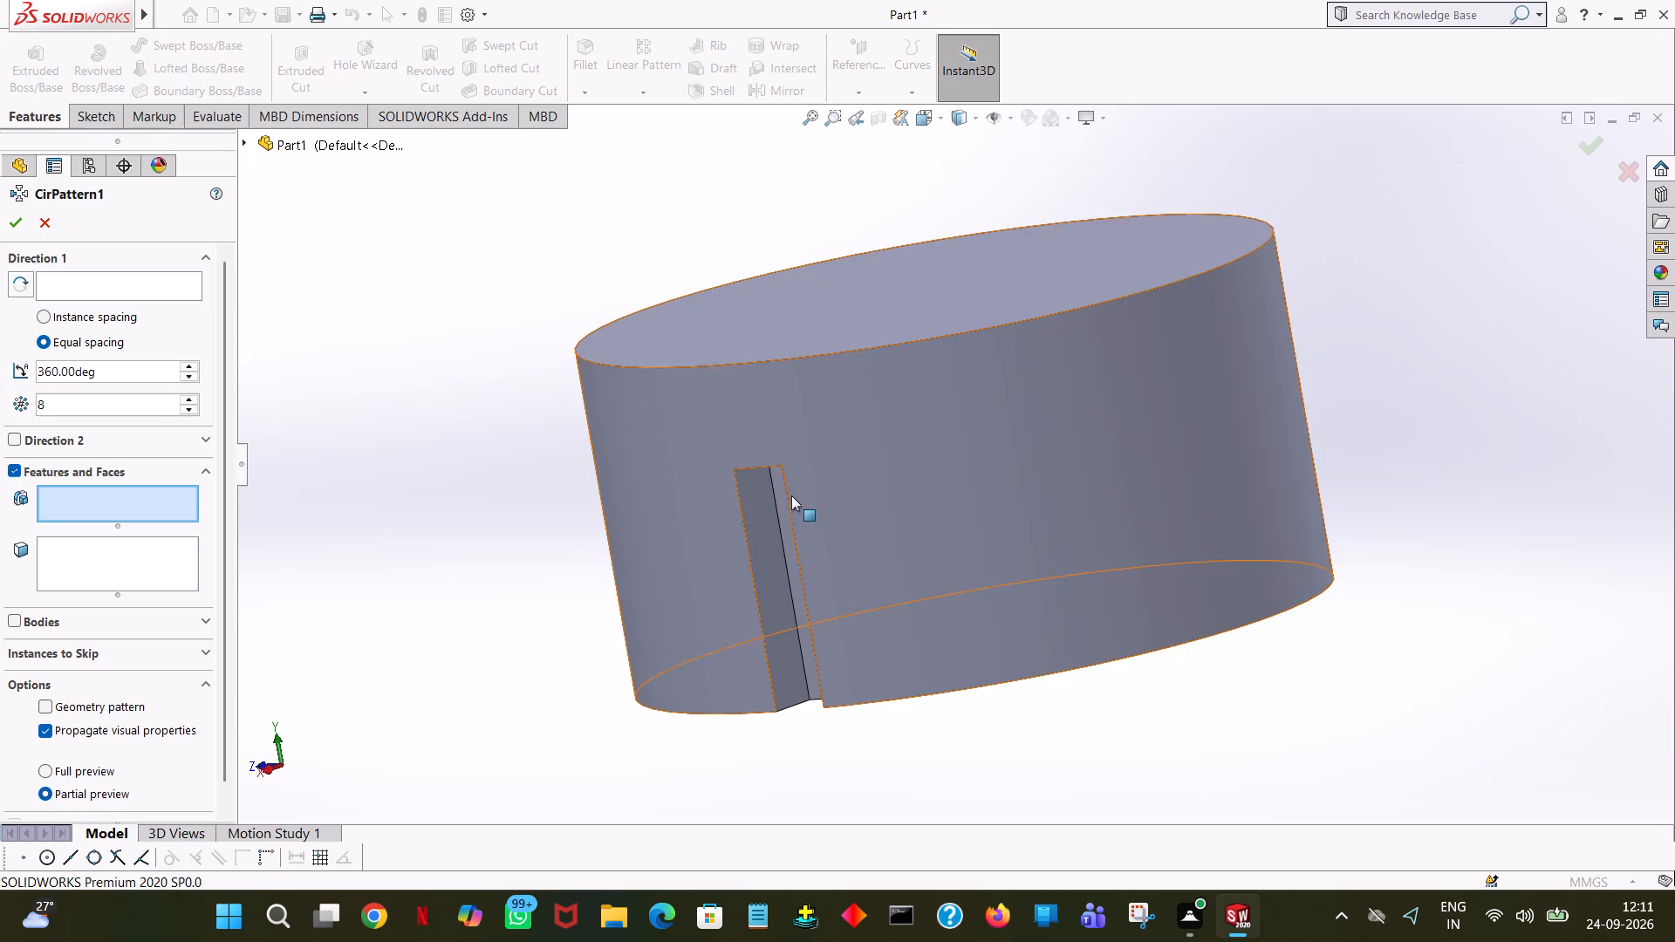
pyautogui.click(120, 278)
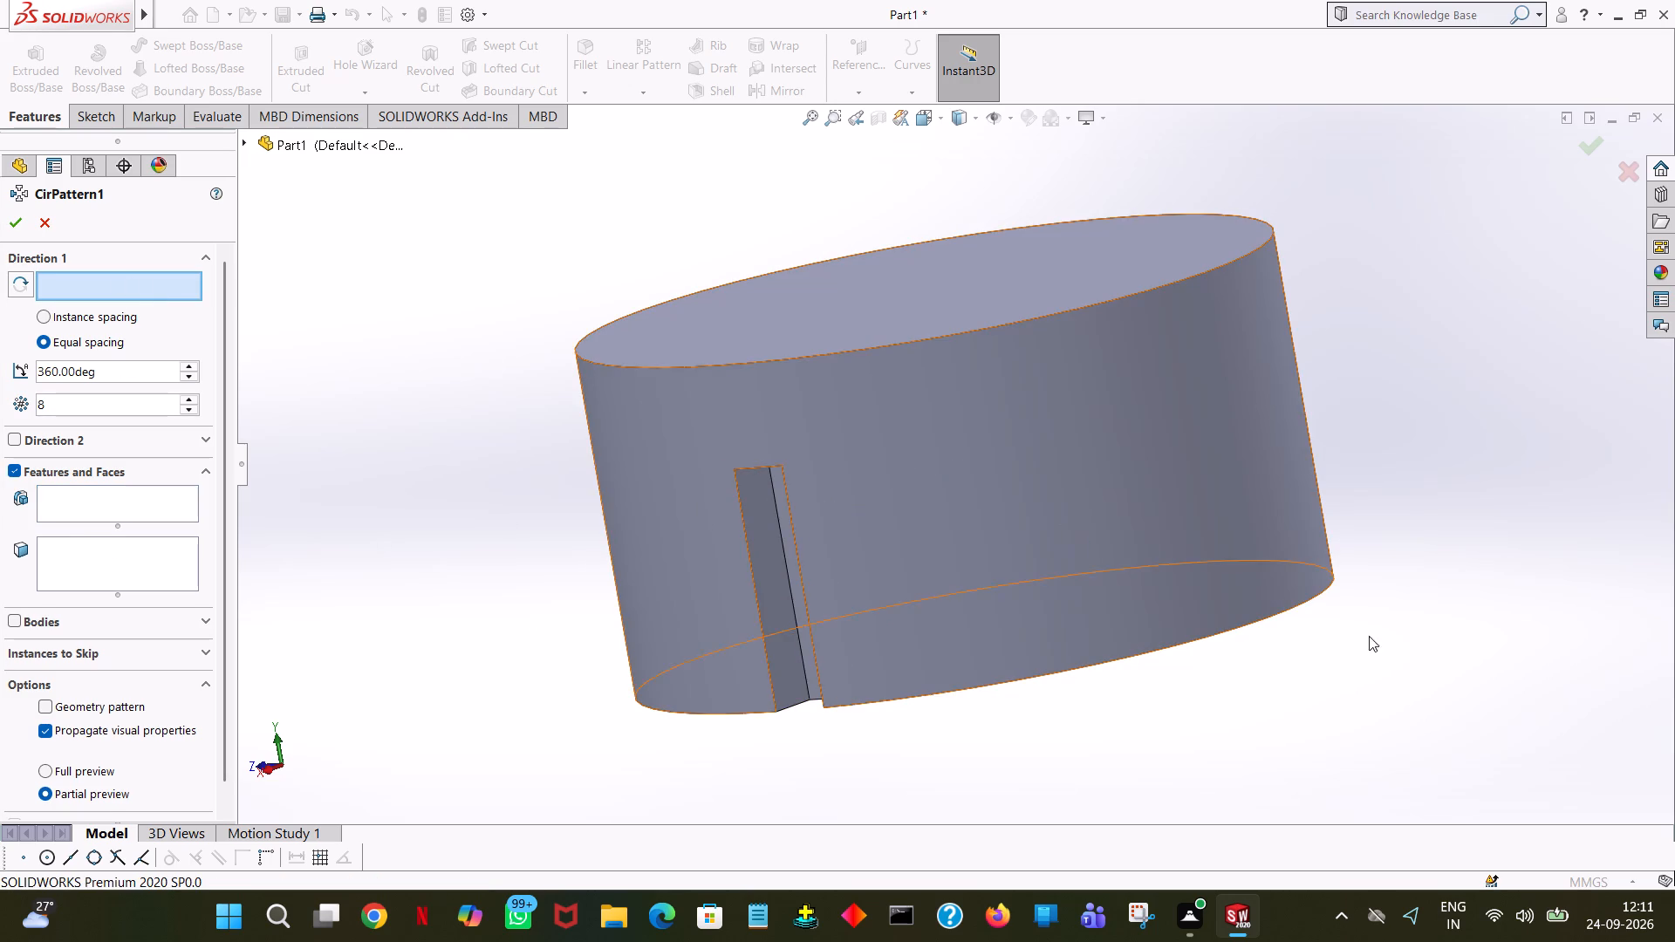
pyautogui.click(1240, 626)
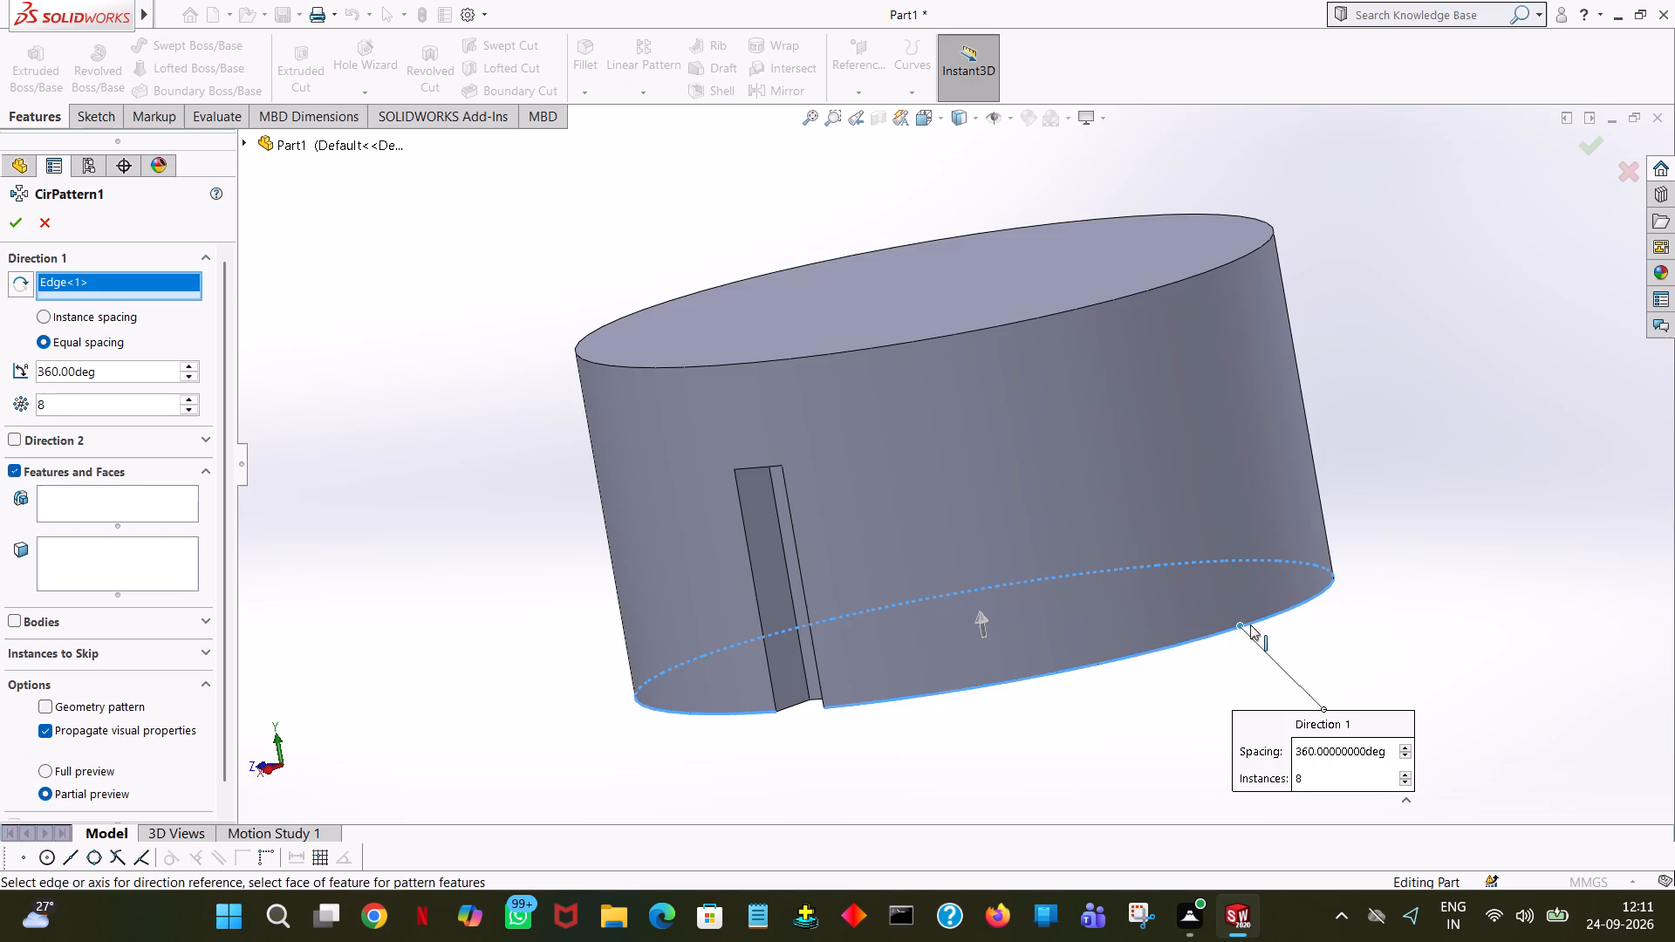
# Choose the groove cut as the feature to pattern, set 18 equally spaced instances, and complete the circular pattern.
pyautogui.moveTo(1405, 652); pyautogui.dragTo(1452, 591, button='middle')
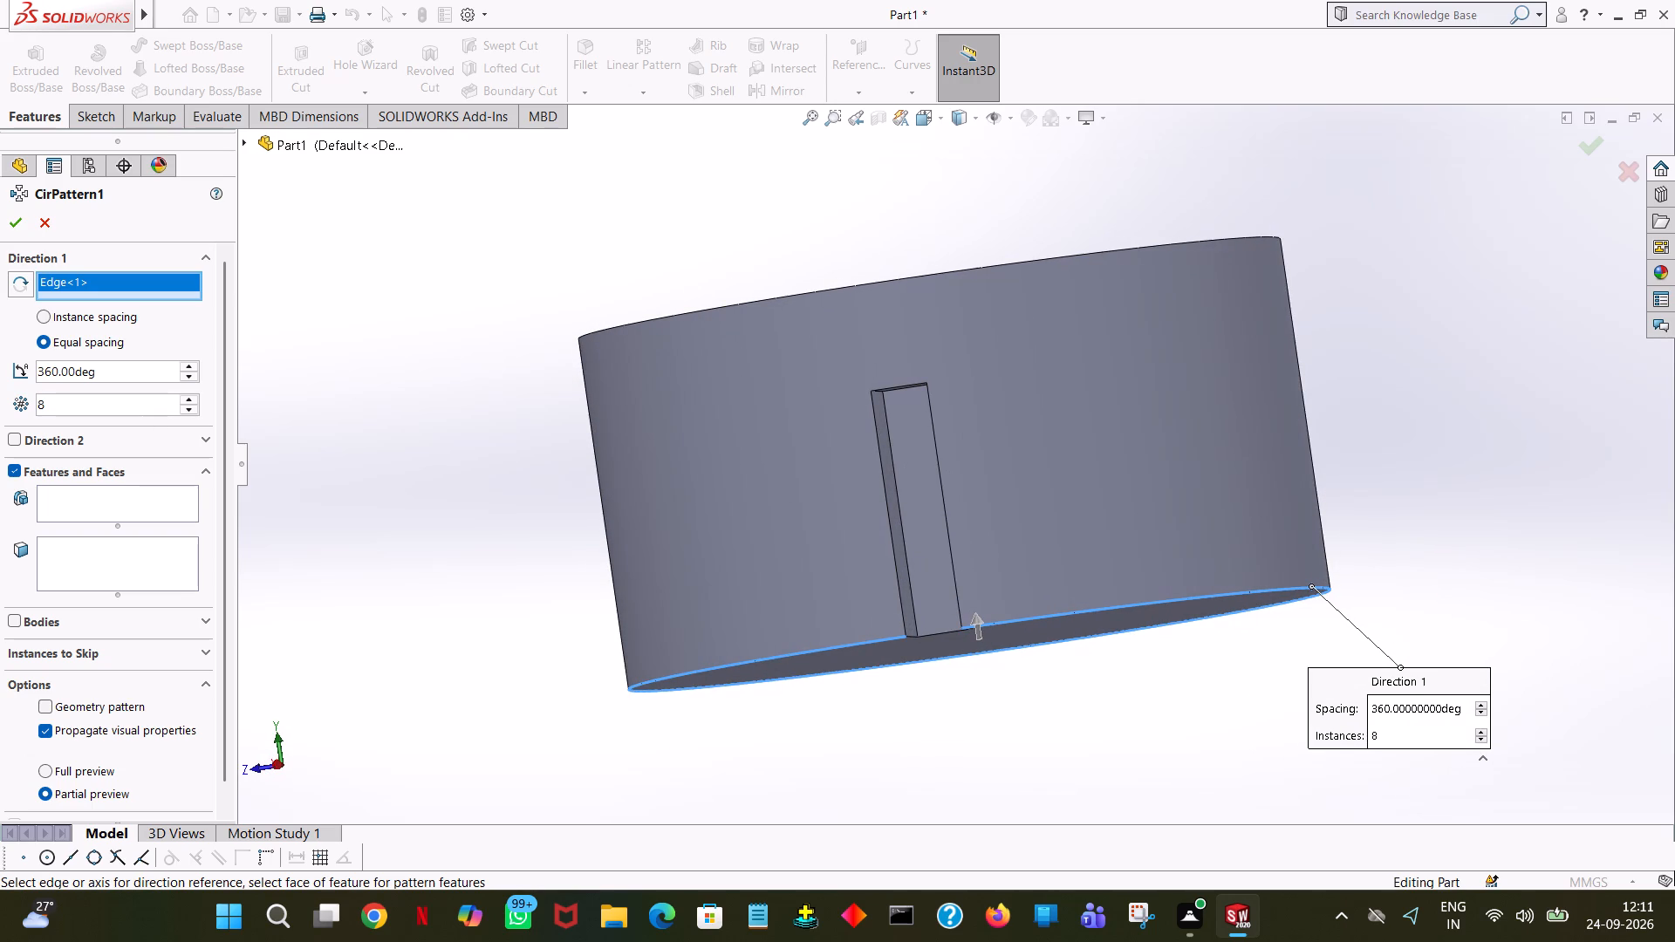
pyautogui.click(85, 501)
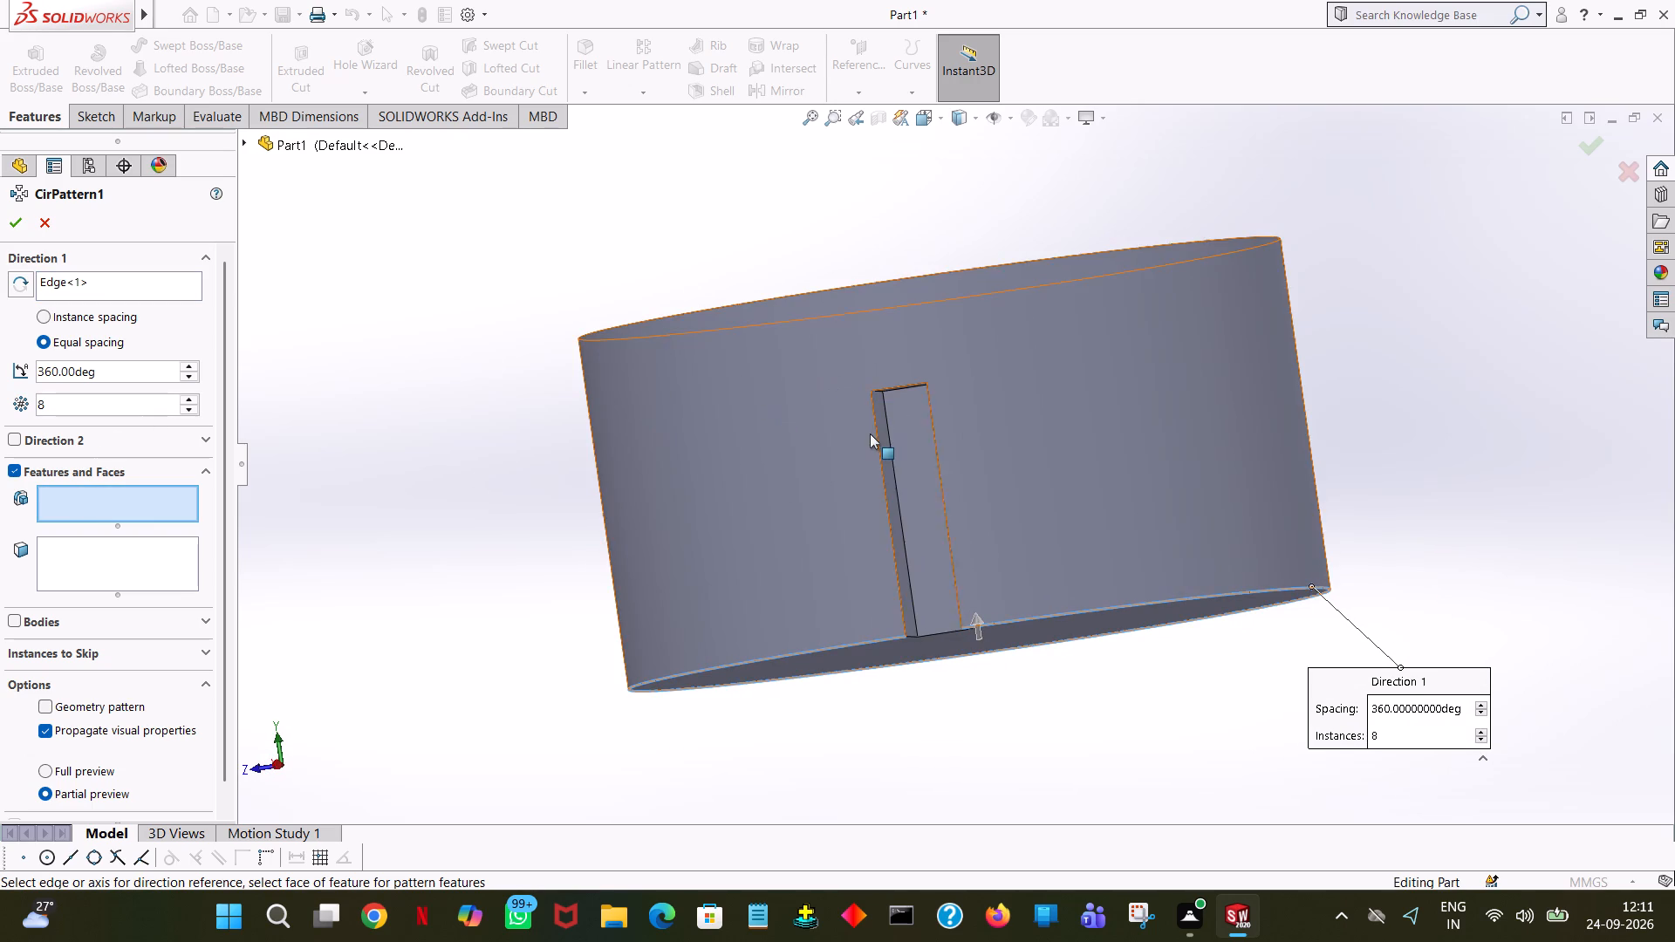
pyautogui.click(883, 444)
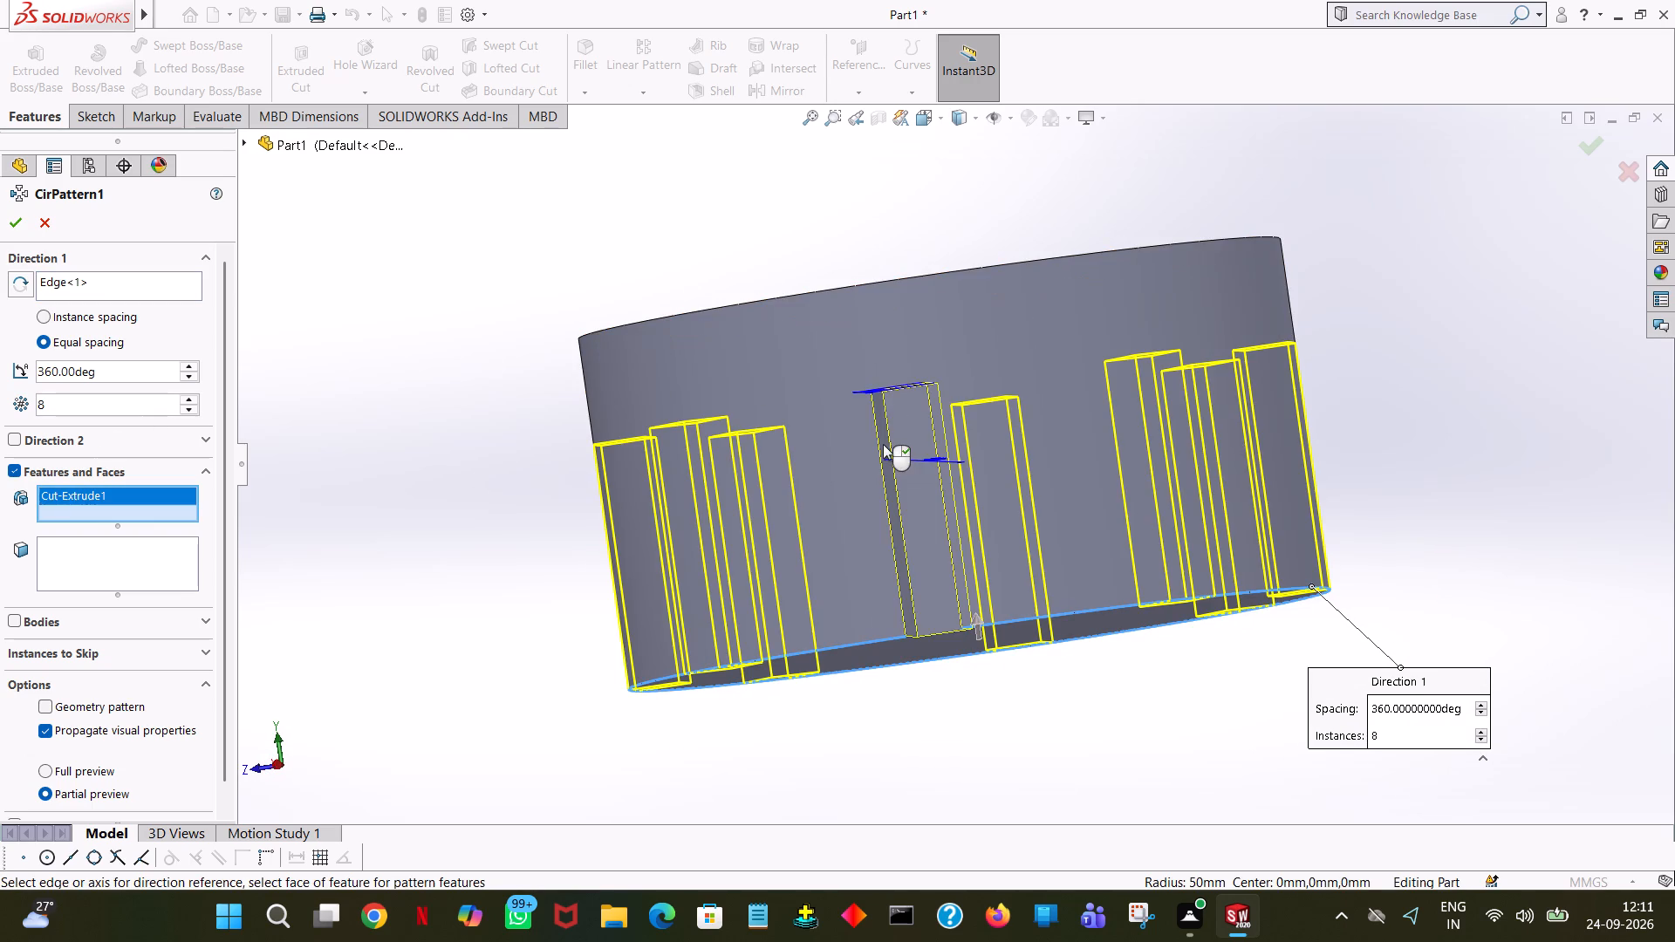
pyautogui.click(901, 435)
pyautogui.click(901, 435)
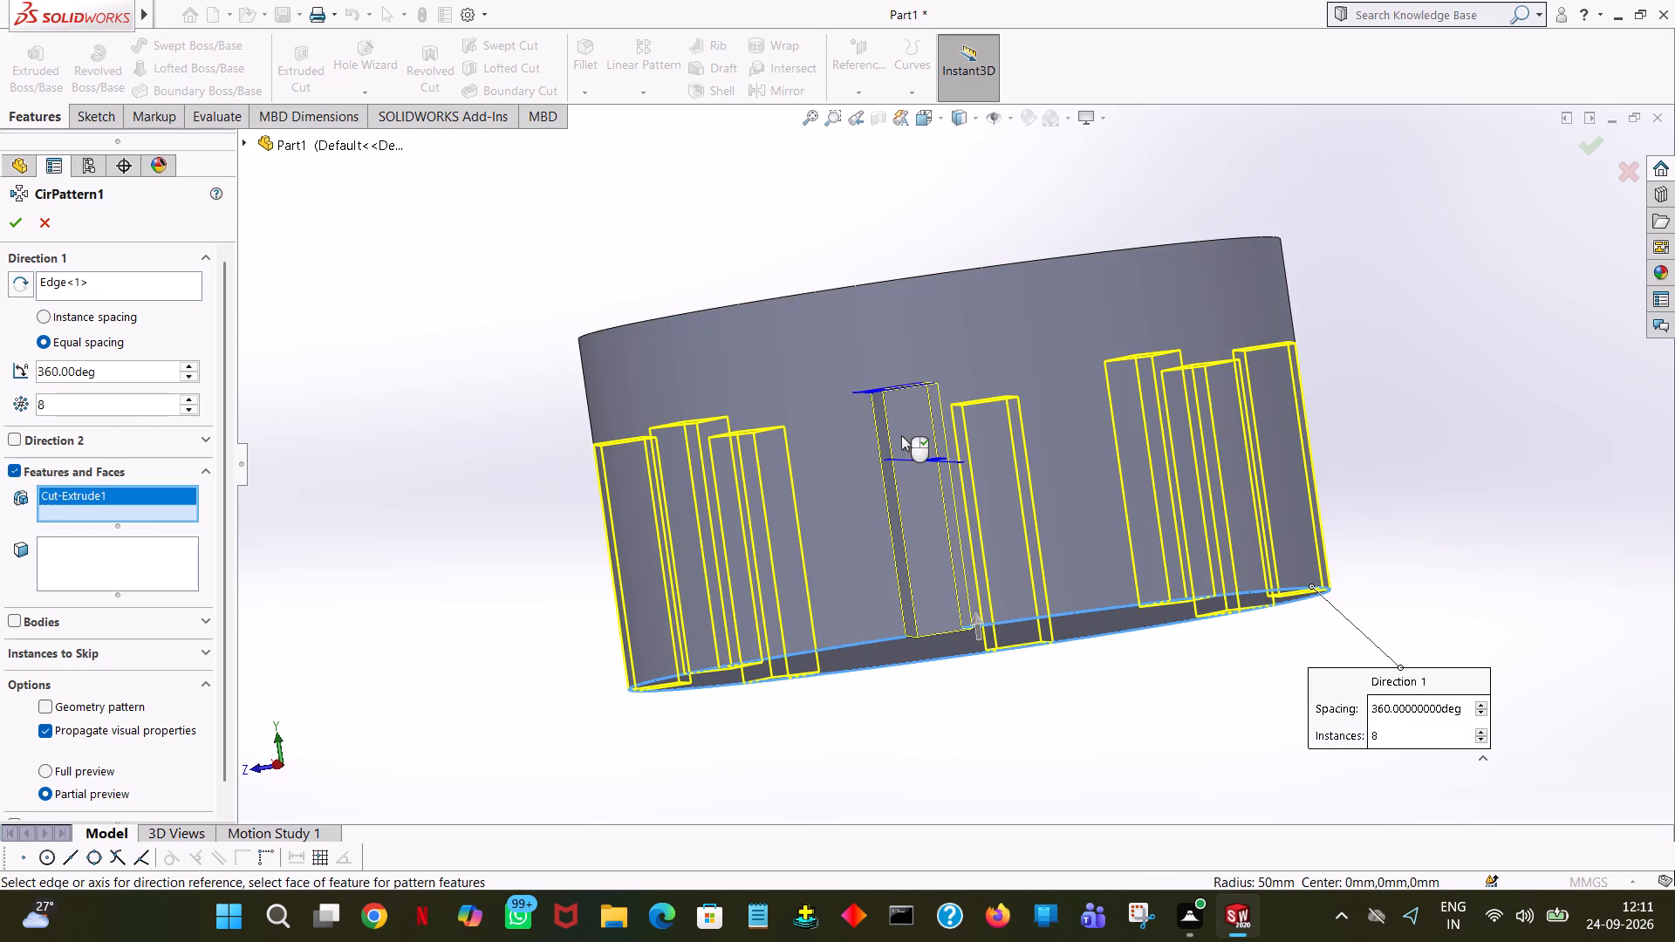
pyautogui.doubleClick(108, 403)
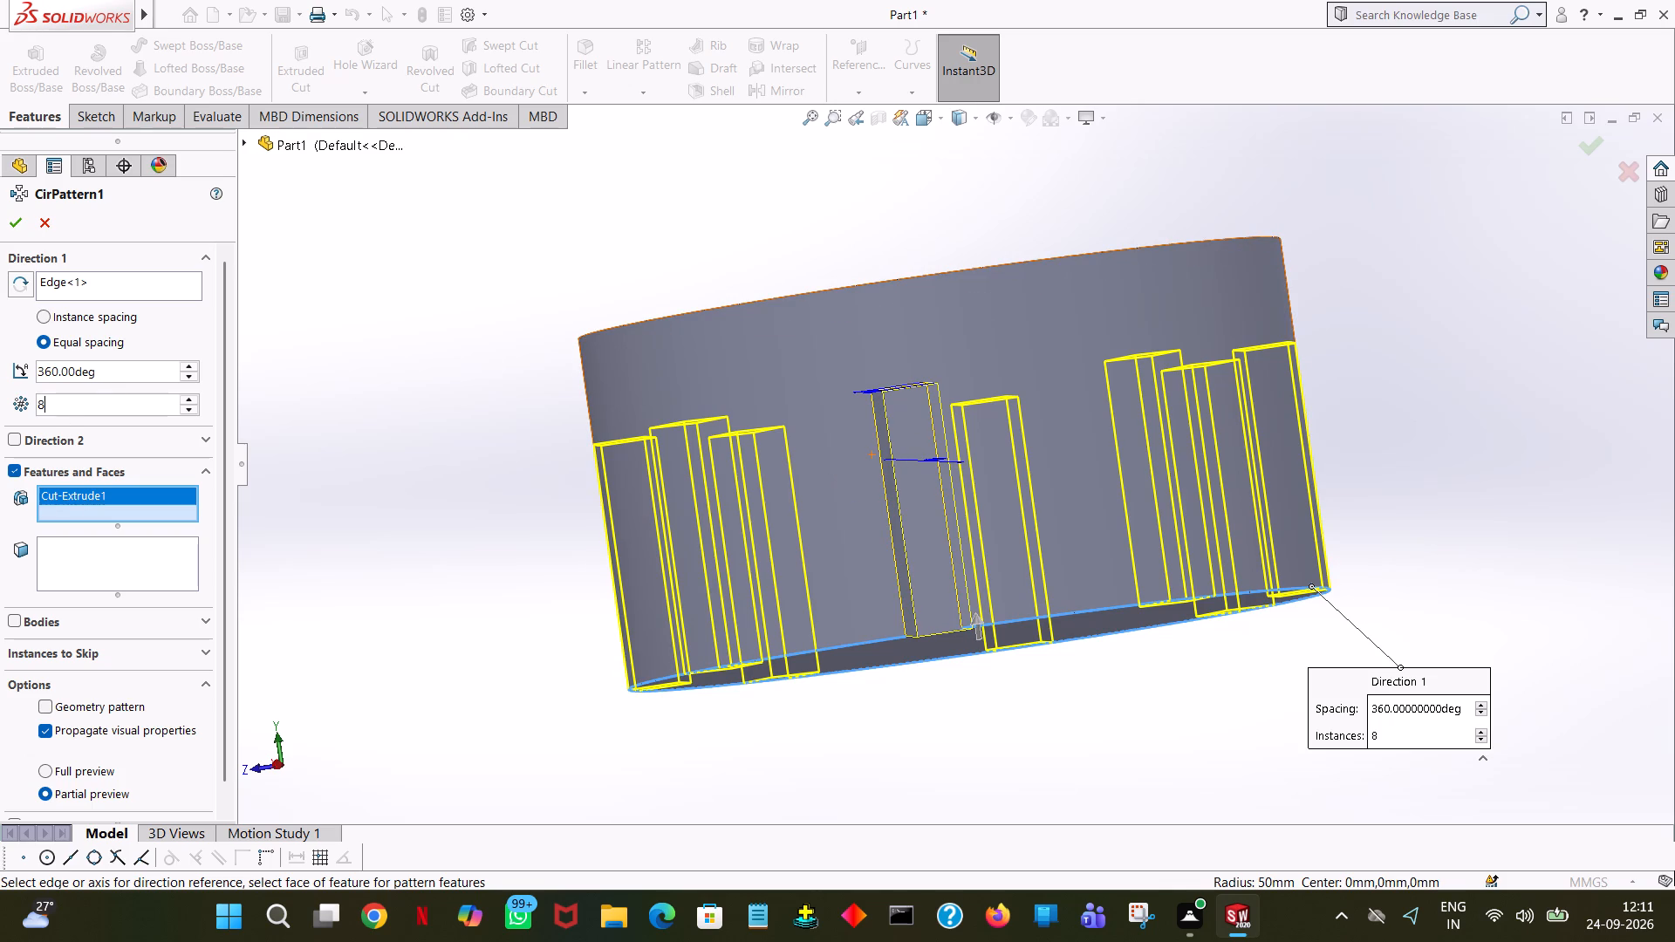
pyautogui.write('18')
pyautogui.press('Return')
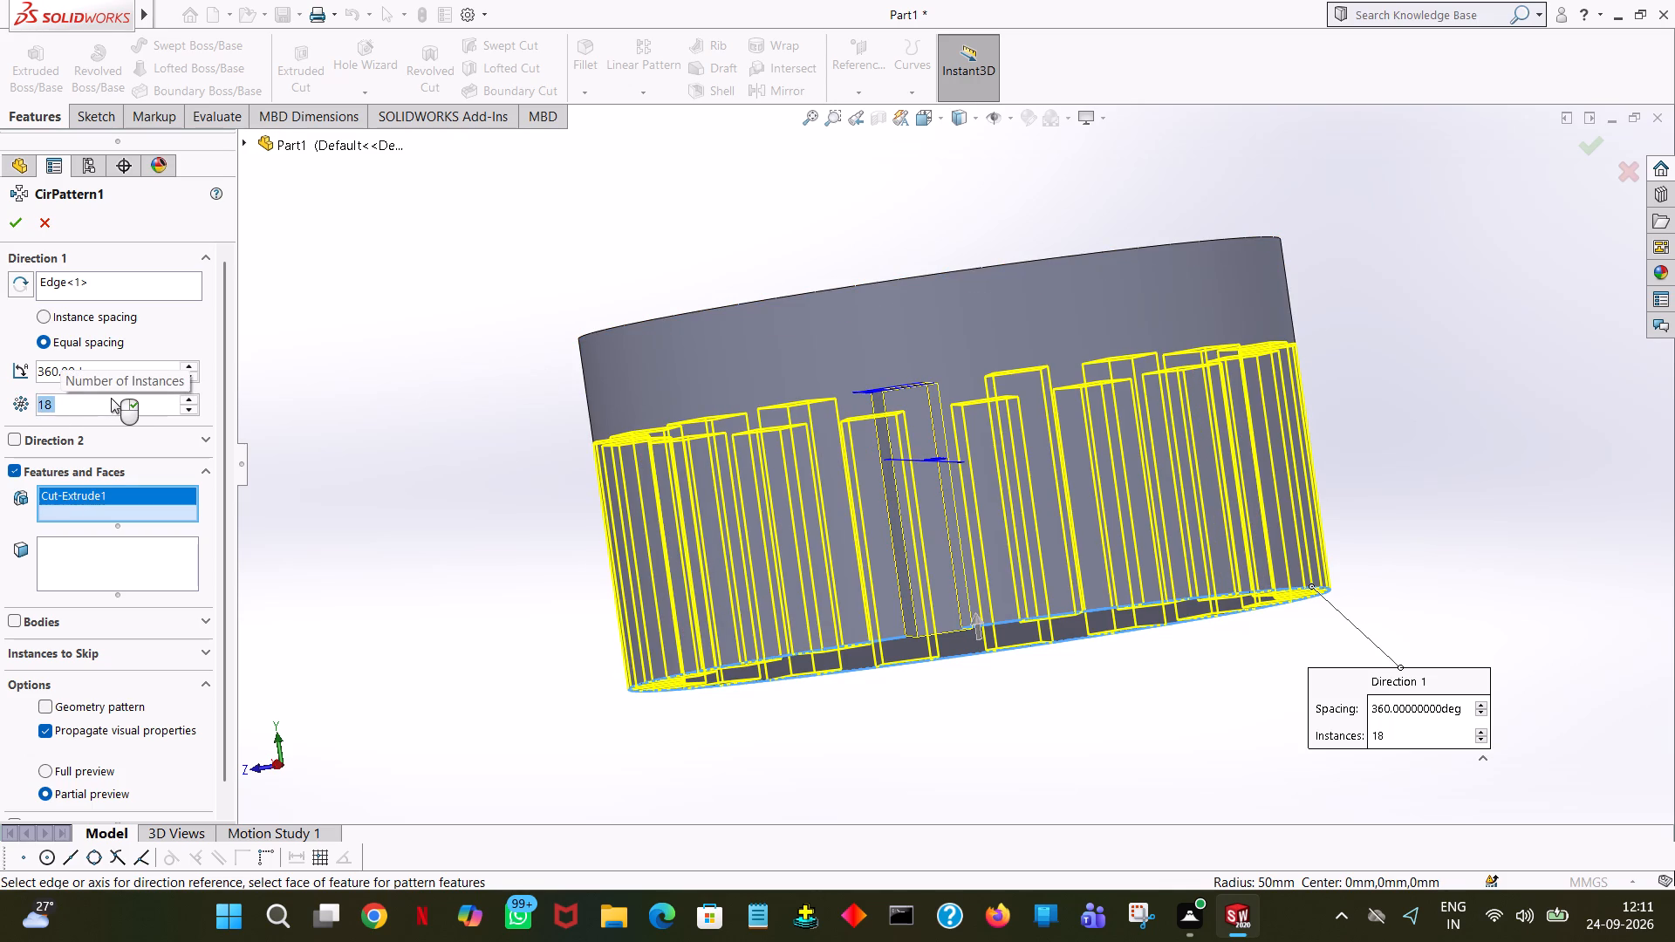
pyautogui.click(17, 218)
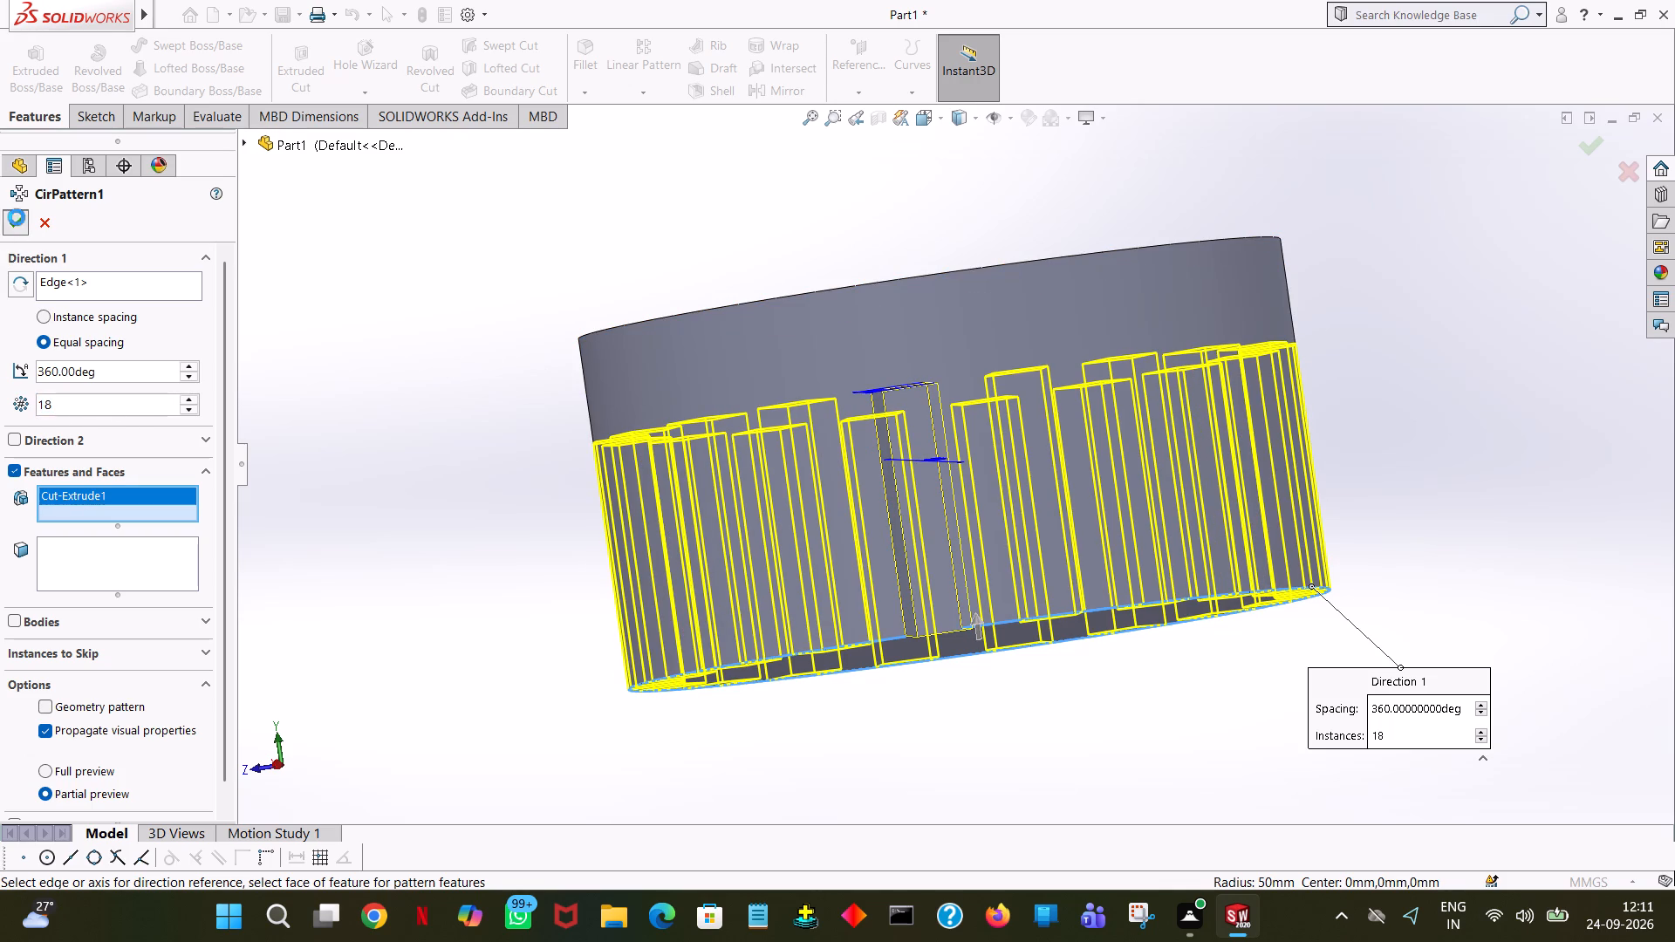
pyautogui.click(529, 240)
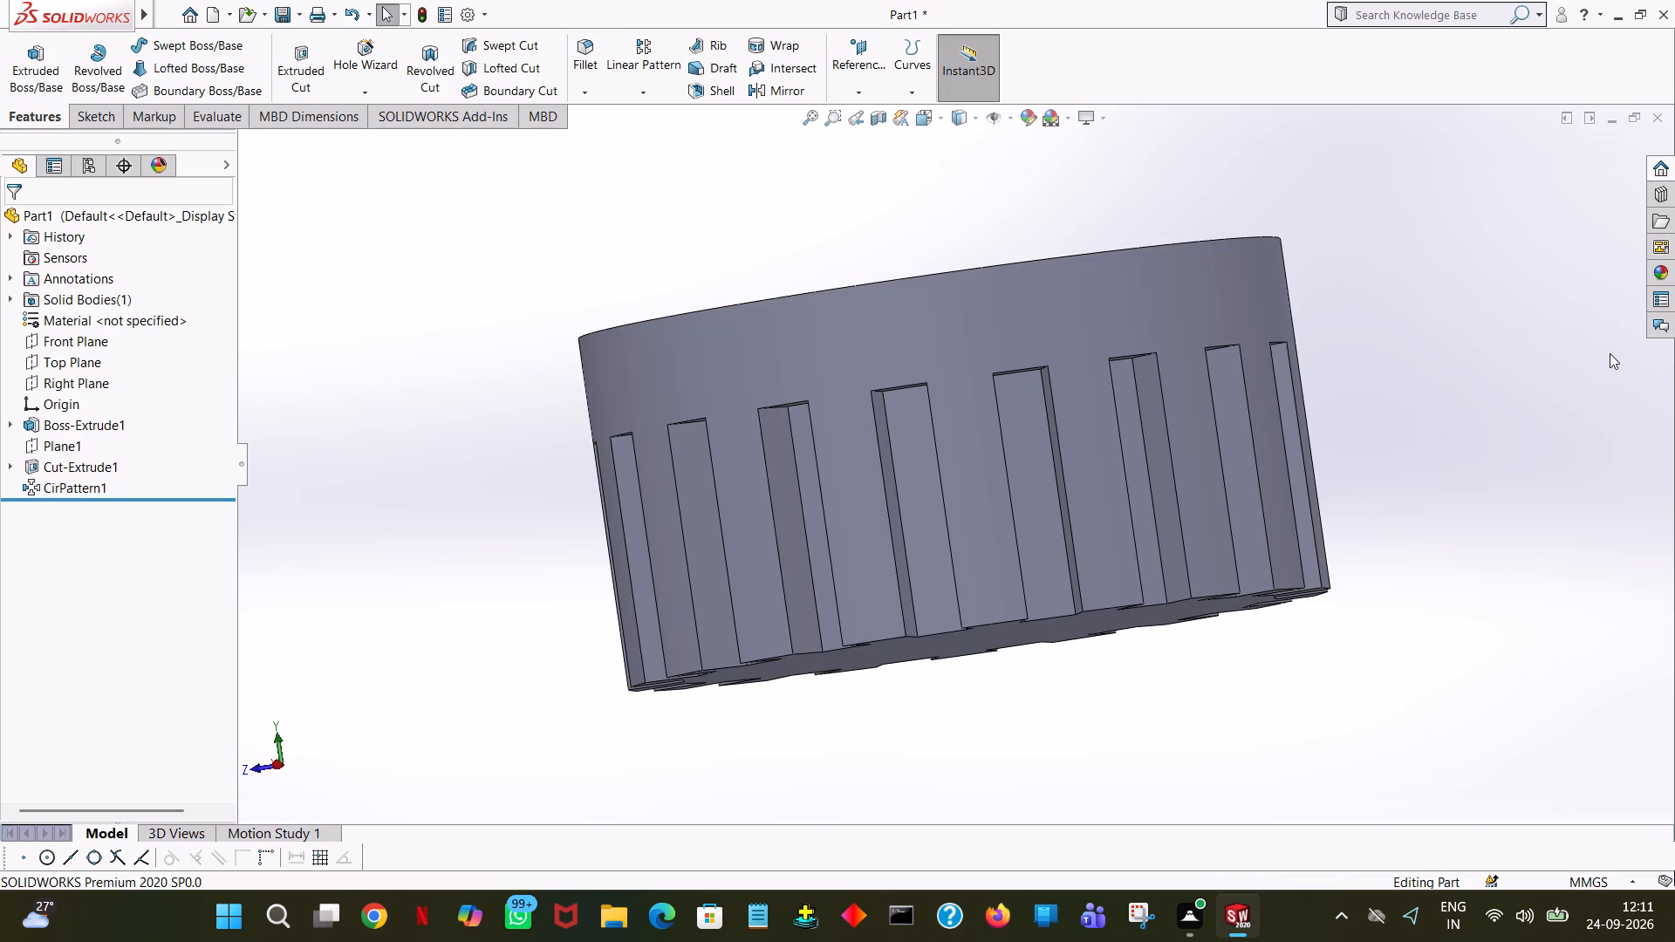
# Start an extruded boss with a new sketch on the cylinder's flat top face, viewed square-on.
pyautogui.moveTo(1473, 416); pyautogui.dragTo(1132, 735, button='middle')
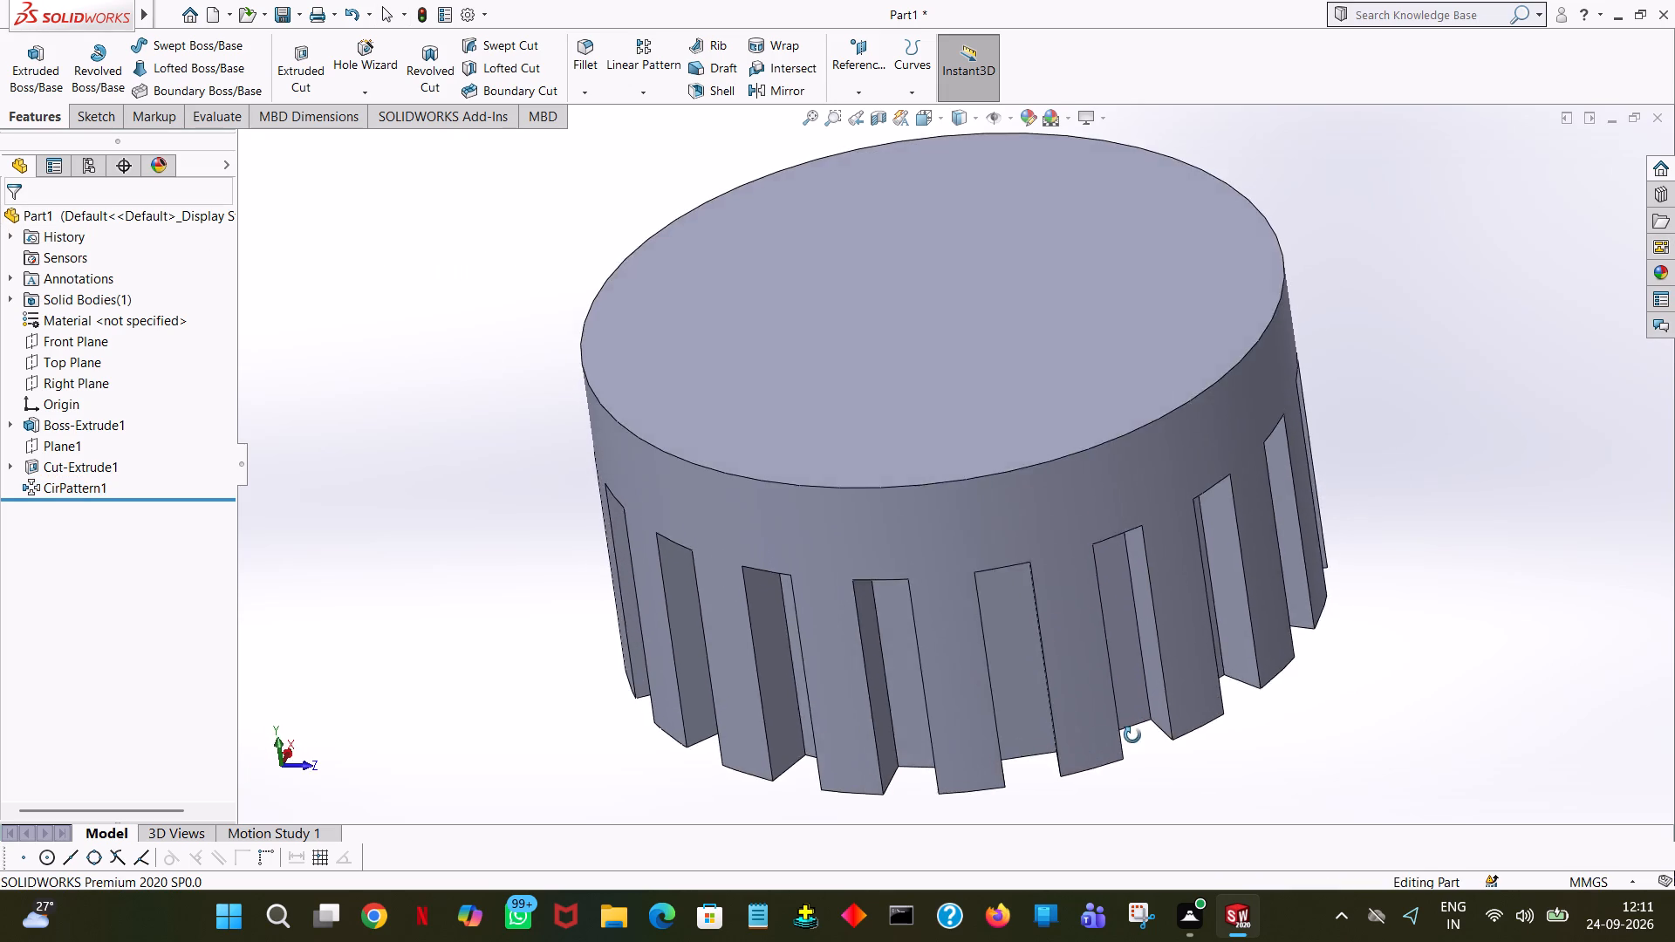
pyautogui.moveTo(1132, 735); pyautogui.dragTo(1674, 652, button='middle')
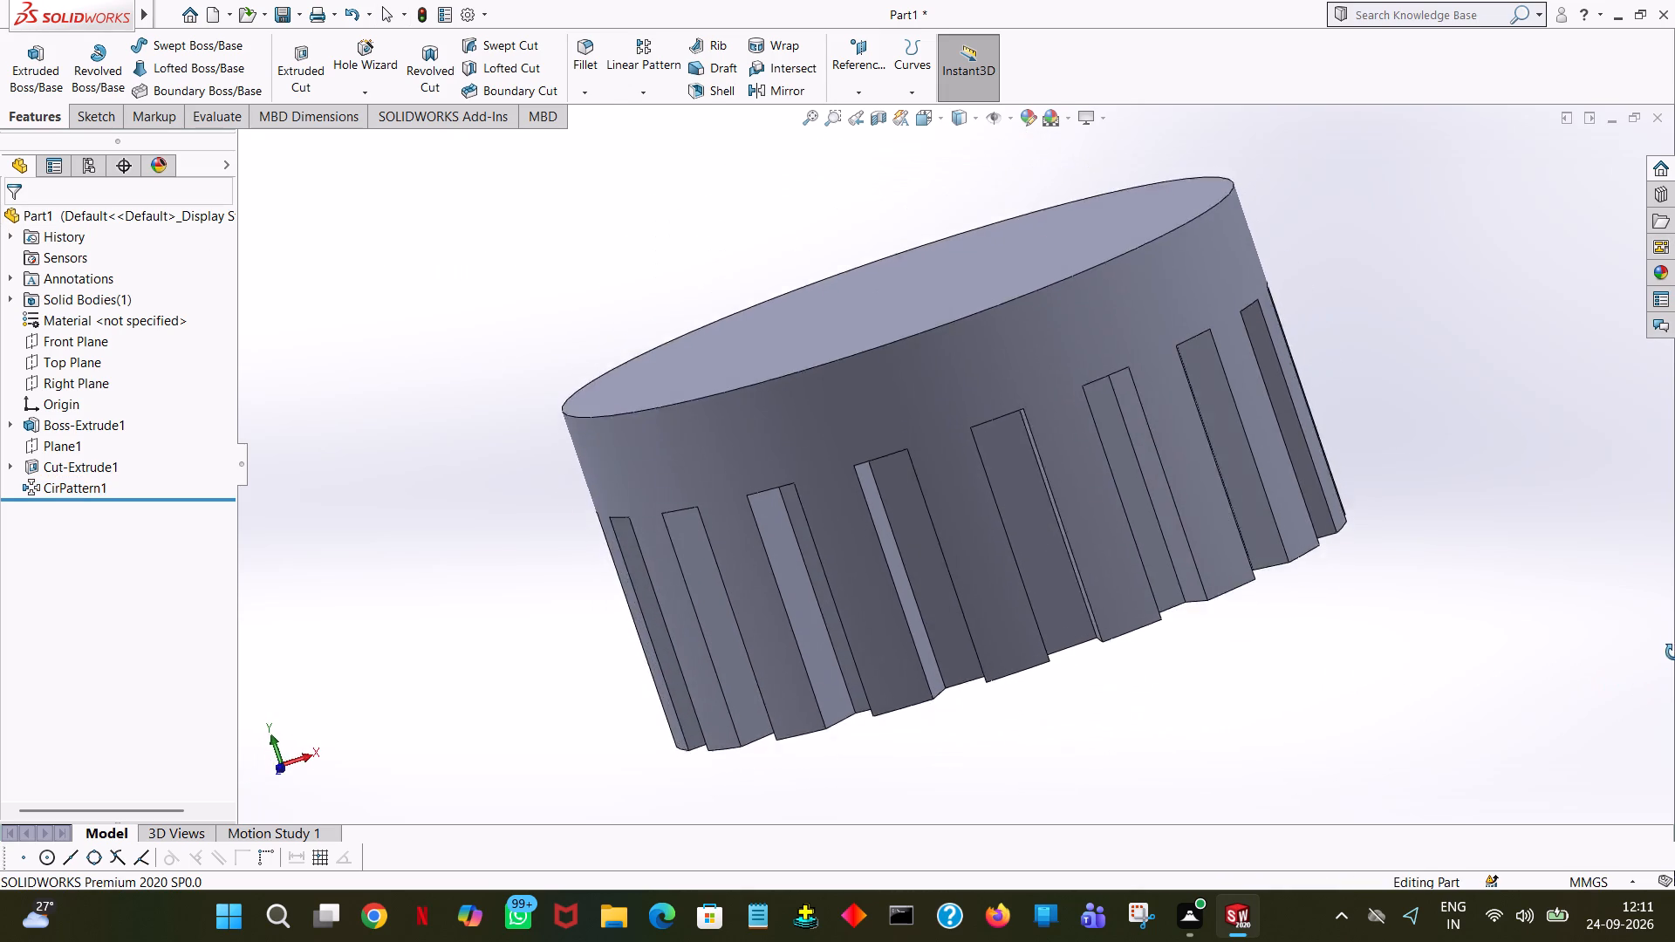
pyautogui.moveTo(1674, 652); pyautogui.dragTo(1585, 401, button='middle')
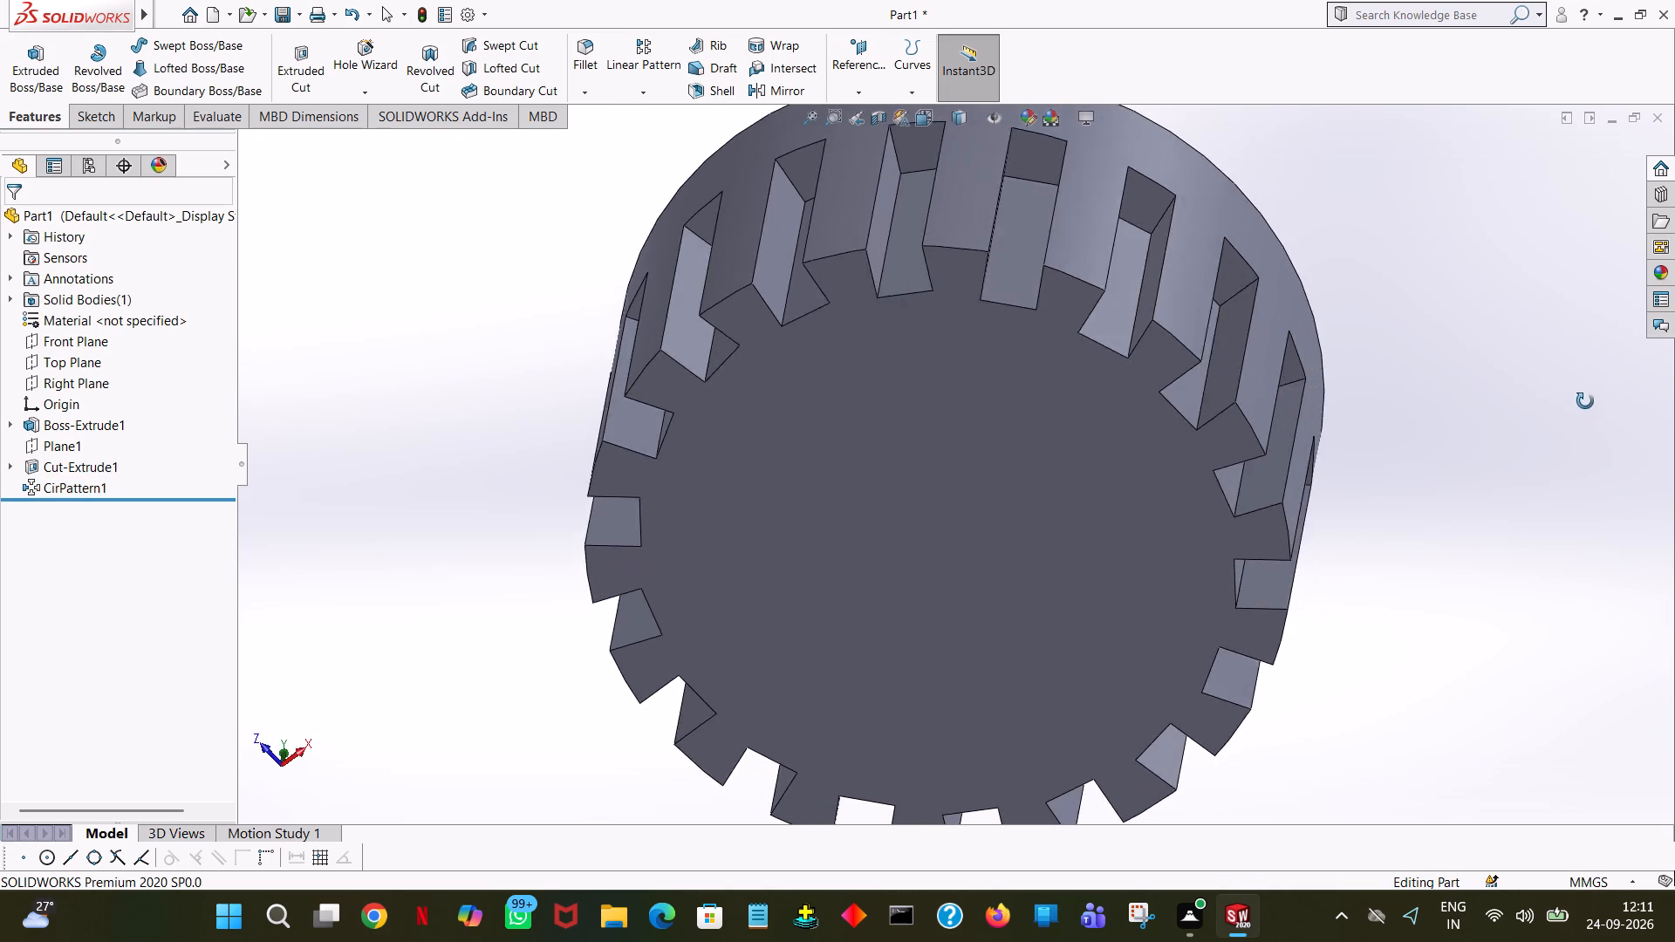
pyautogui.moveTo(1585, 401); pyautogui.dragTo(1626, 576, button='middle')
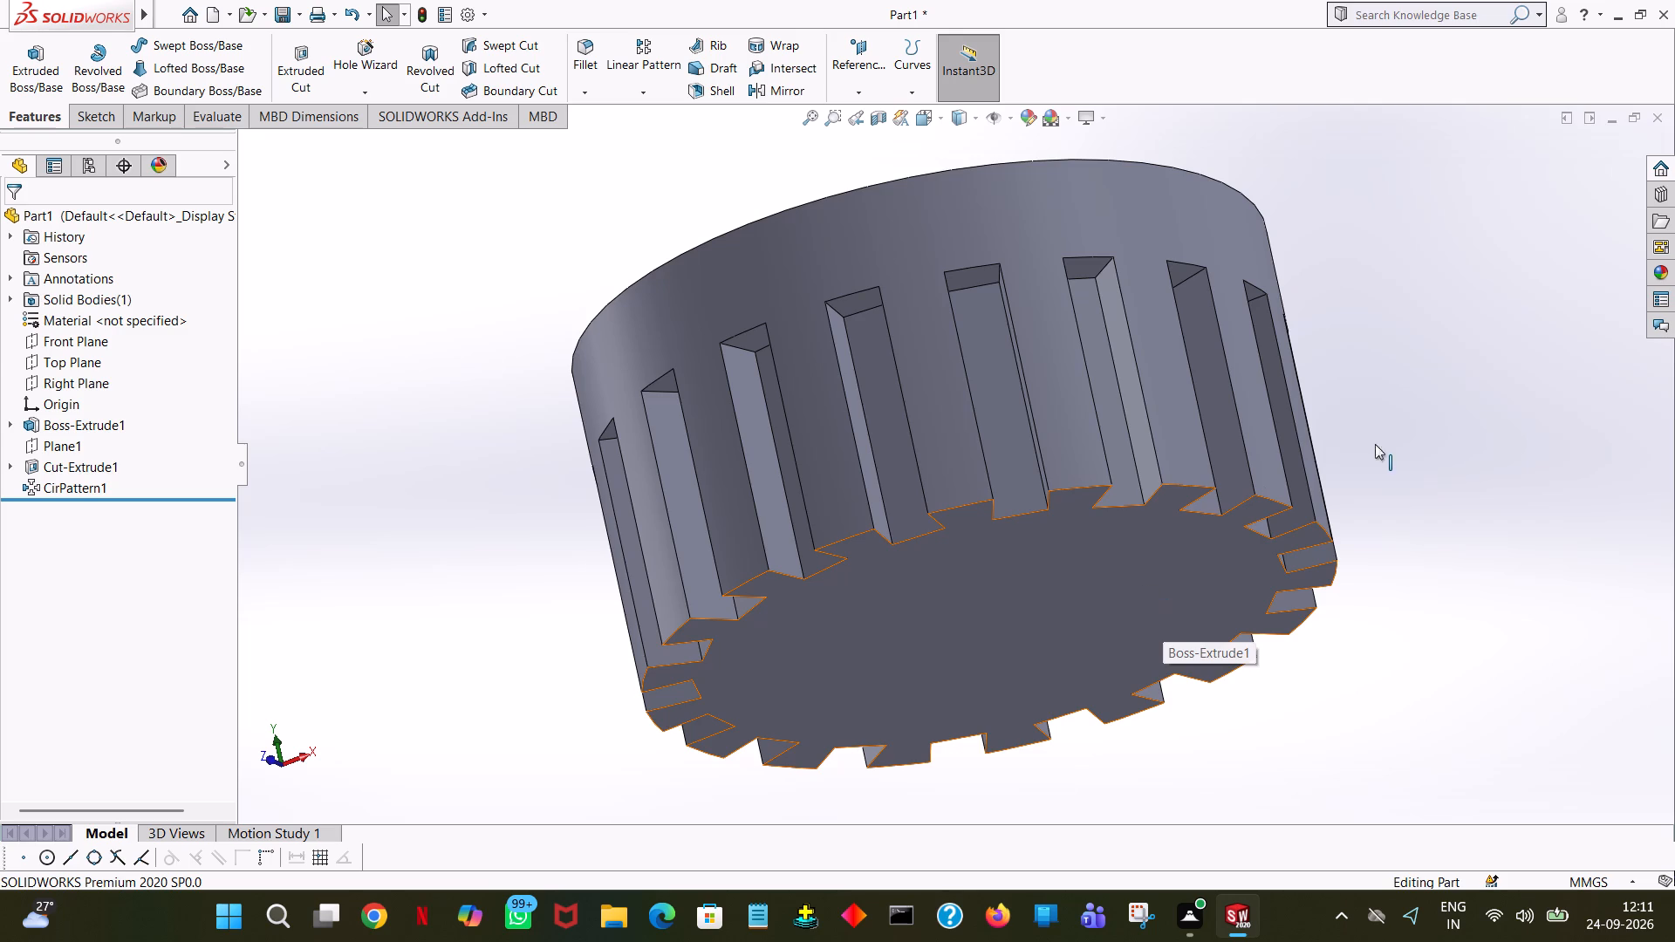
pyautogui.moveTo(1405, 361); pyautogui.dragTo(1455, 576, button='middle')
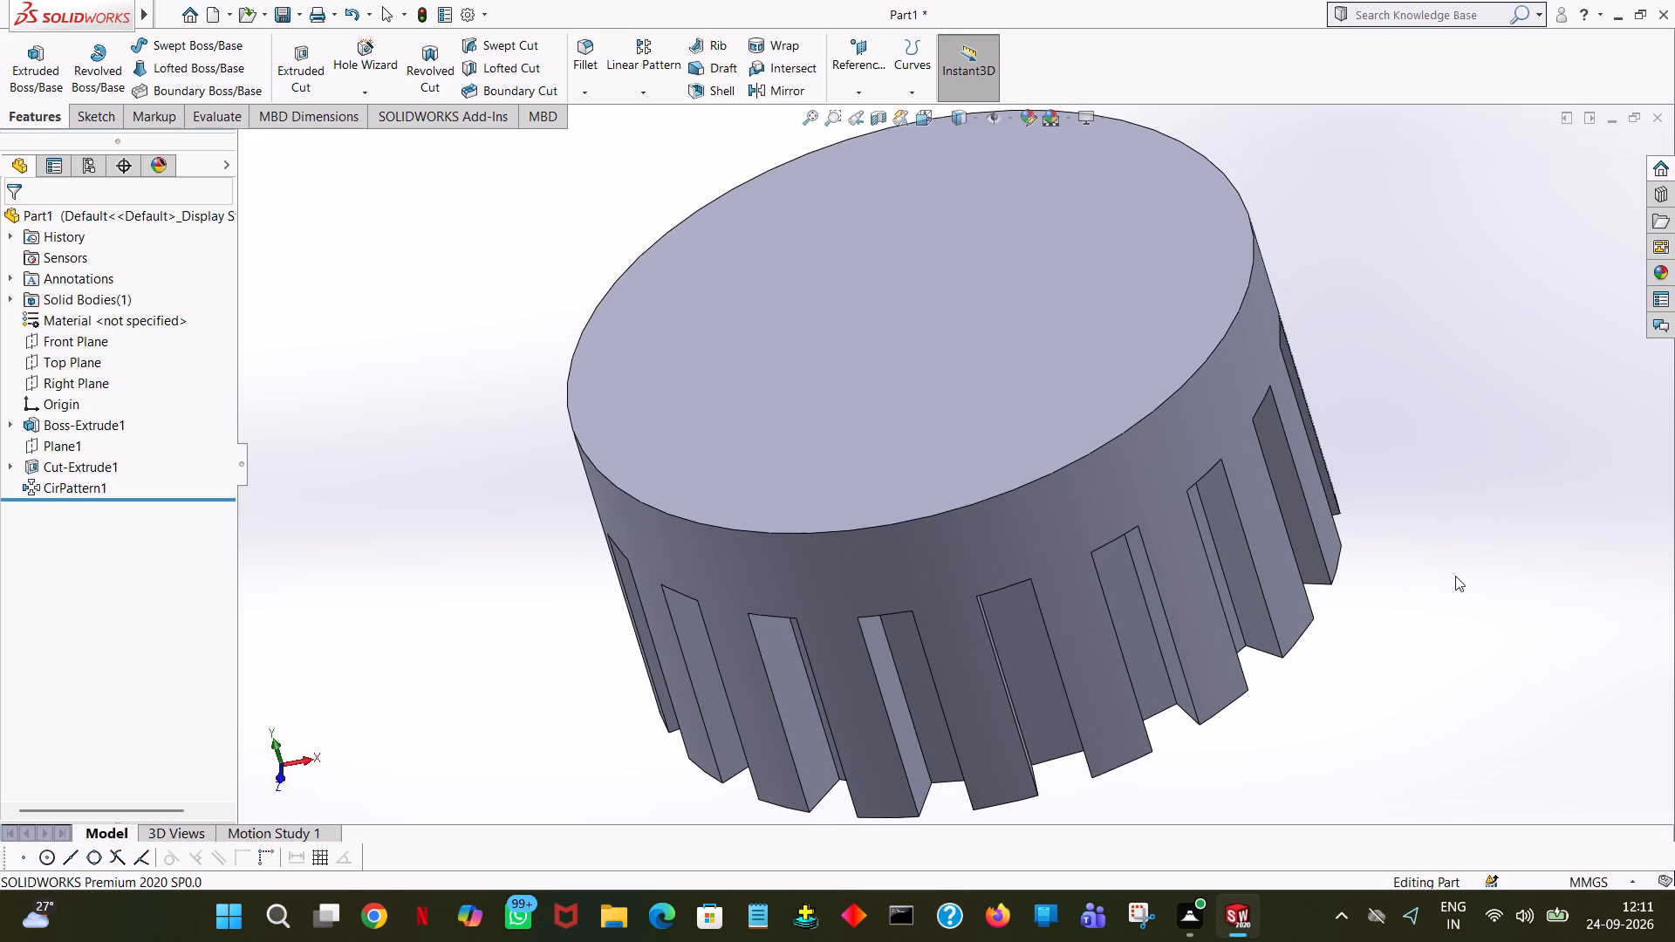
pyautogui.hotkey('ctrl', '7')
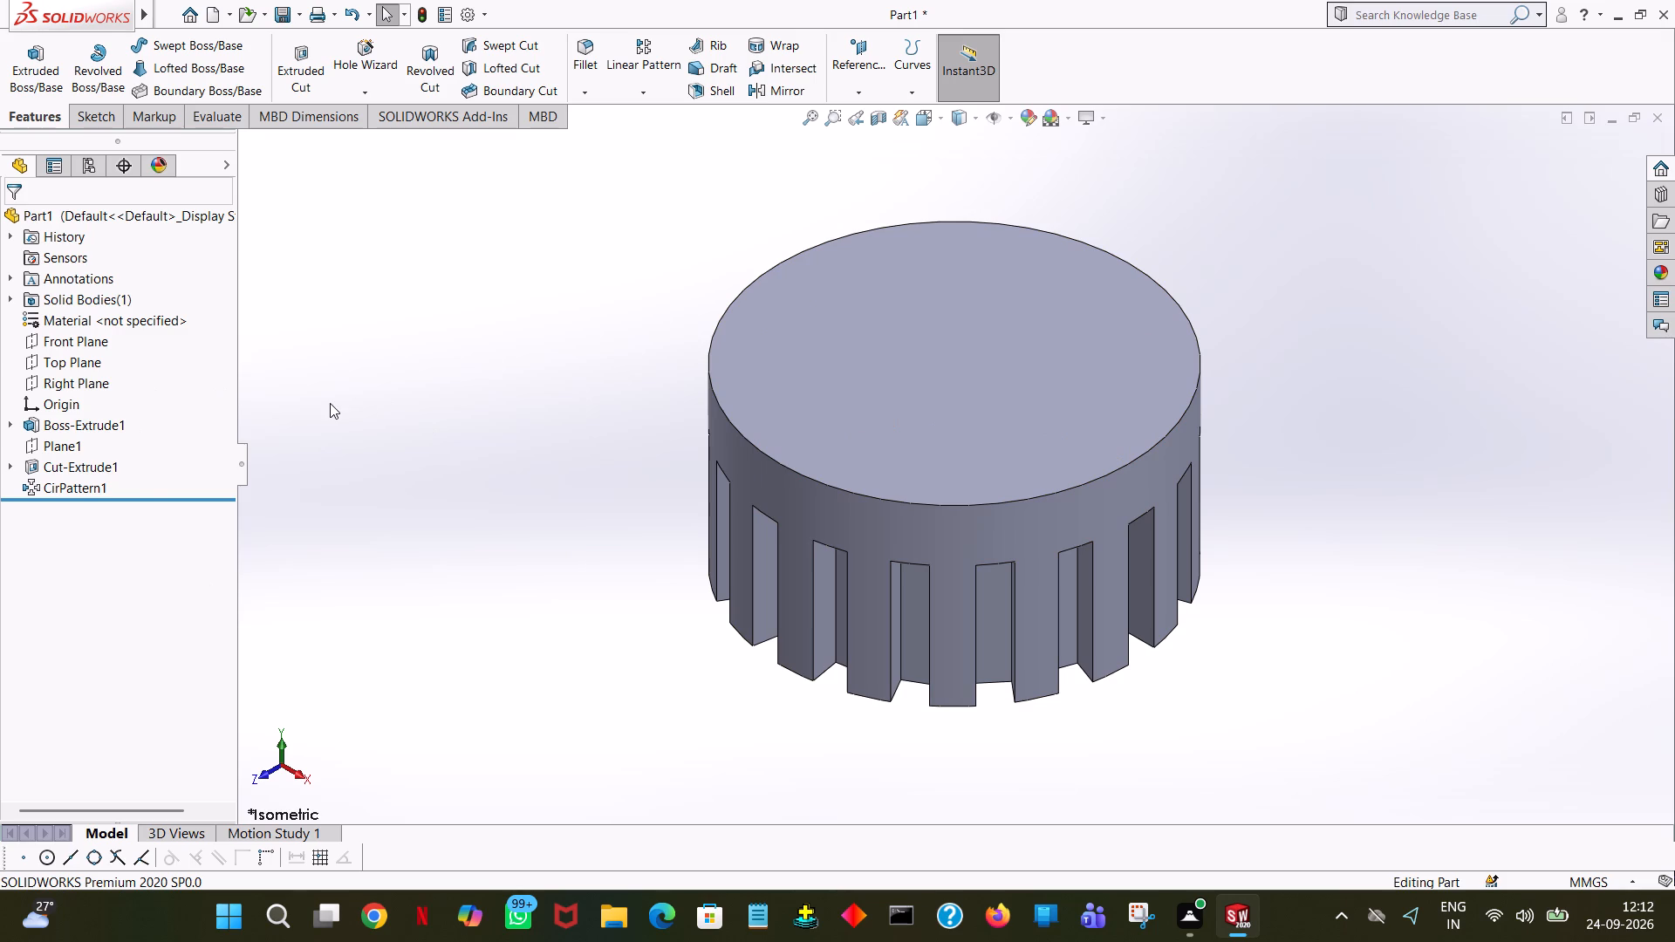
pyautogui.click(11, 66)
pyautogui.click(963, 399)
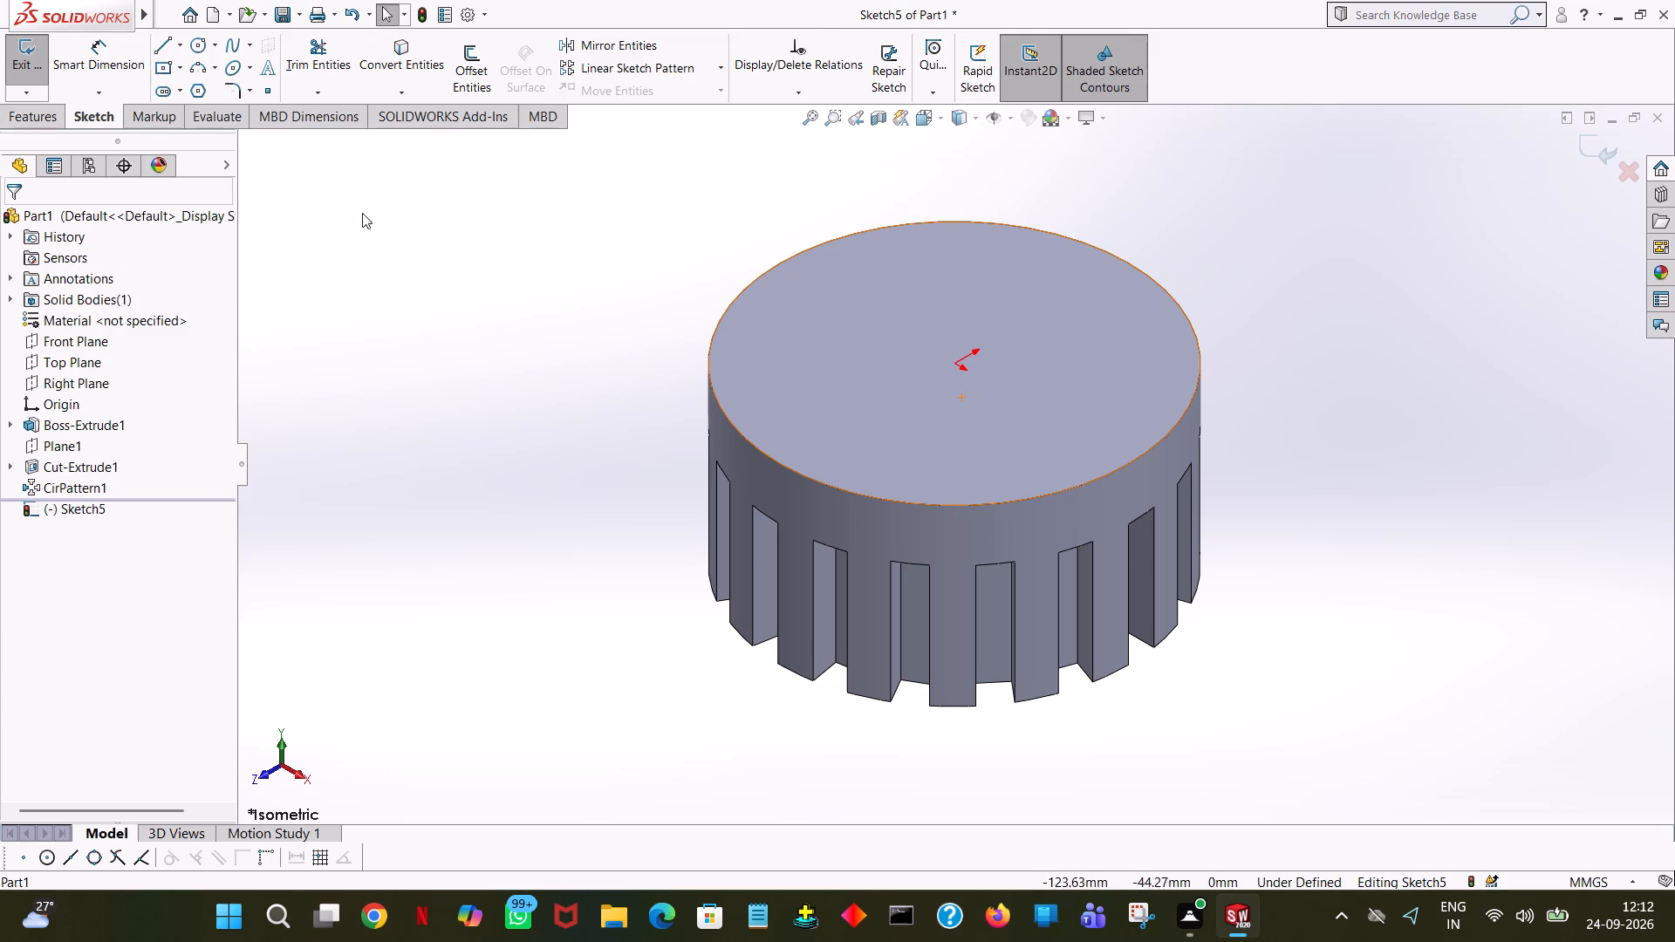
pyautogui.press('space')
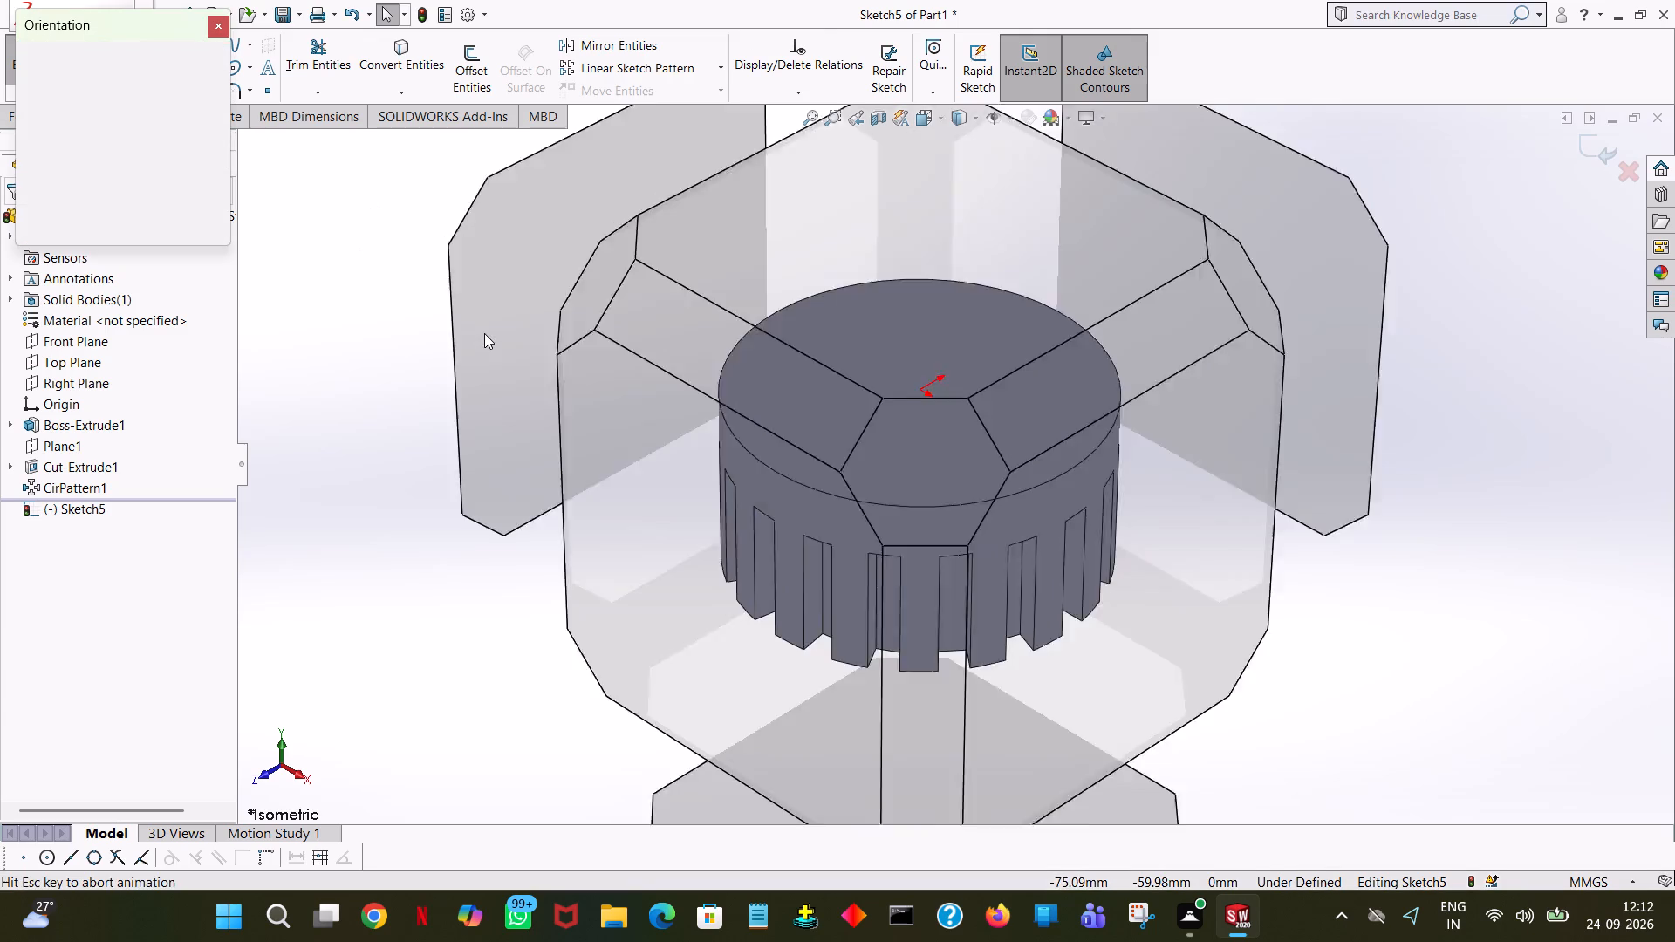
pyautogui.click(221, 135)
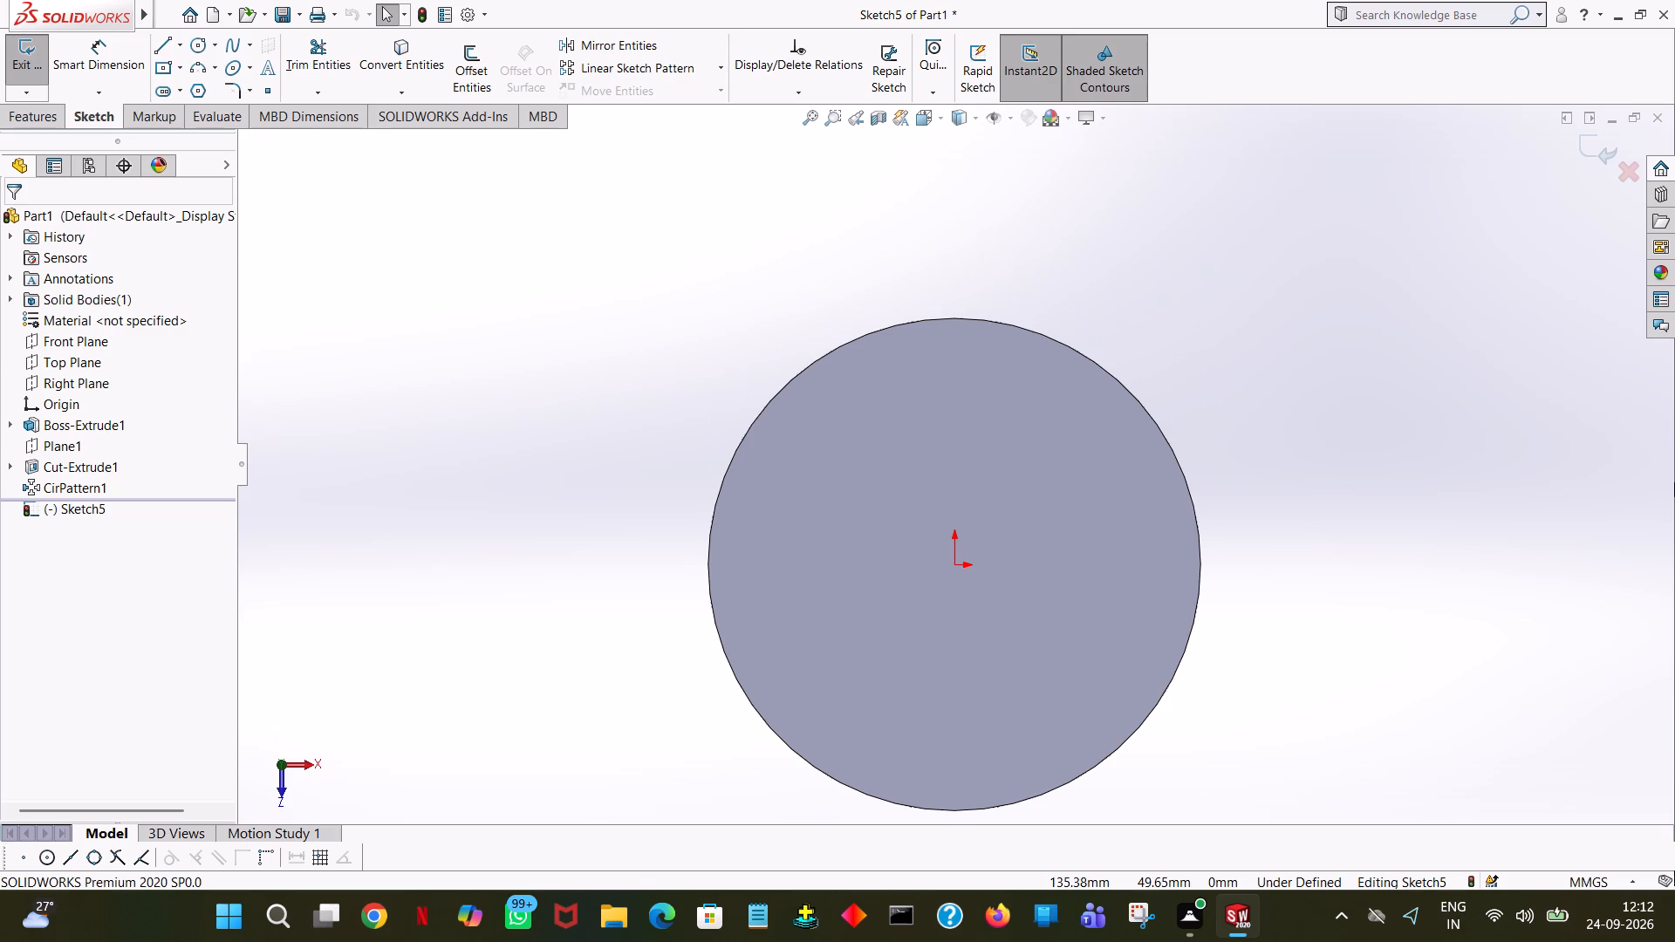
# Draw a circle centred on the origin on the top face and set its radius to 76/2, giving 38 mm.
pyautogui.click(196, 42)
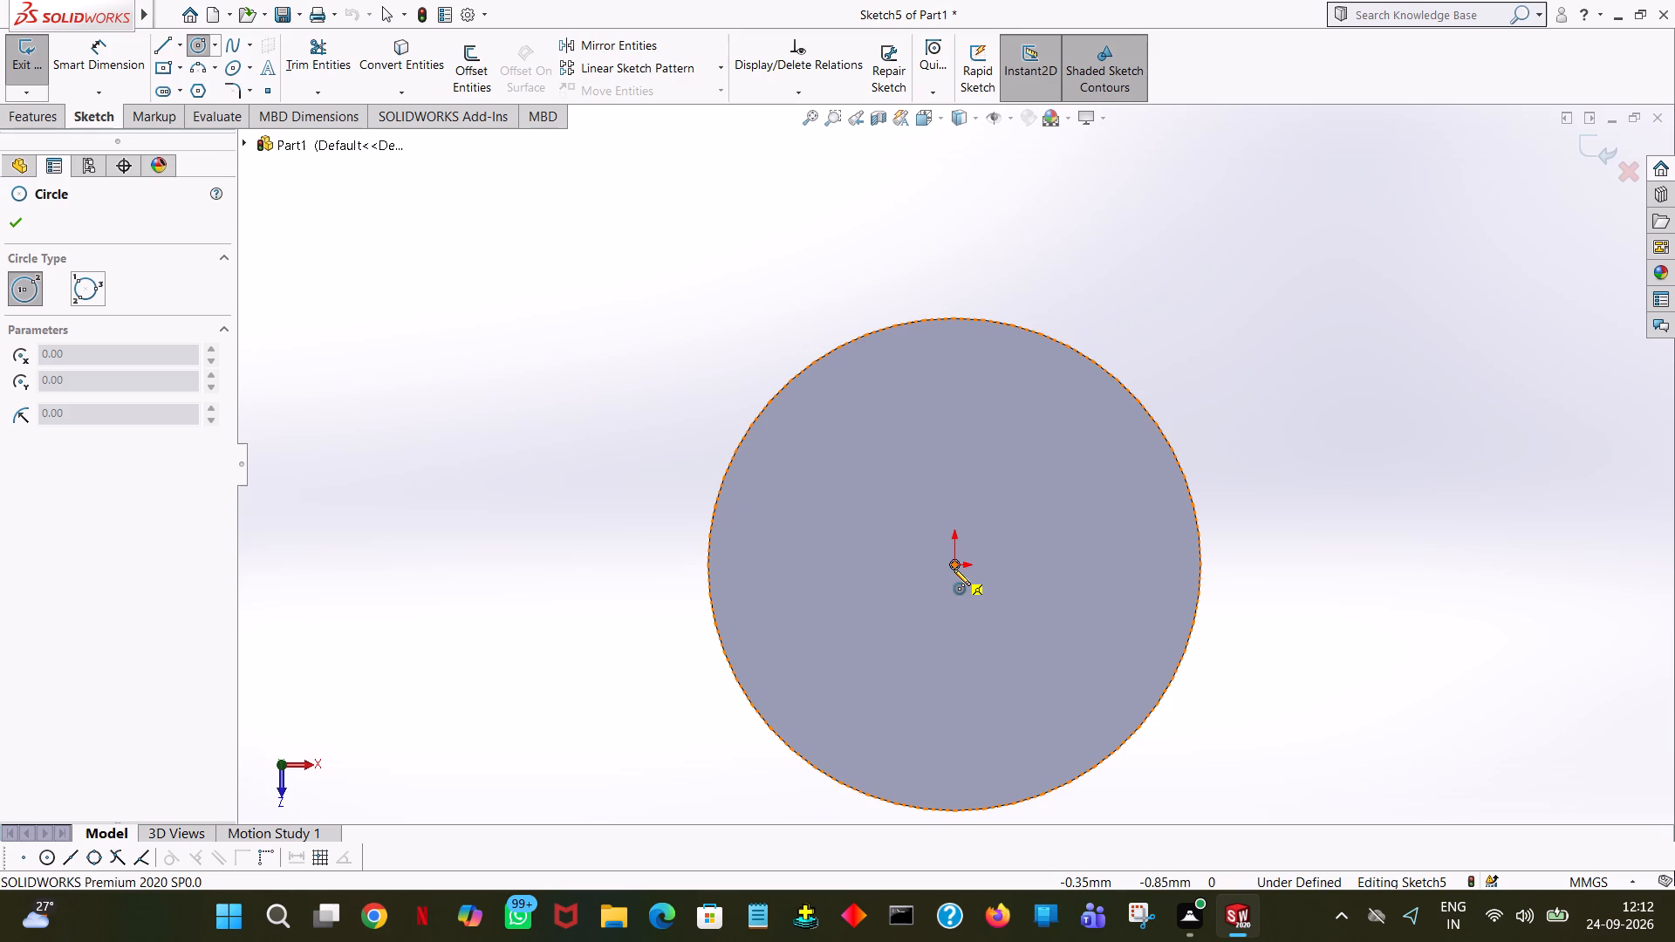
pyautogui.click(954, 568)
pyautogui.click(976, 415)
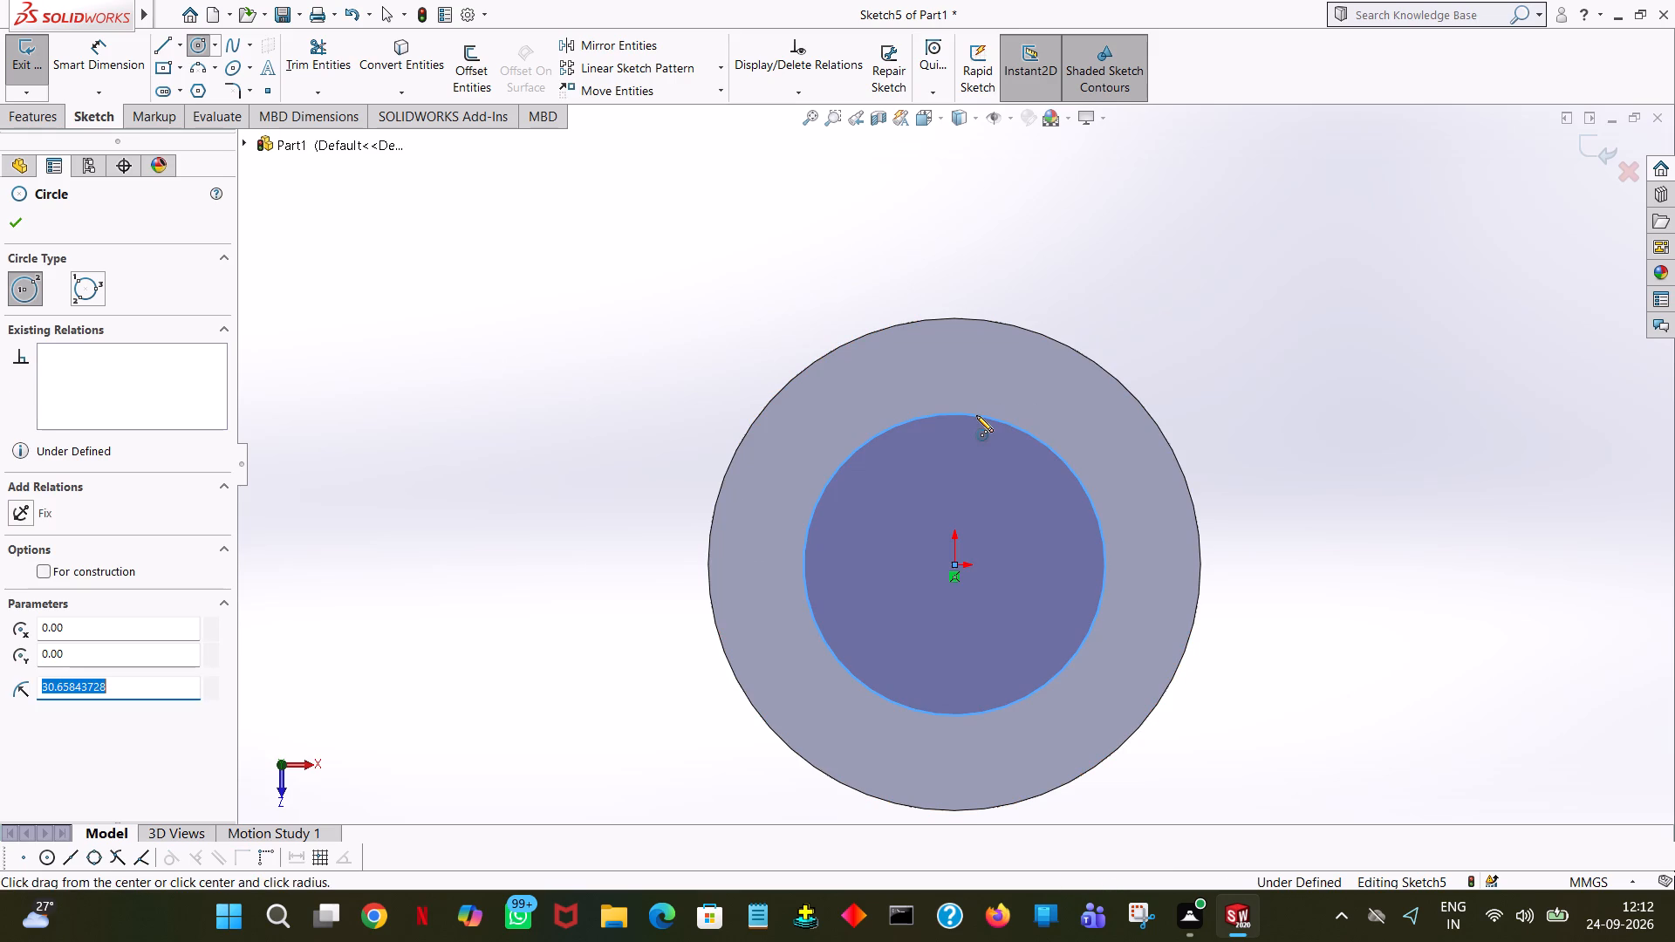
pyautogui.write('76/2')
pyautogui.press('Return')
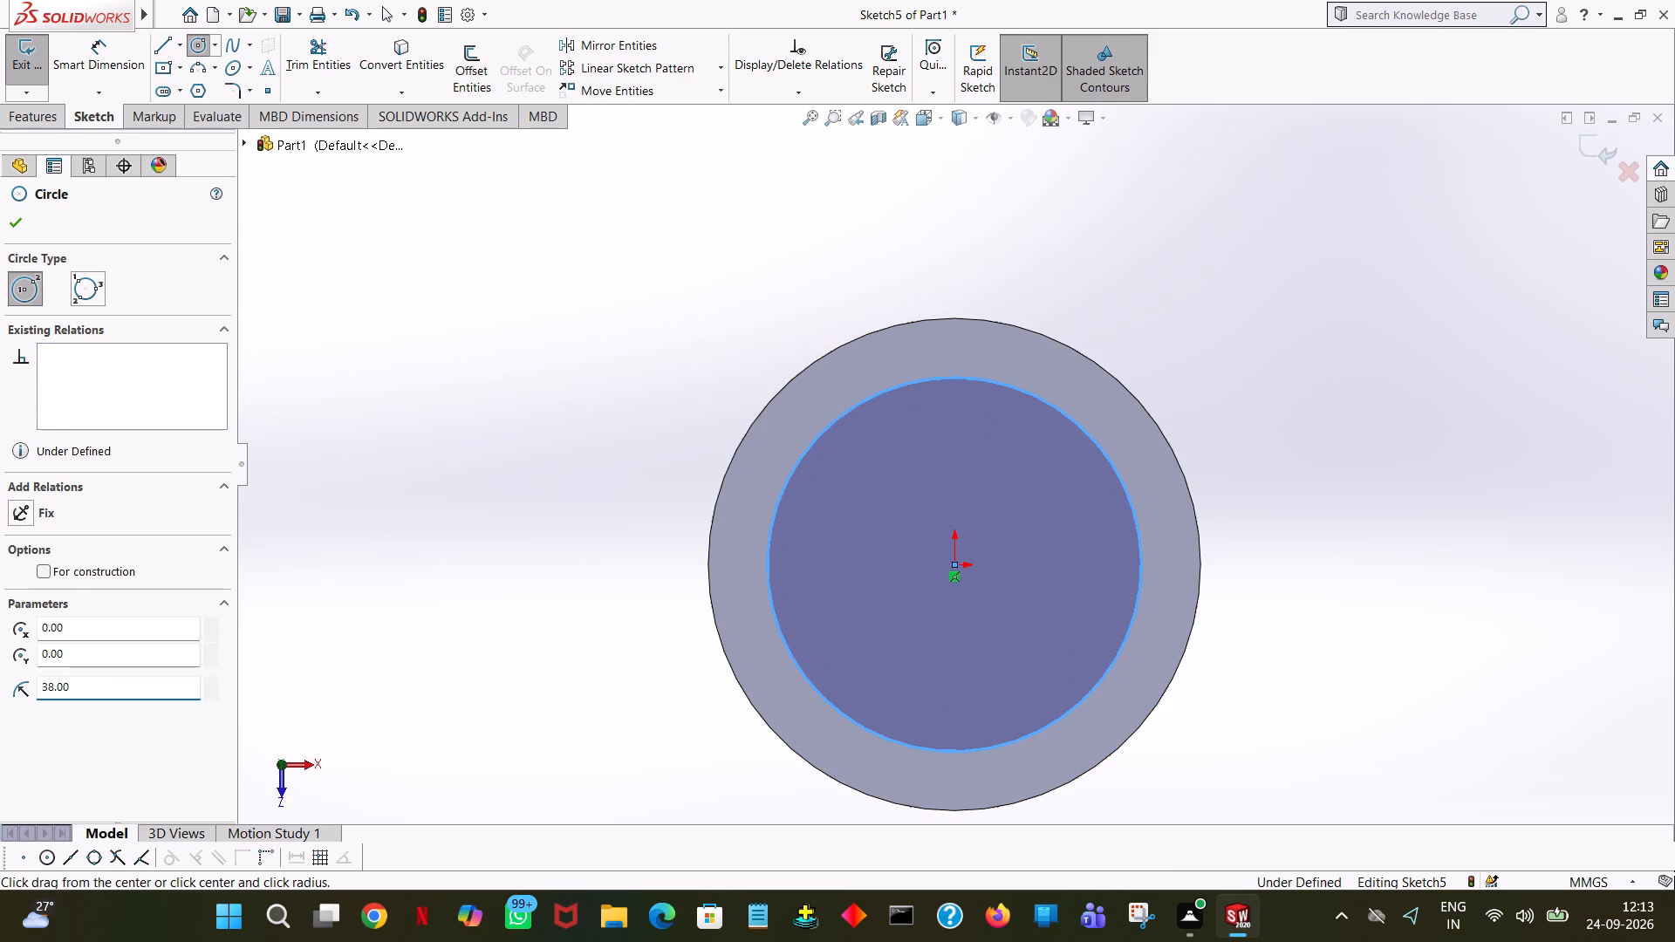
# Draw a horizontal line from the circle's bottom quadrant point, extending outward in +X, and set its length to 148 mm.
pyautogui.click(24, 214)
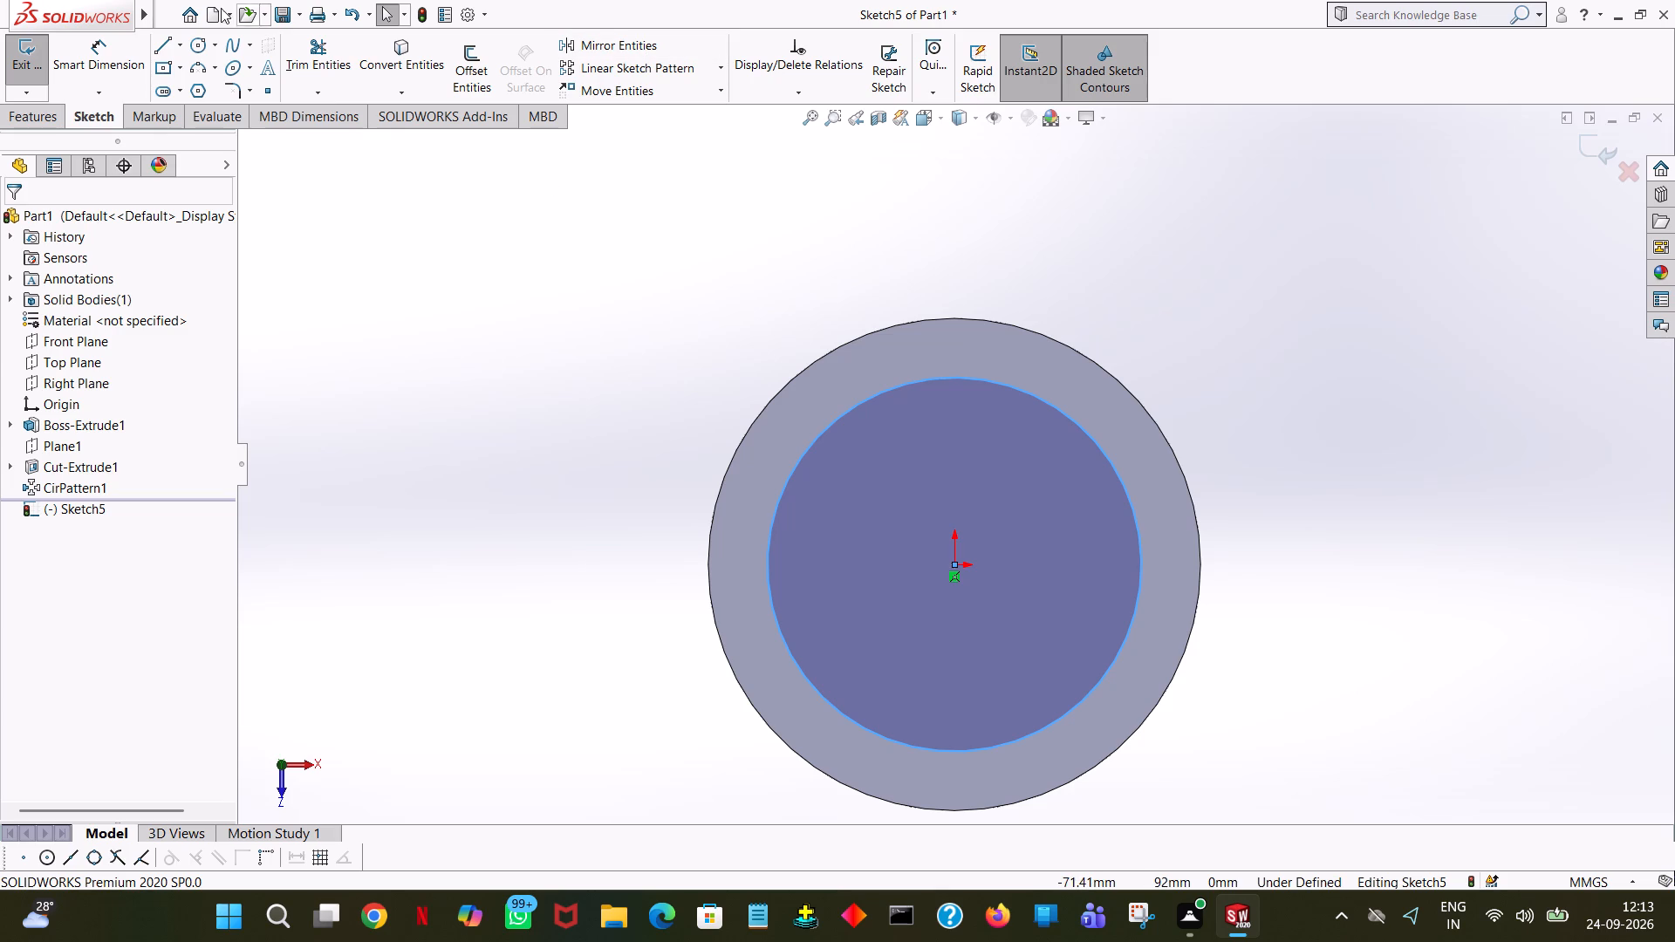
pyautogui.click(158, 44)
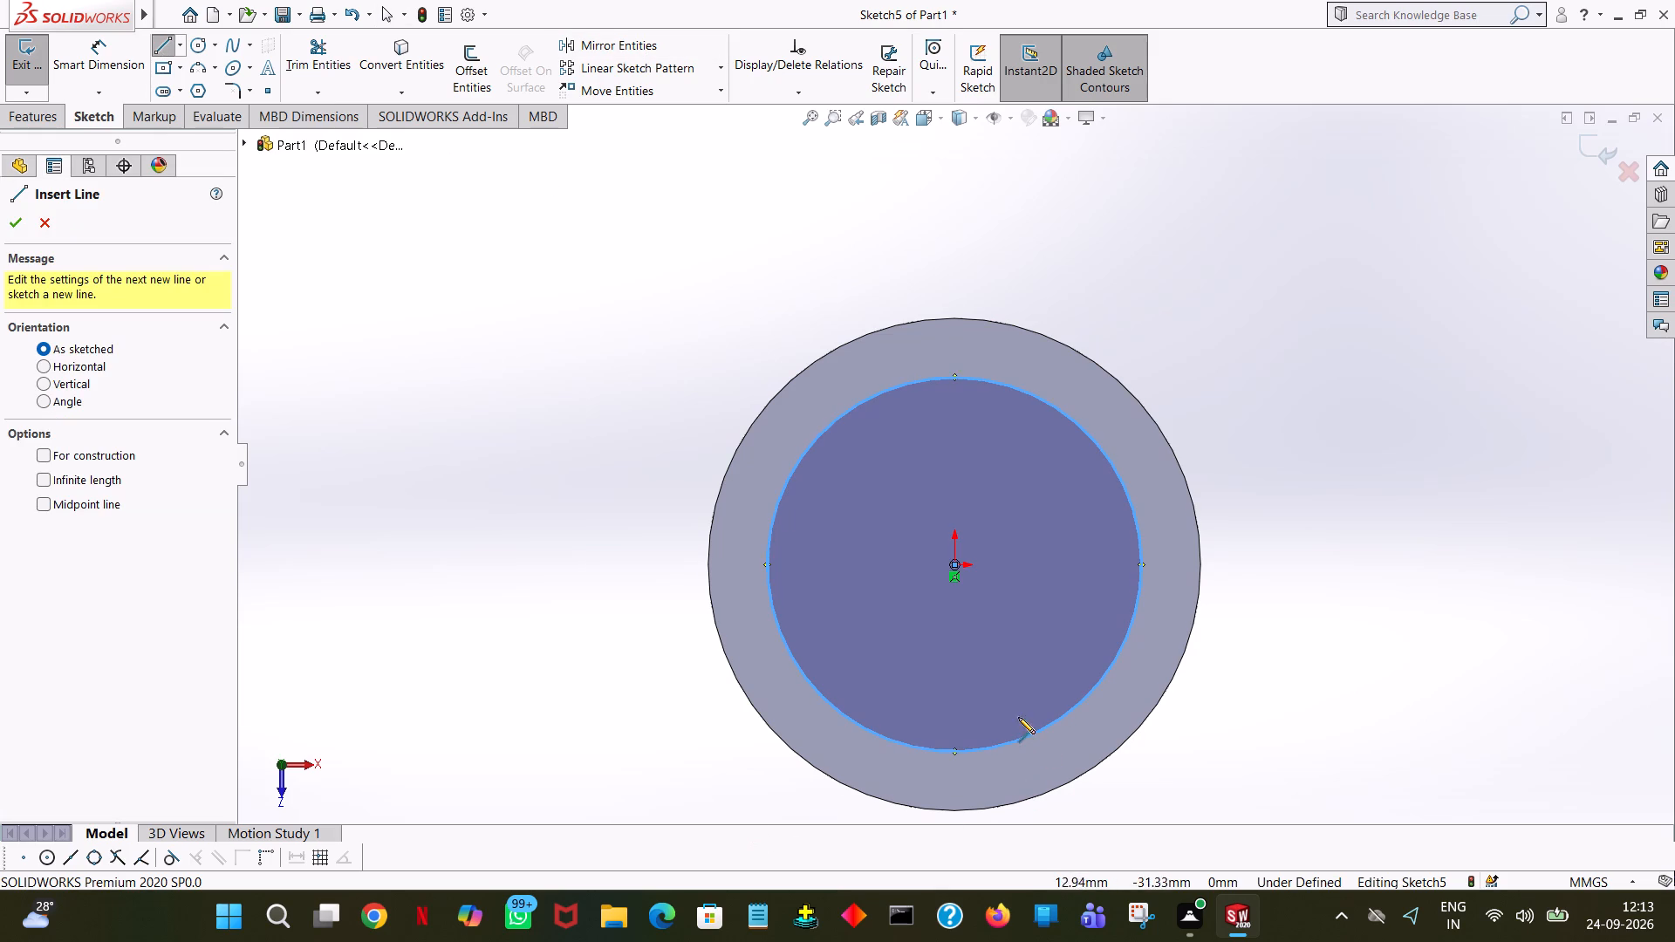
pyautogui.click(954, 751)
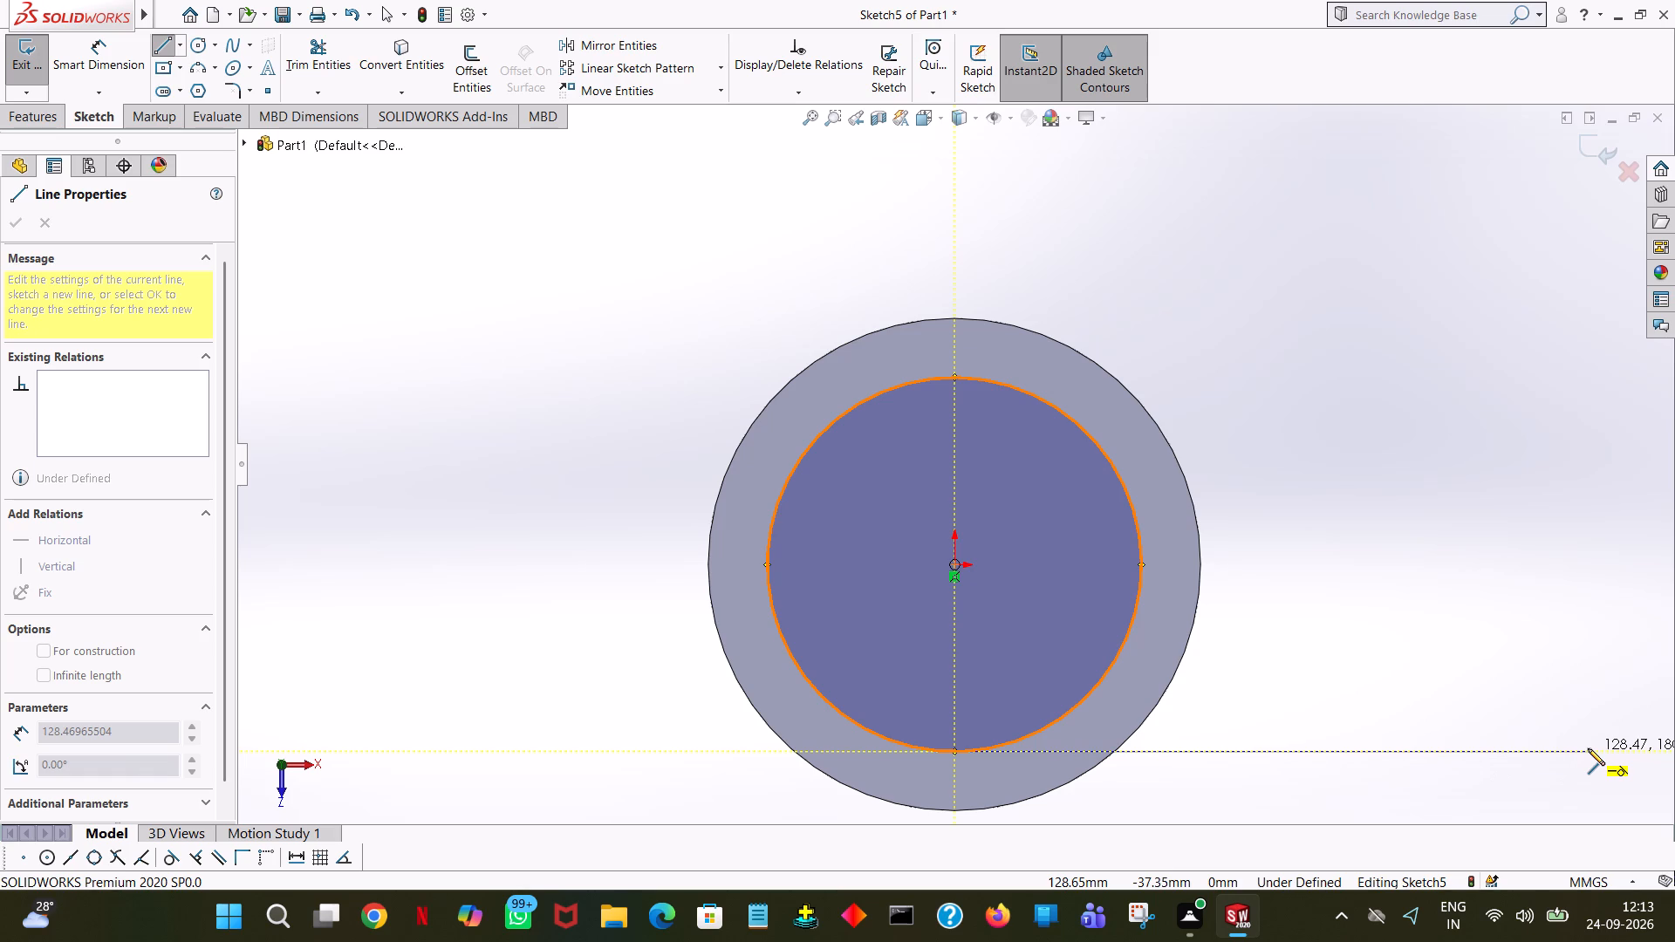
pyautogui.click(1588, 748)
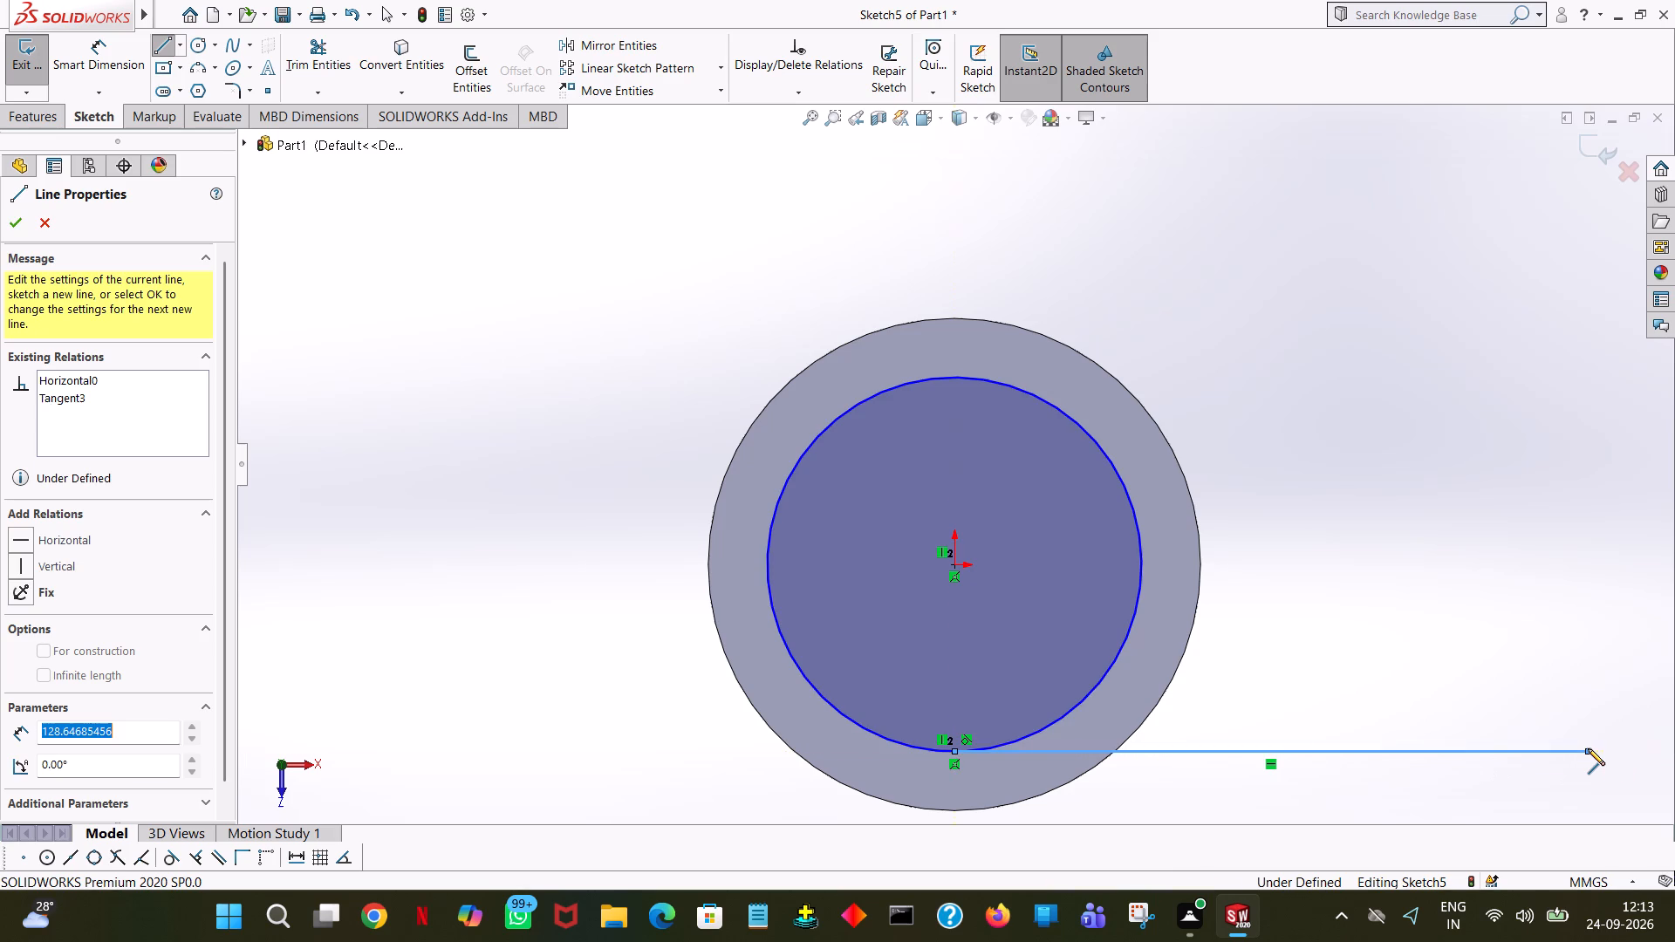
pyautogui.write('148')
pyautogui.press('Return')
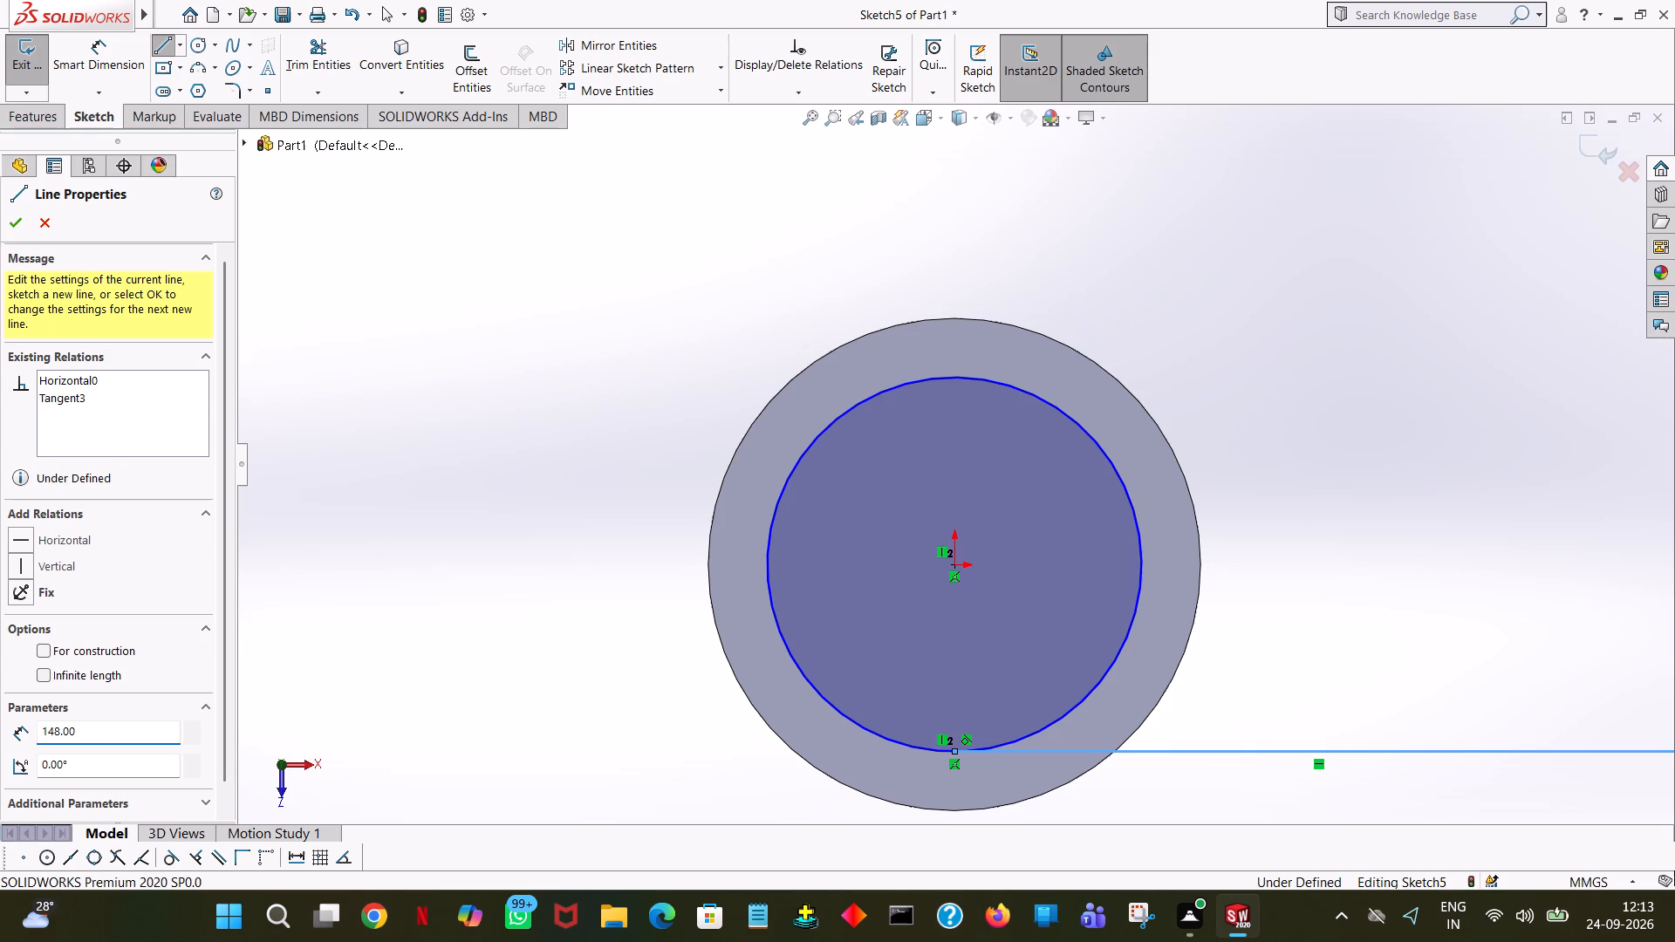
# Continue the profile with a 75 mm vertical line upward and a horizontal line of 148-87 (61 mm) back toward the circle.
pyautogui.click(808, 124)
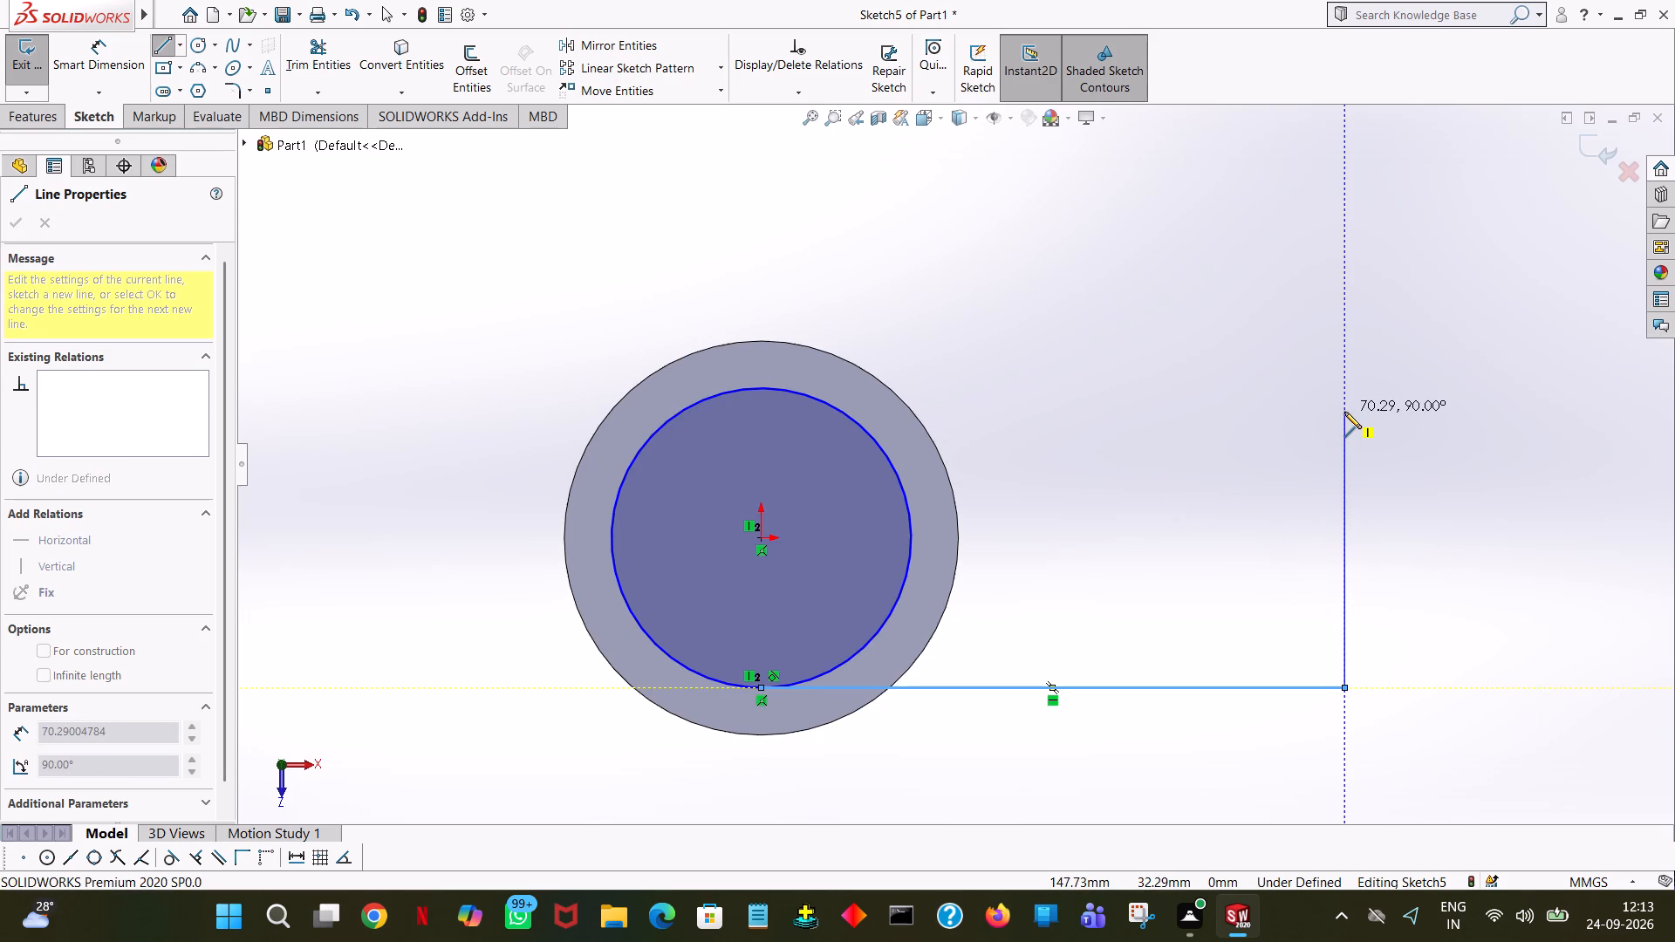
pyautogui.click(1344, 412)
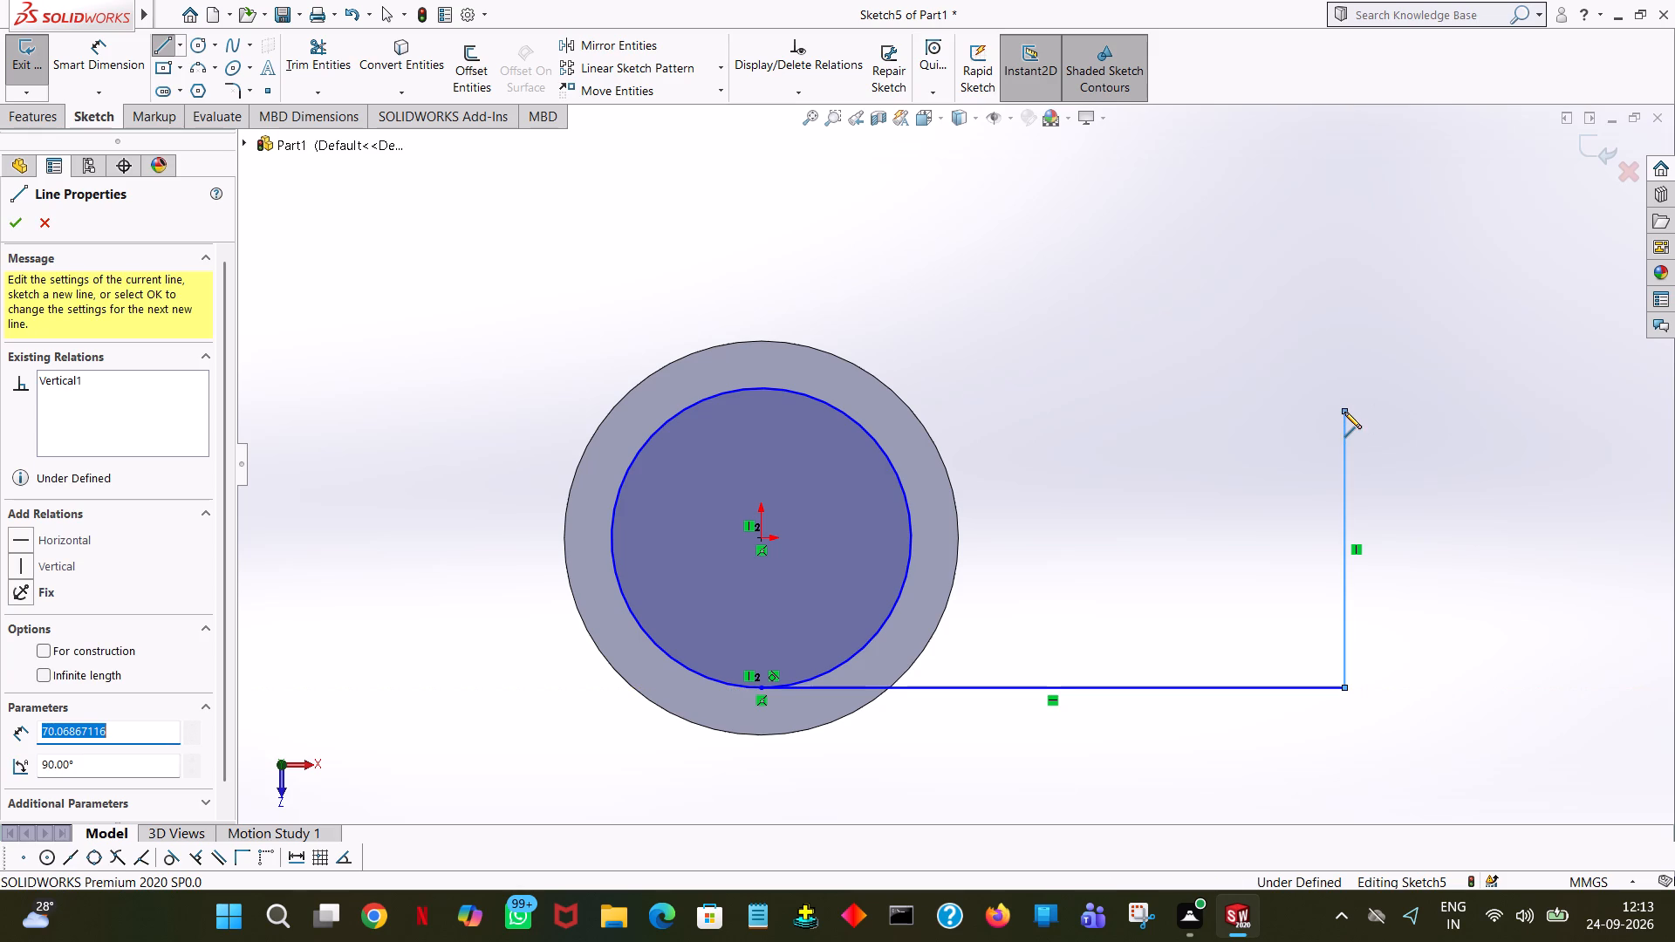
pyautogui.write('75')
pyautogui.press('Return')
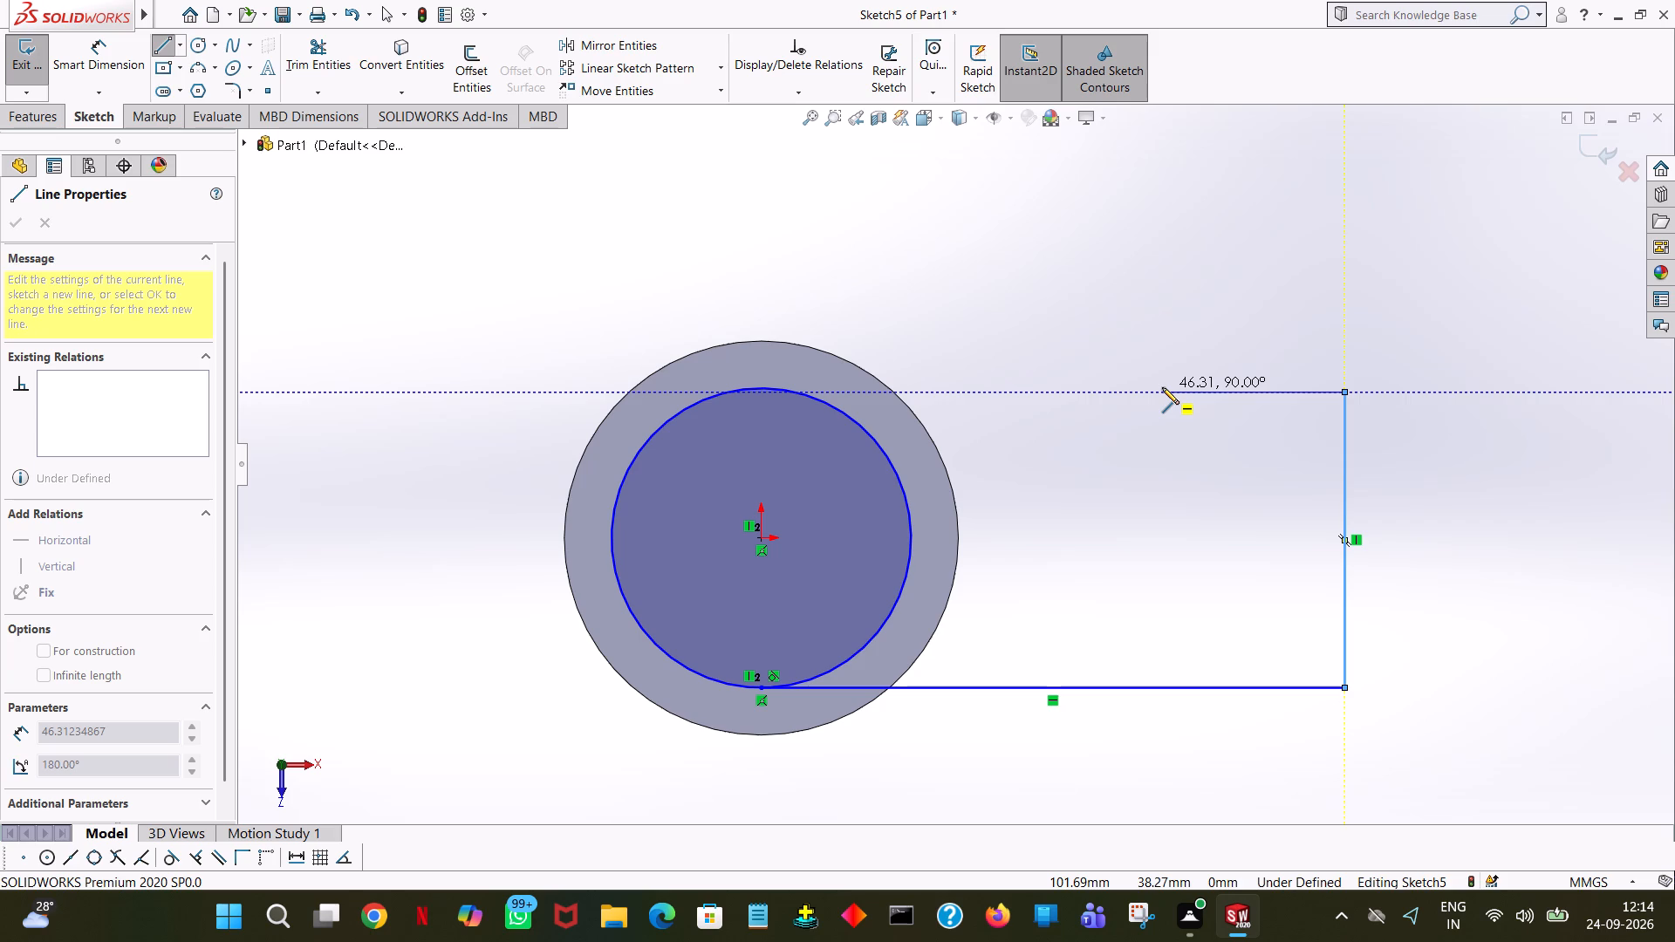
pyautogui.click(1162, 387)
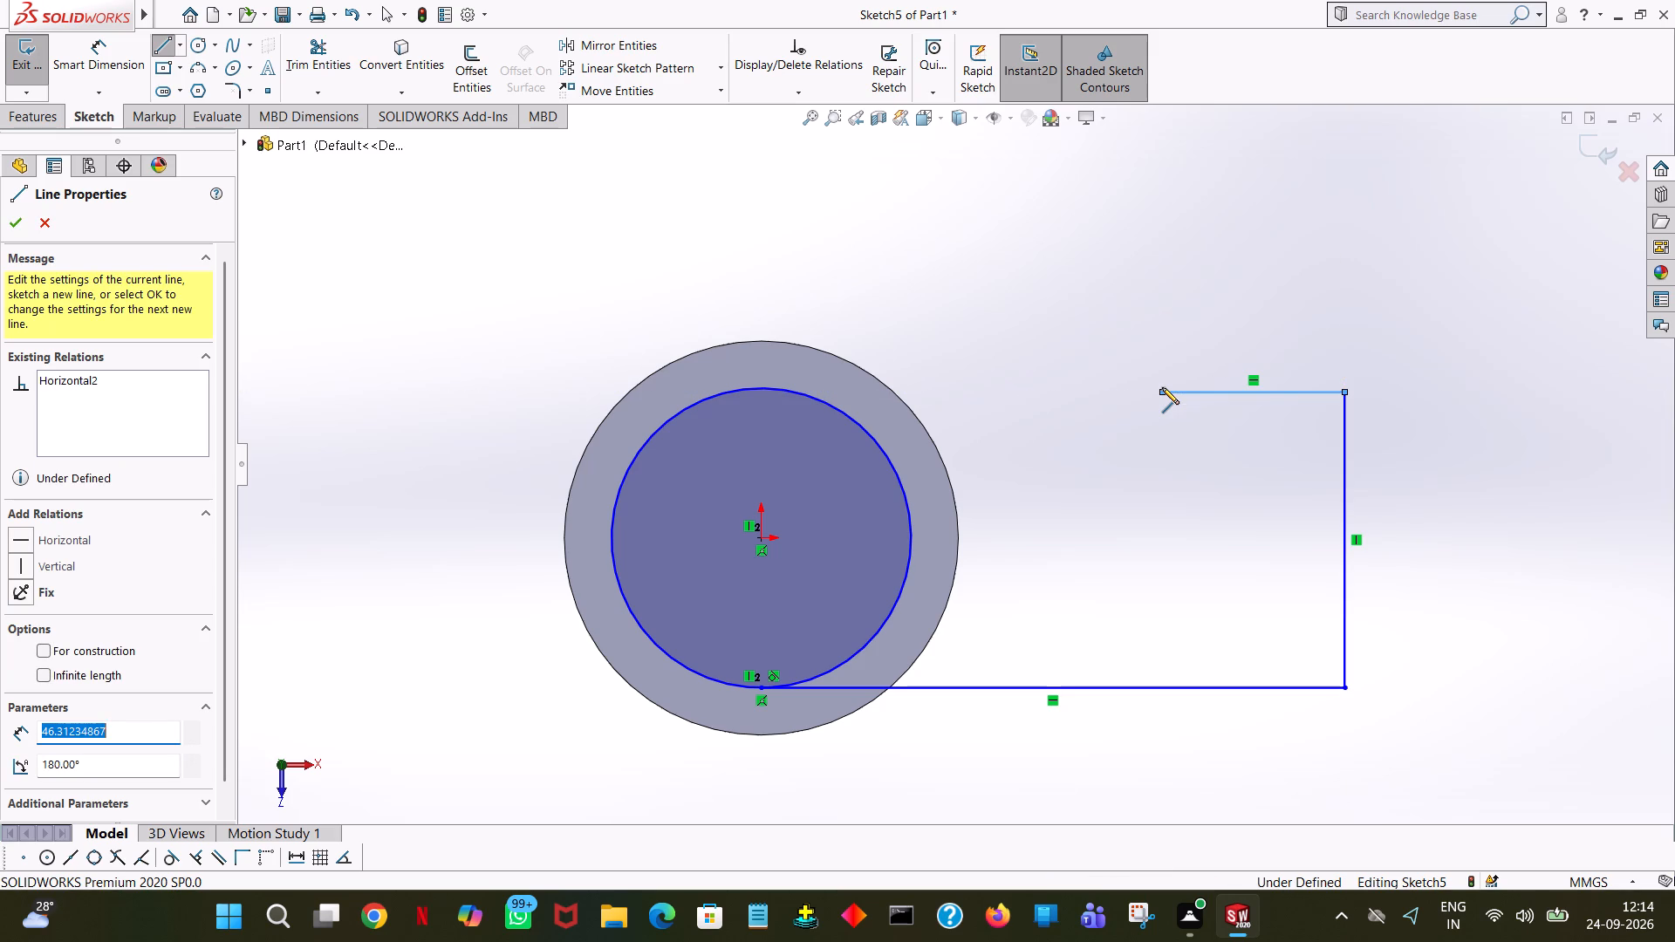
pyautogui.write('148-')
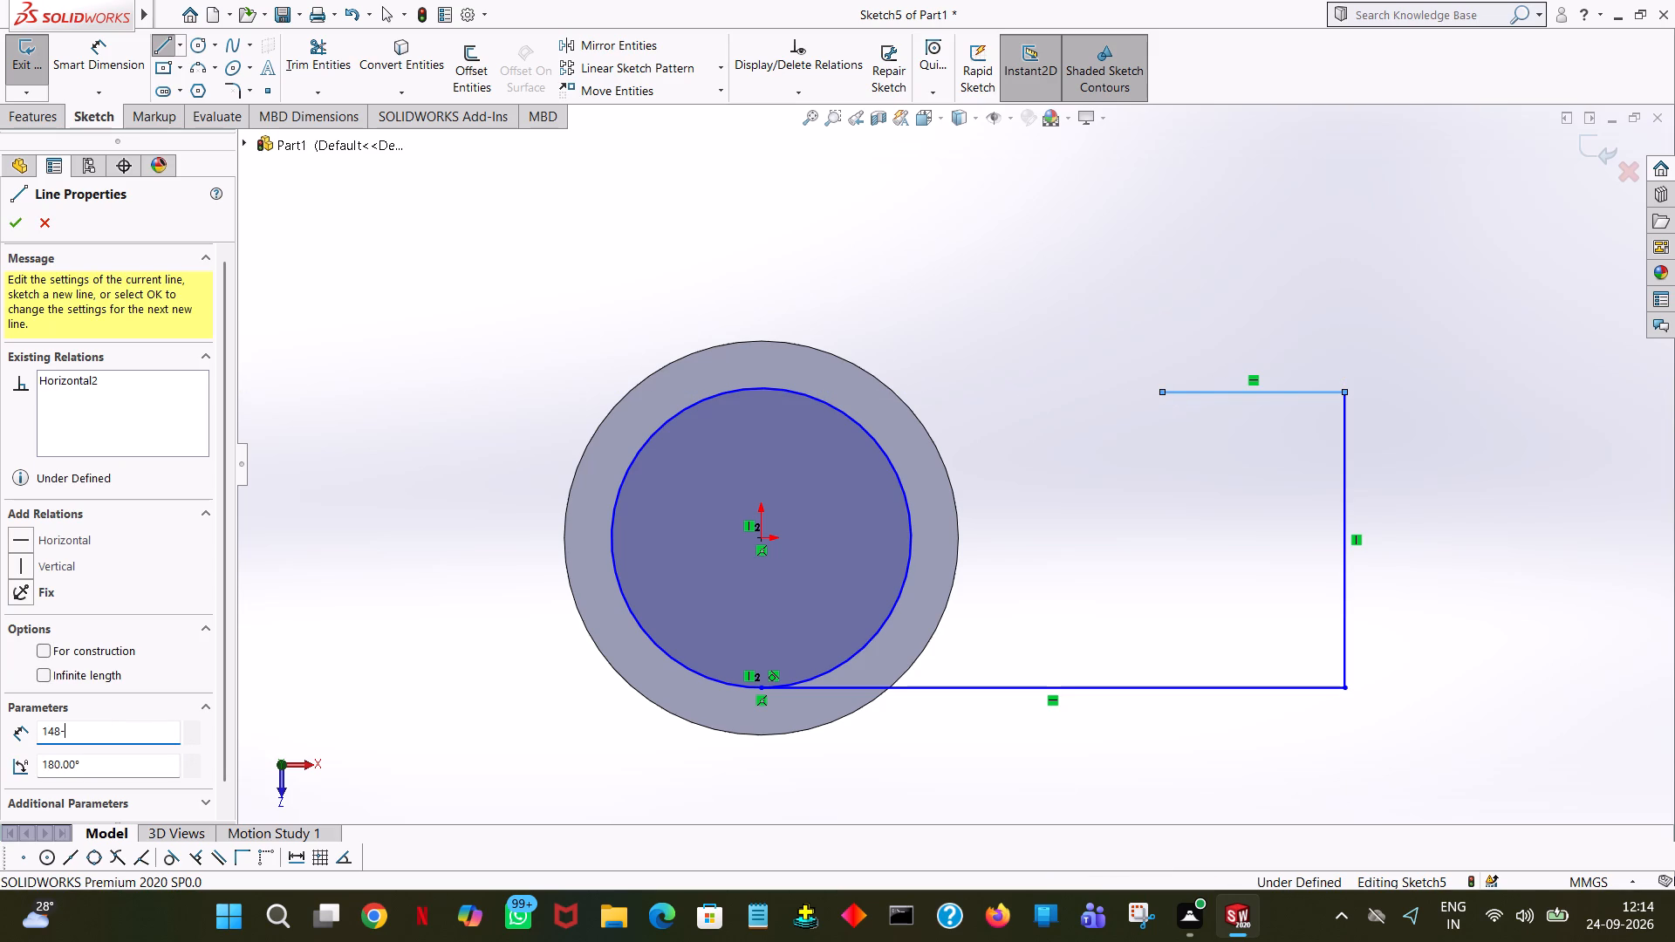
pyautogui.write('87')
pyautogui.press('Return')
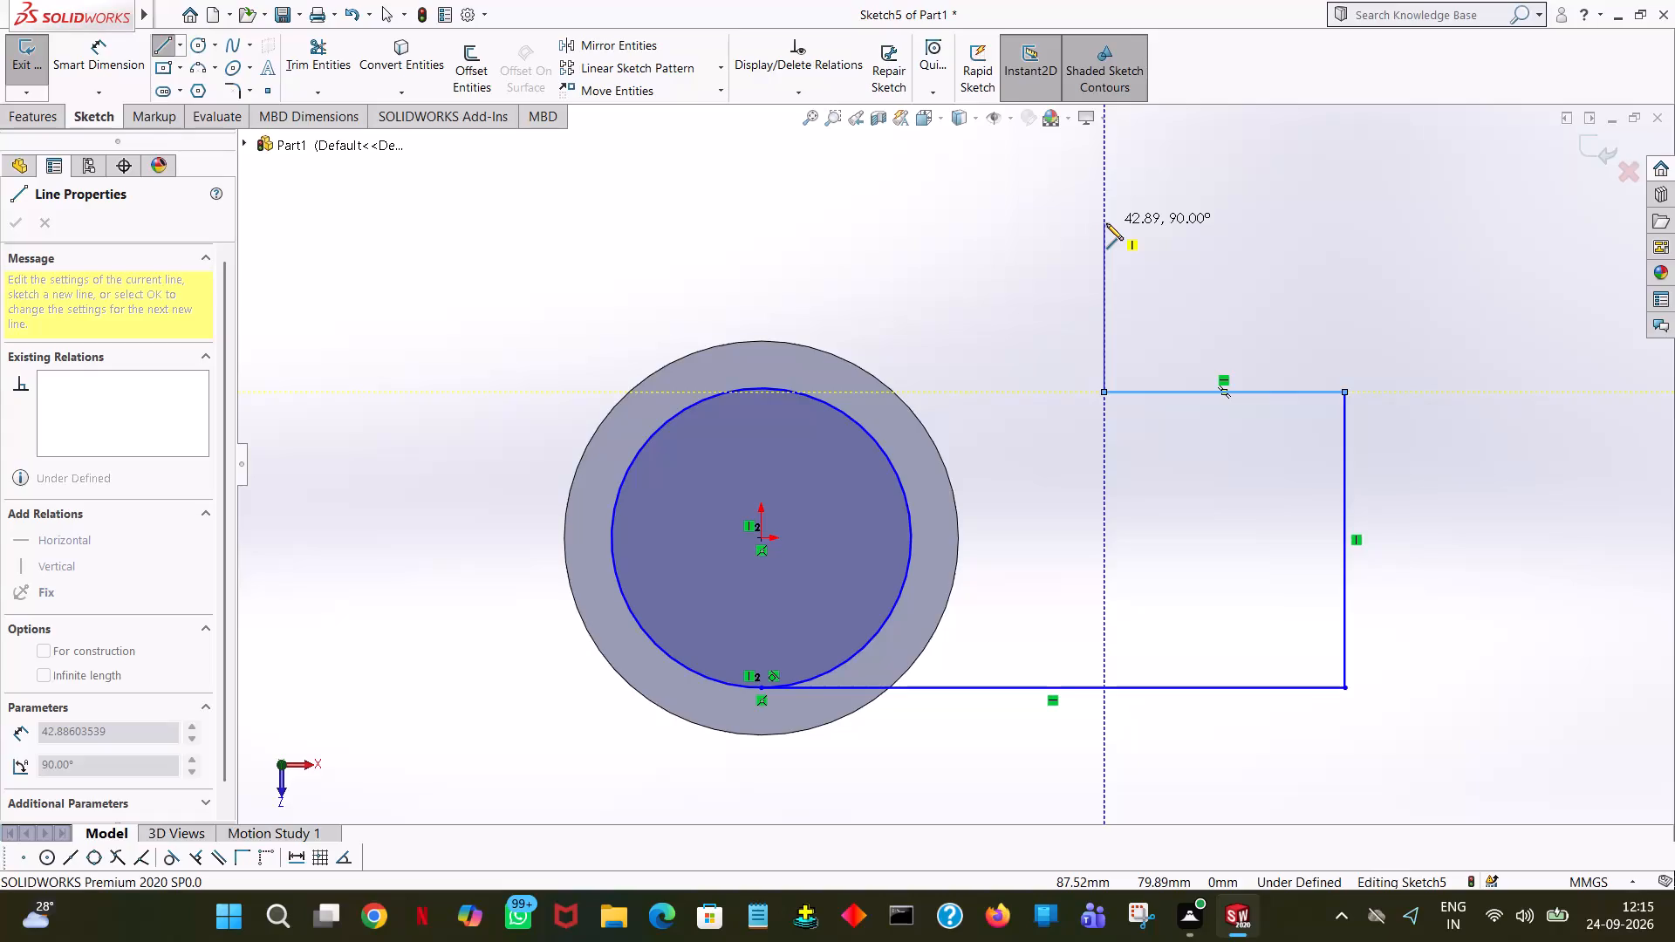
# Add a vertical line upward from the 61 mm line's inner end, end the chain, and set its length to 128-75 (53 mm).
pyautogui.click(1106, 223)
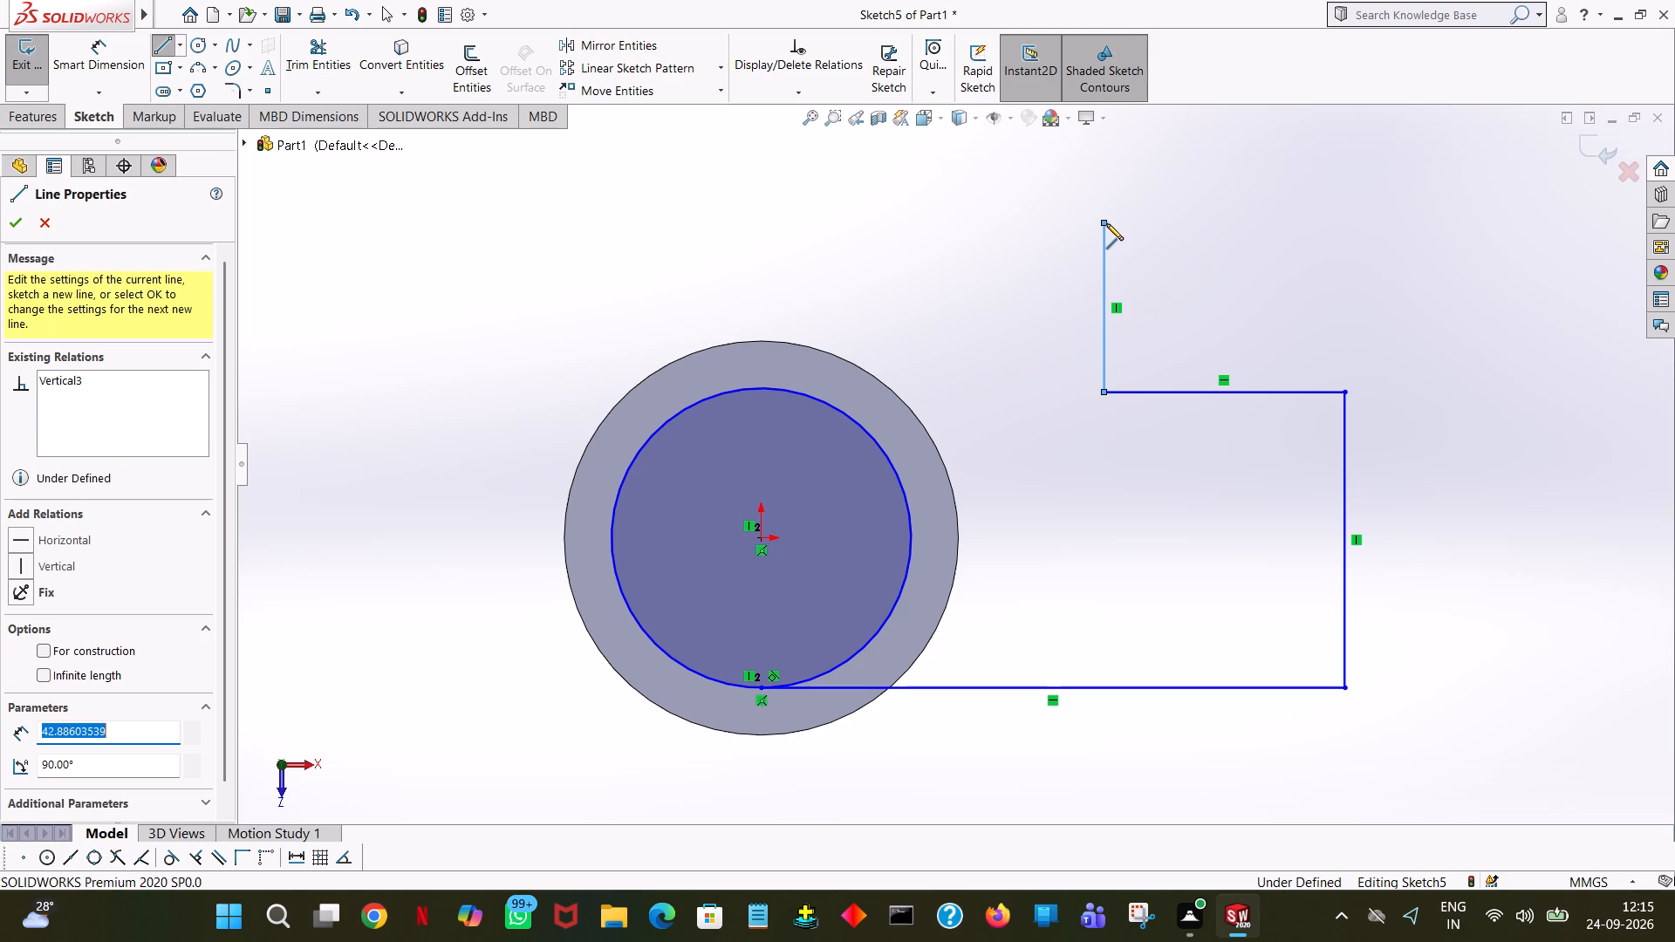
pyautogui.rightClick(1121, 229)
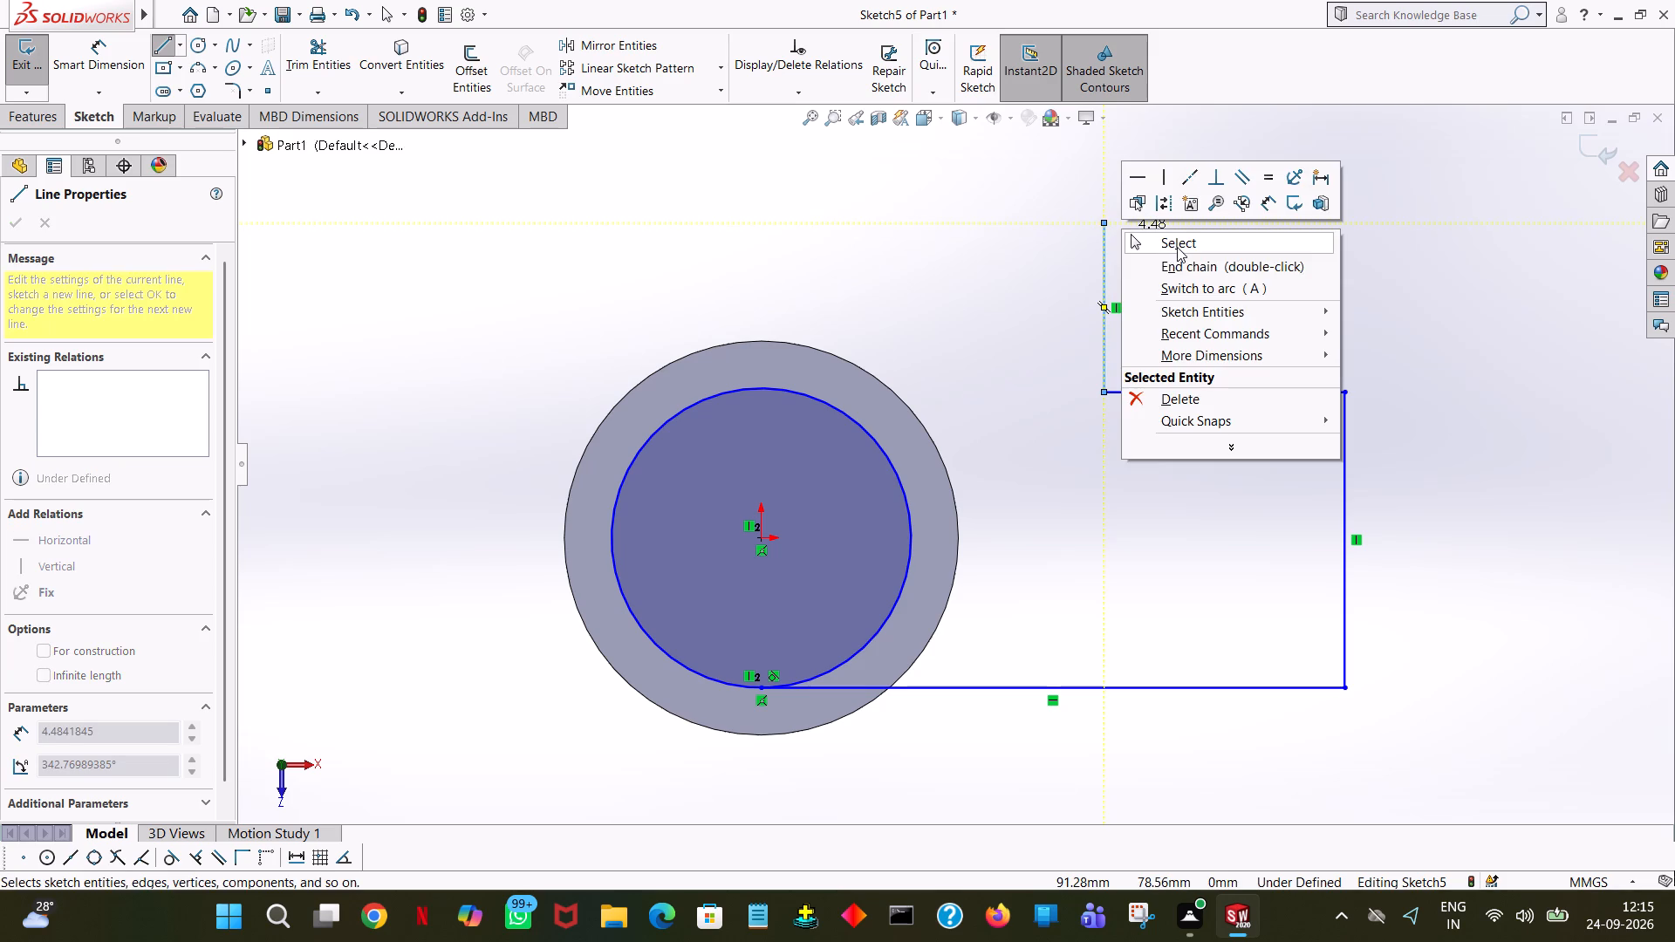
pyautogui.click(1177, 247)
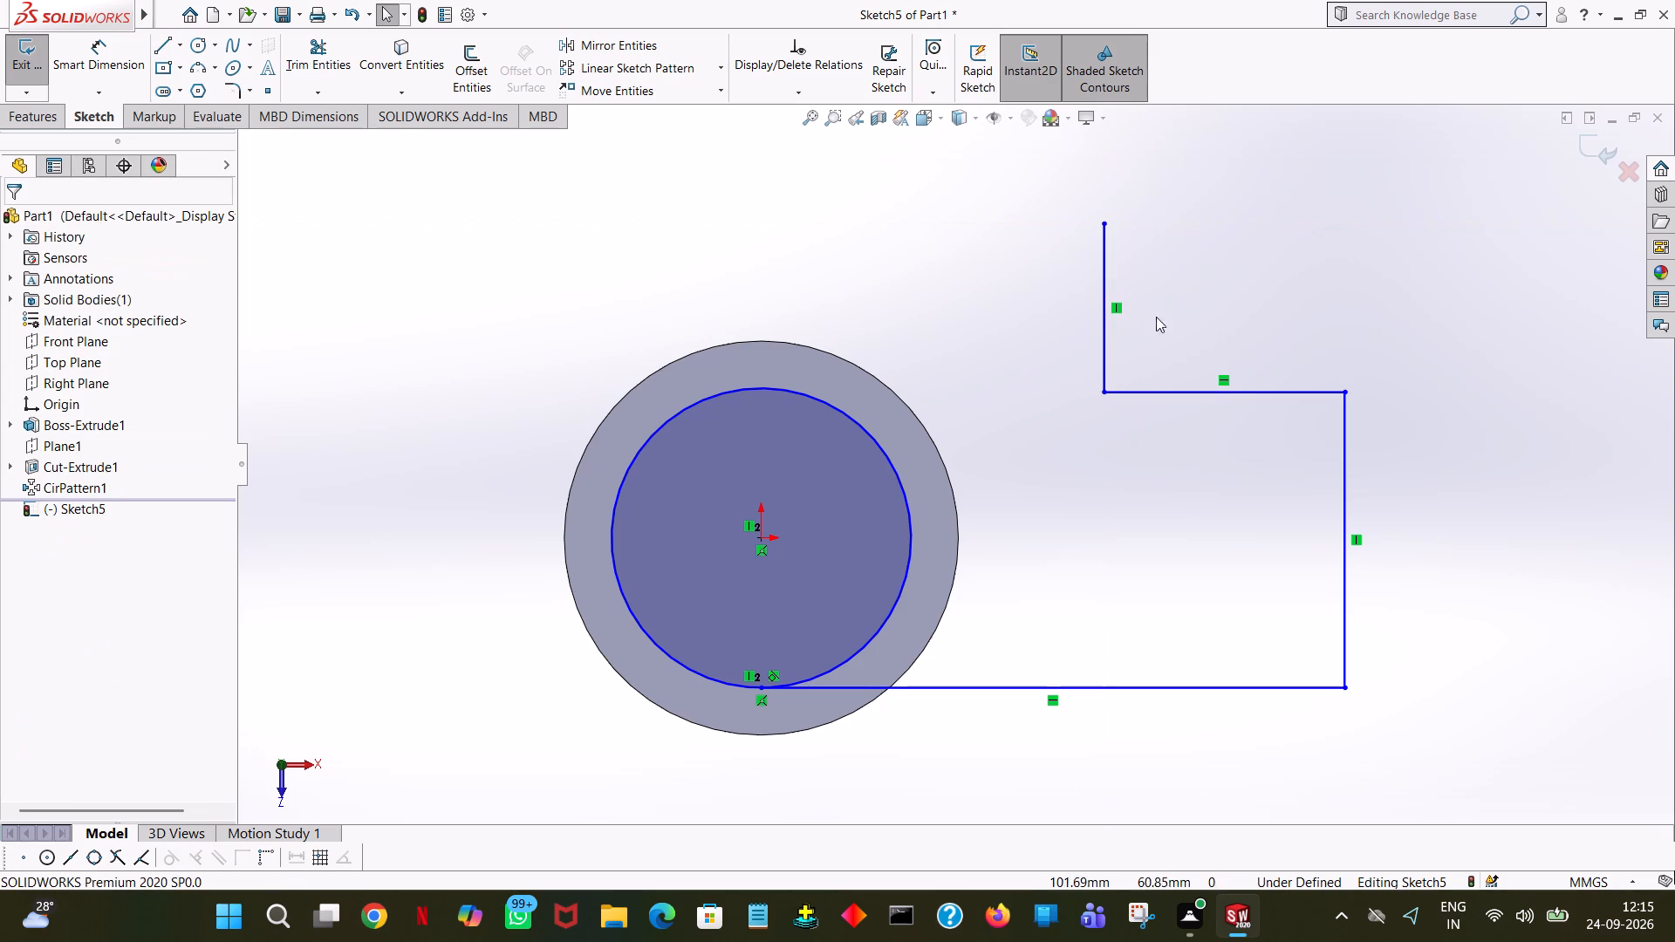
pyautogui.click(1104, 345)
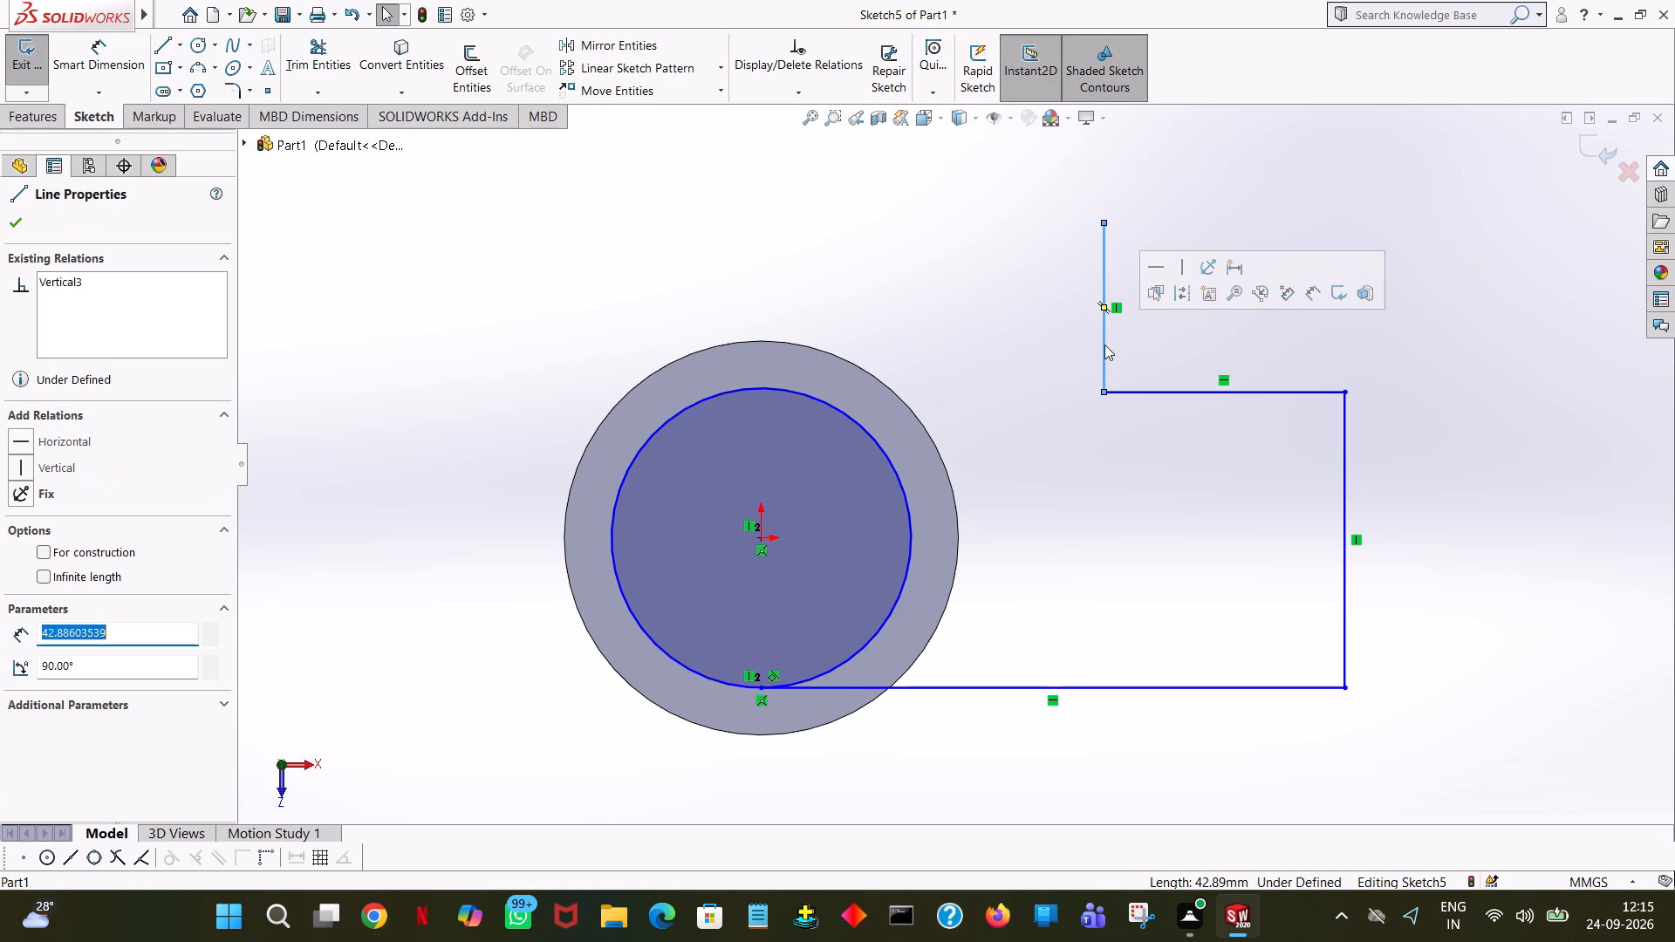
pyautogui.press('1')
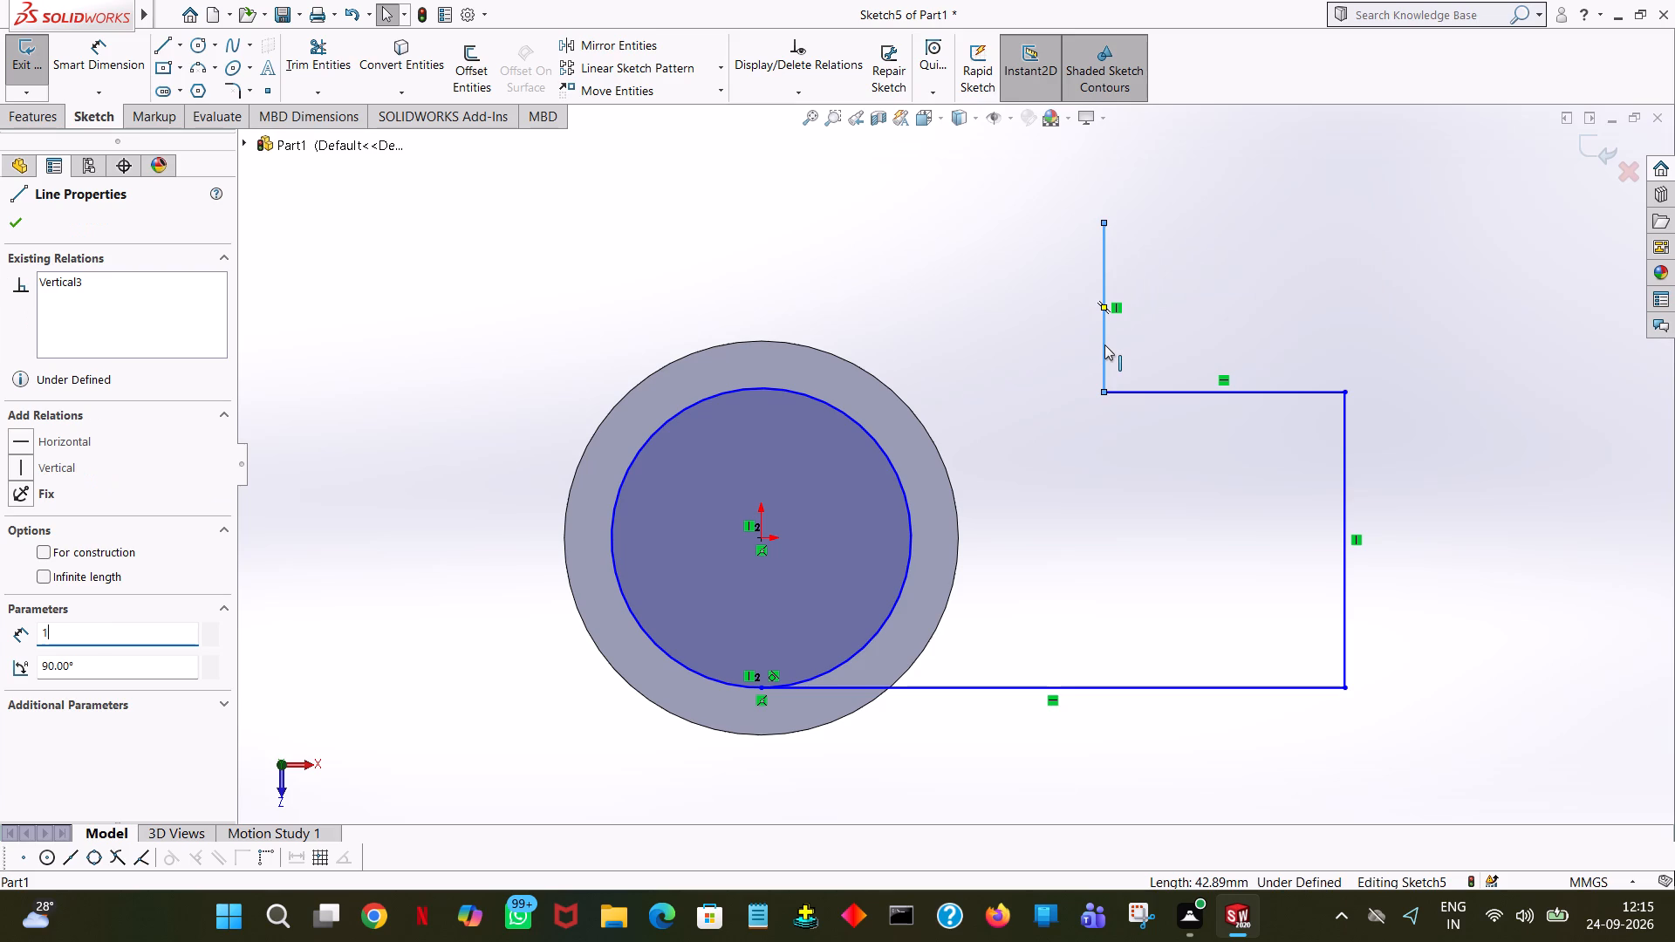
pyautogui.press('2')
pyautogui.press('8')
pyautogui.press('-')
pyautogui.write('75')
pyautogui.press('Return')
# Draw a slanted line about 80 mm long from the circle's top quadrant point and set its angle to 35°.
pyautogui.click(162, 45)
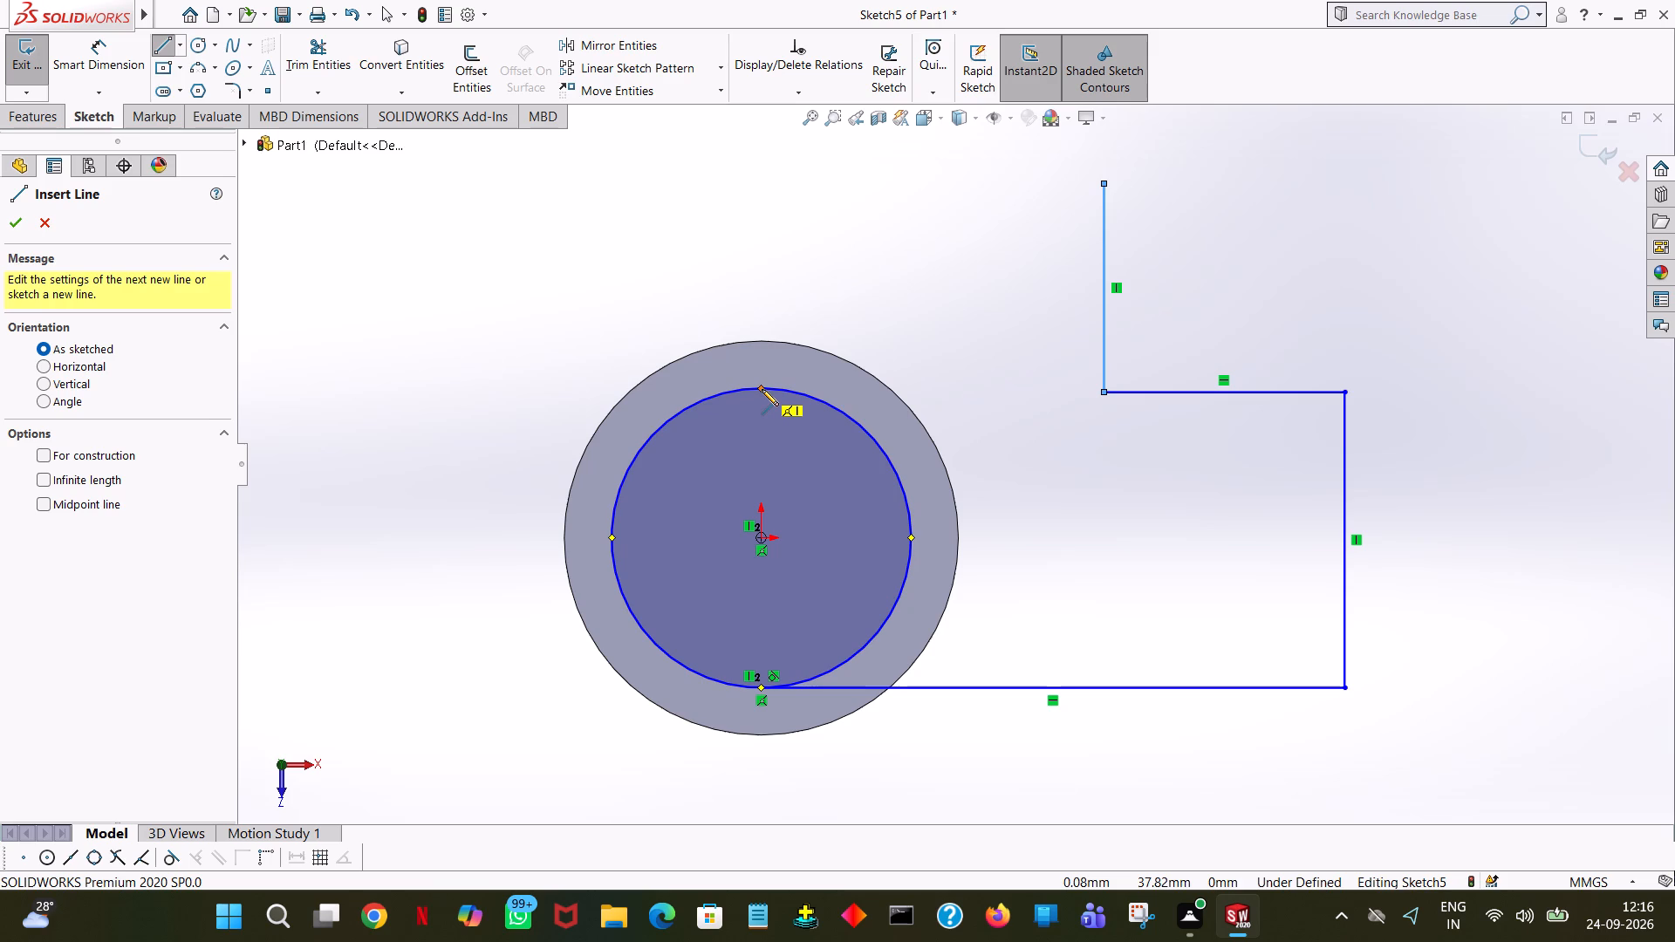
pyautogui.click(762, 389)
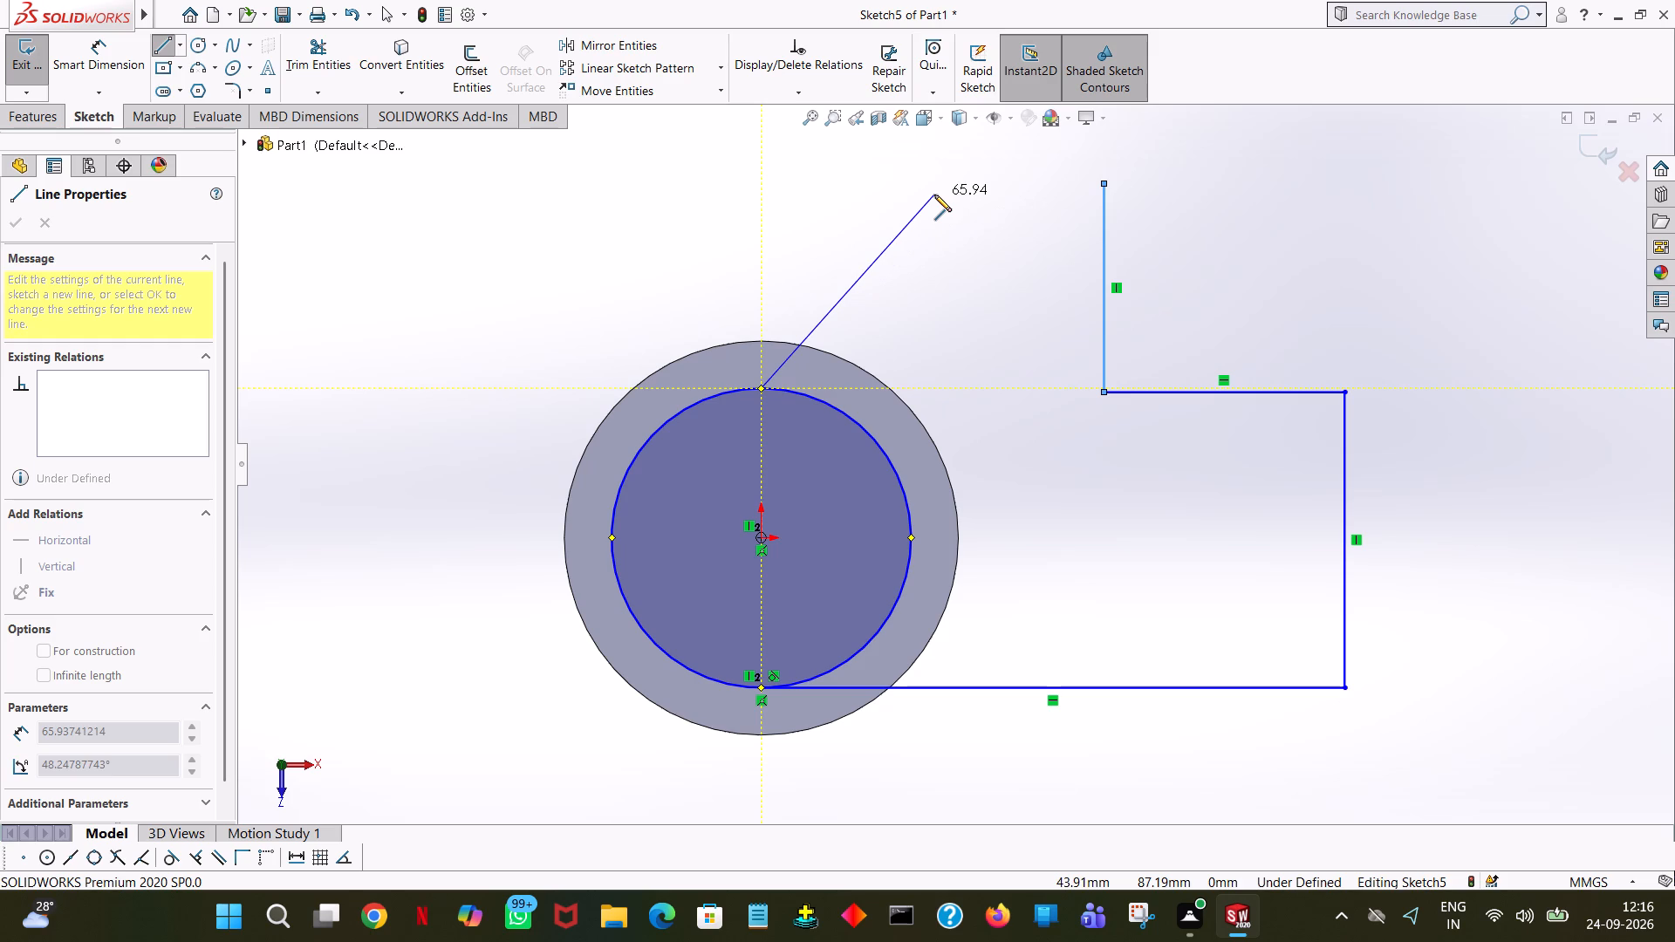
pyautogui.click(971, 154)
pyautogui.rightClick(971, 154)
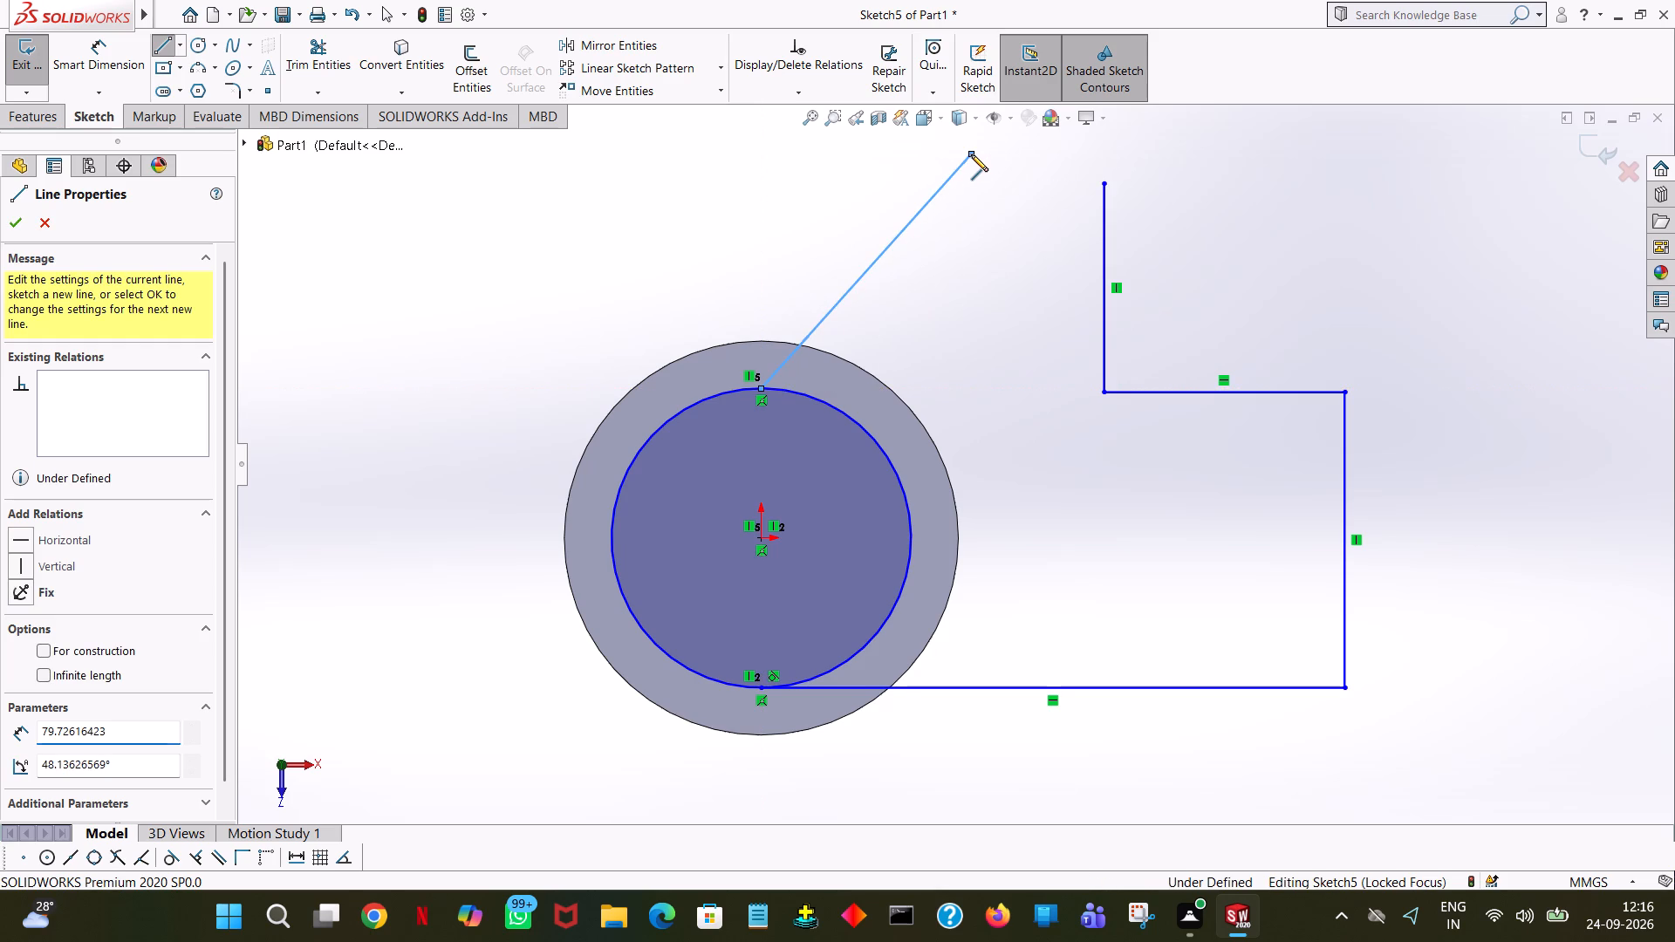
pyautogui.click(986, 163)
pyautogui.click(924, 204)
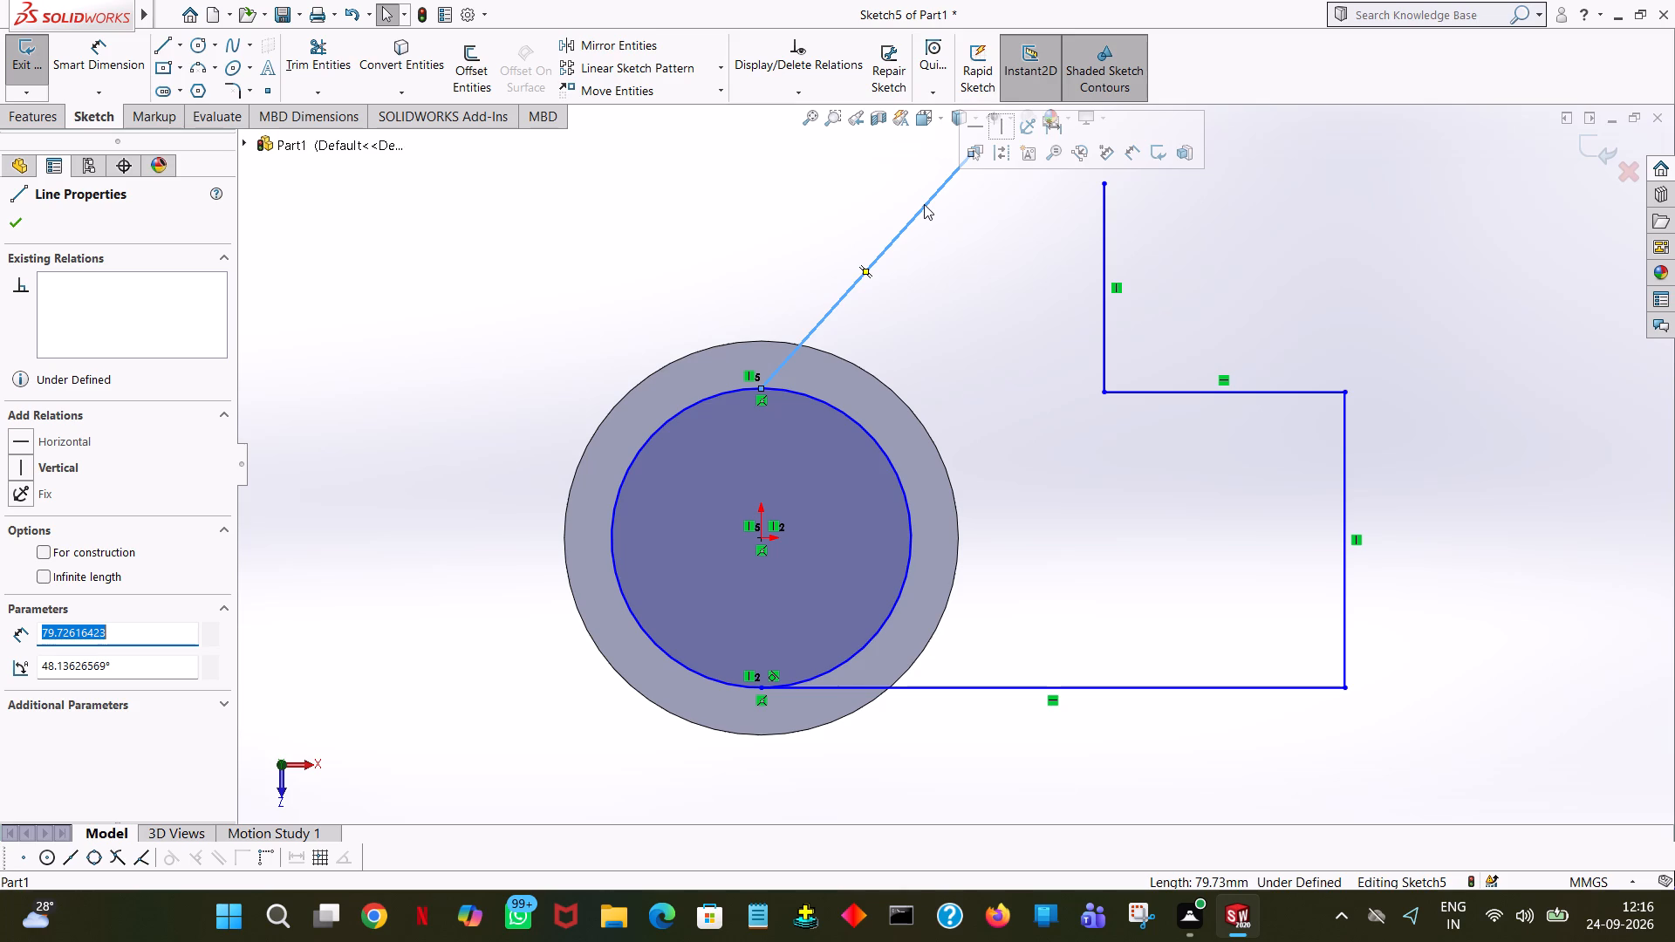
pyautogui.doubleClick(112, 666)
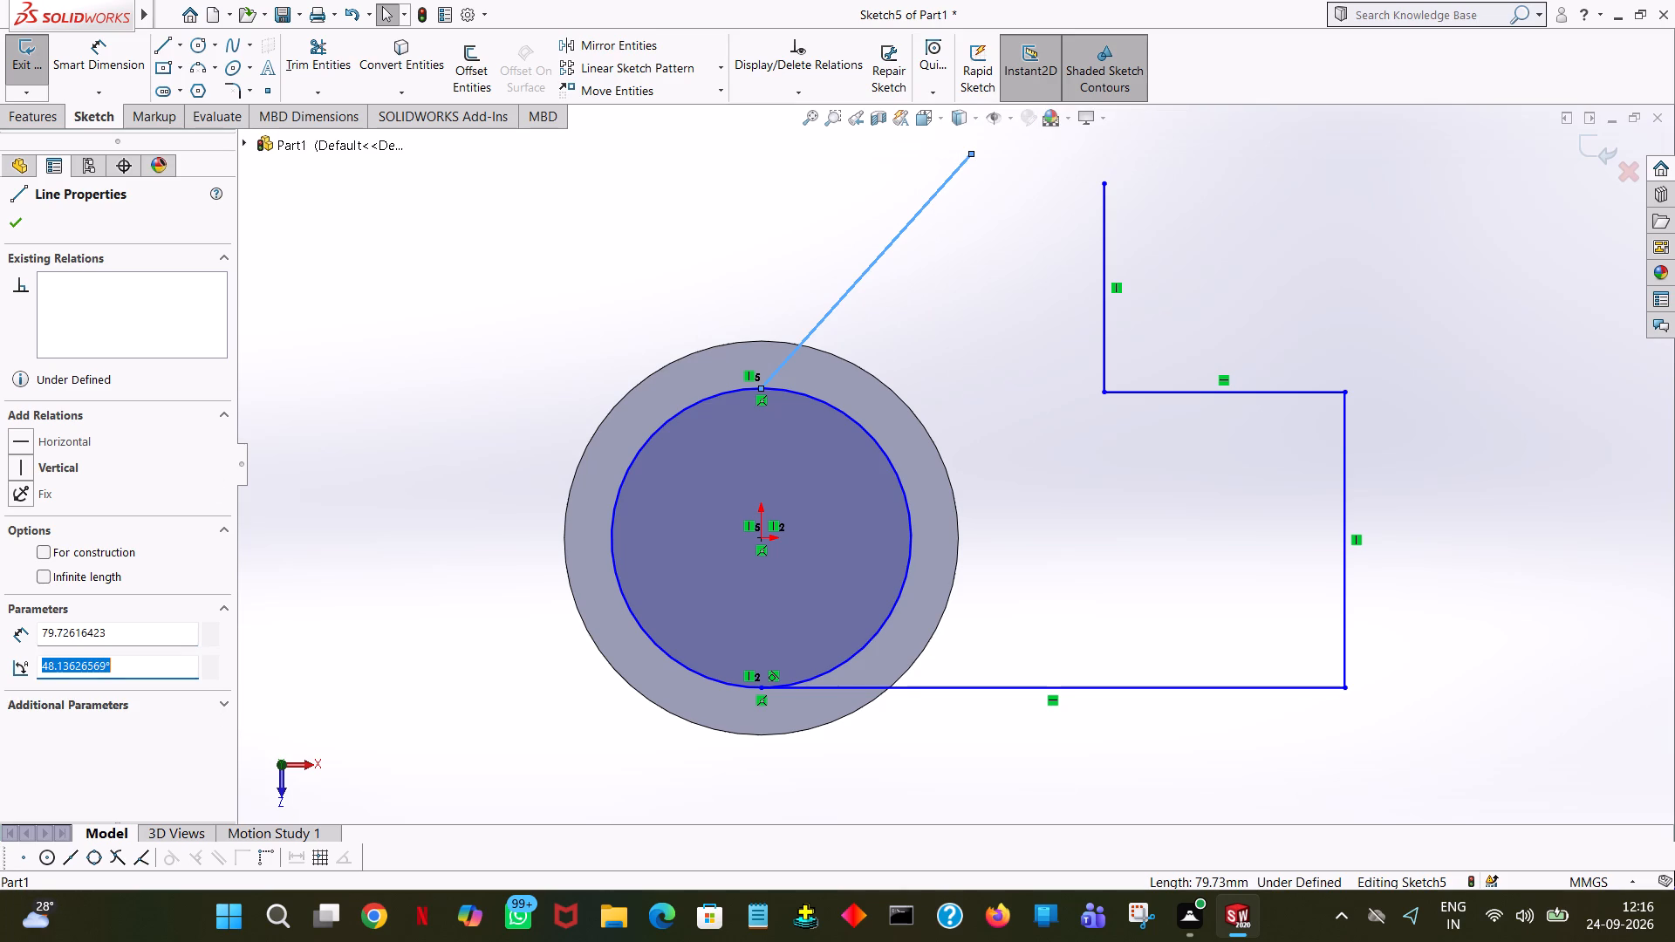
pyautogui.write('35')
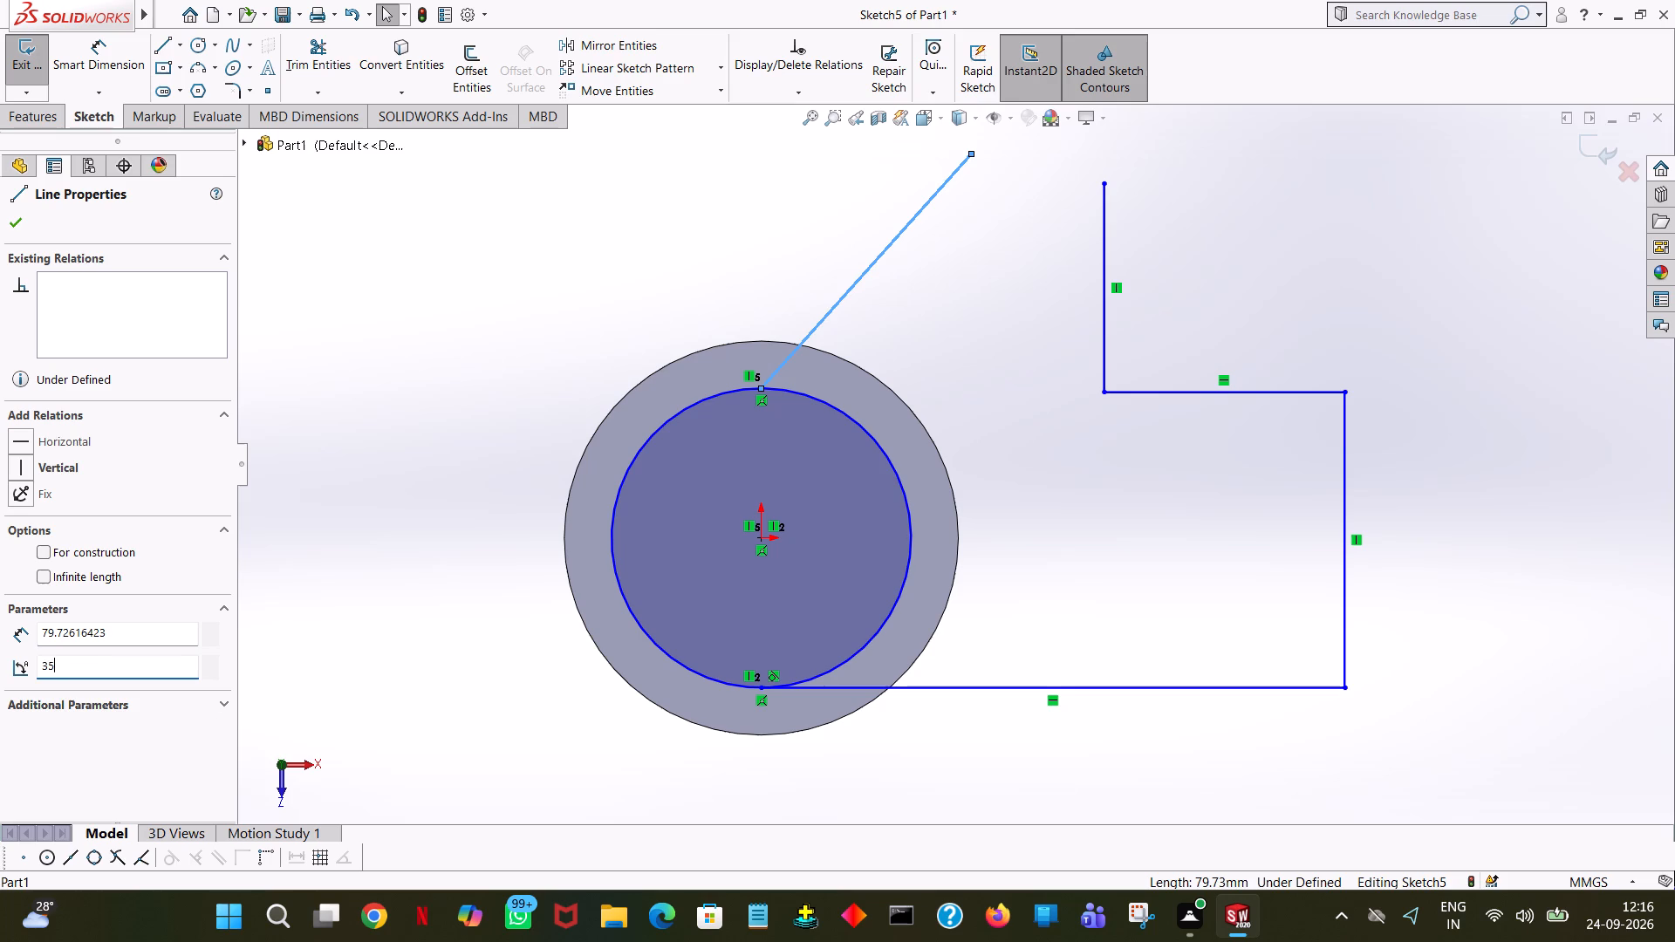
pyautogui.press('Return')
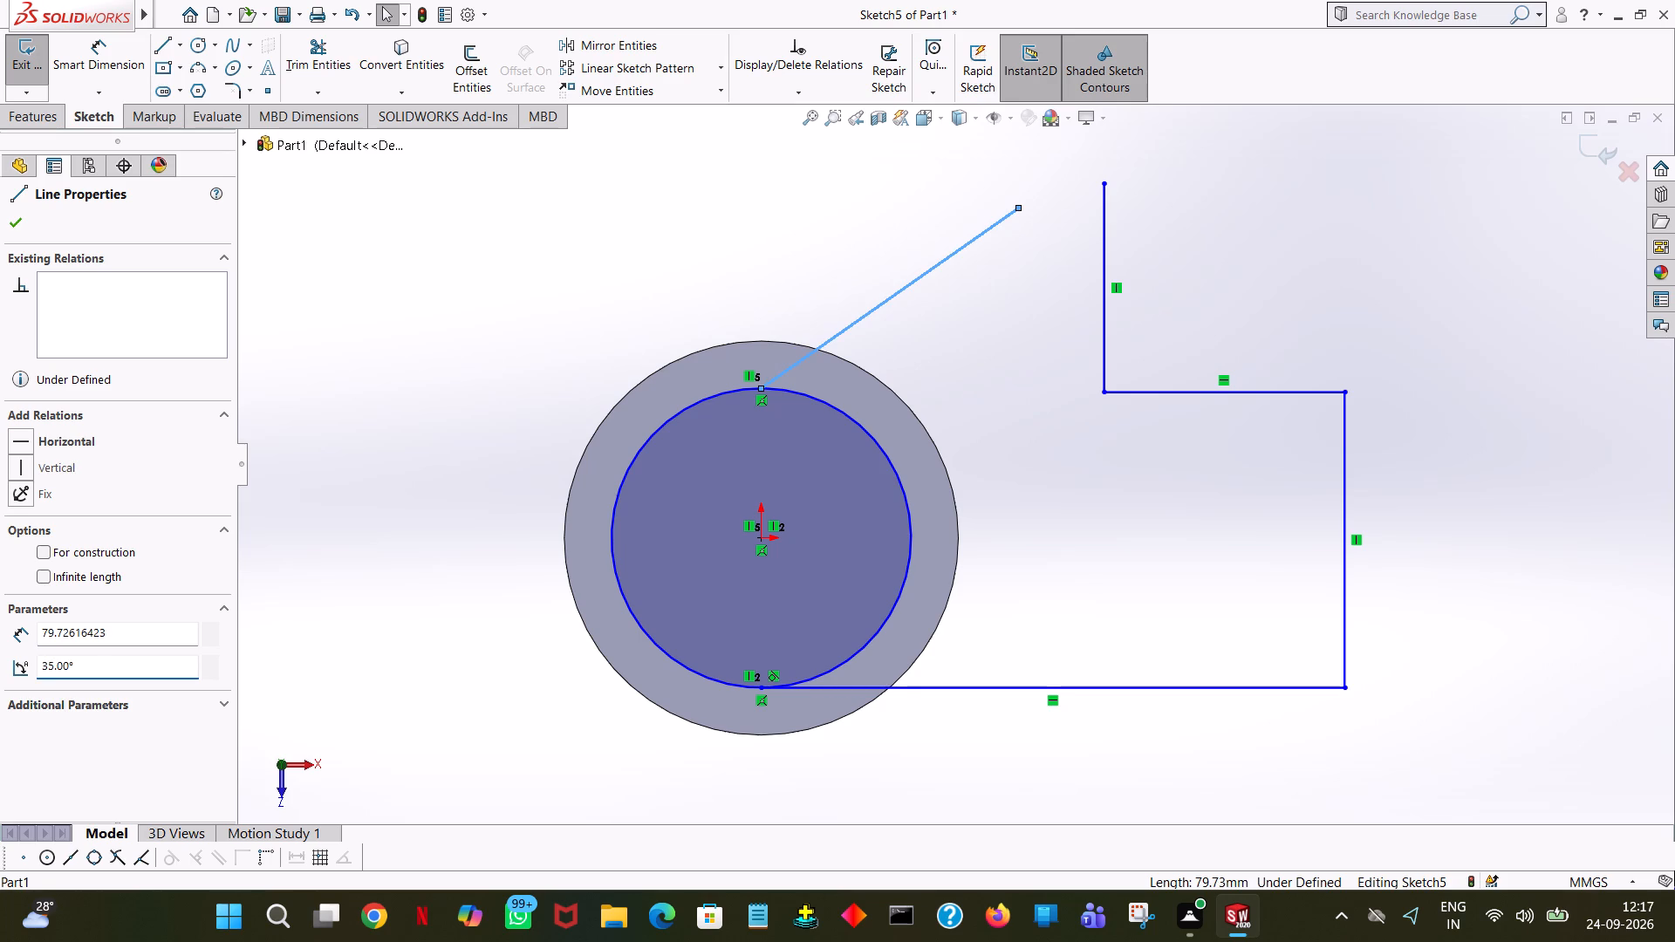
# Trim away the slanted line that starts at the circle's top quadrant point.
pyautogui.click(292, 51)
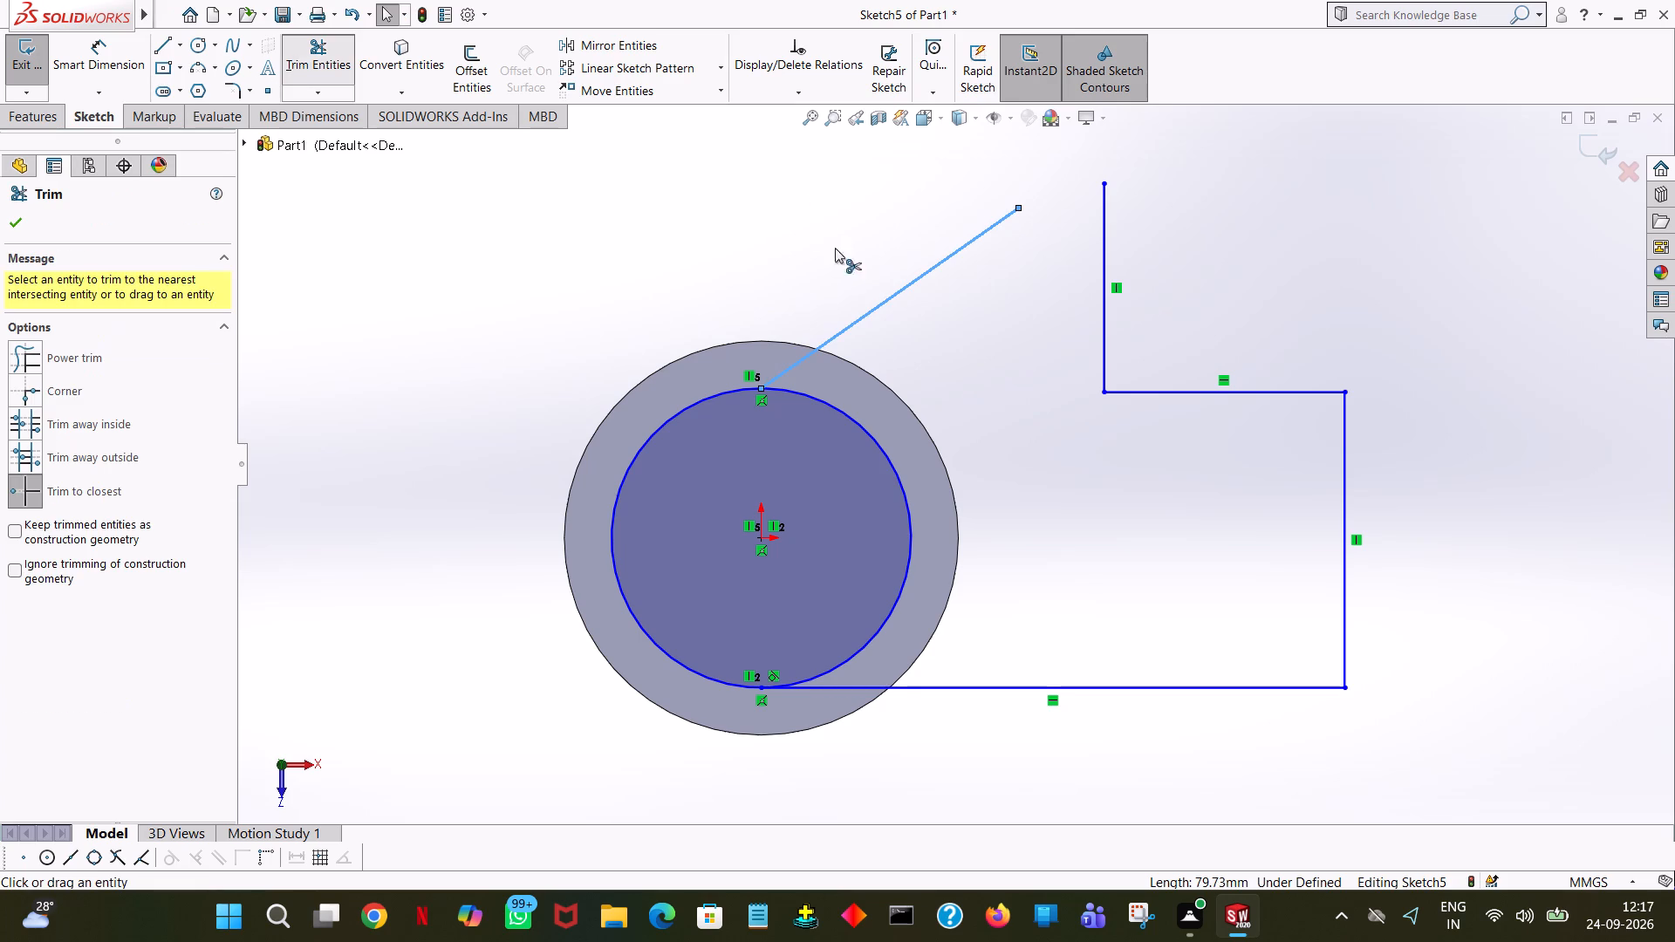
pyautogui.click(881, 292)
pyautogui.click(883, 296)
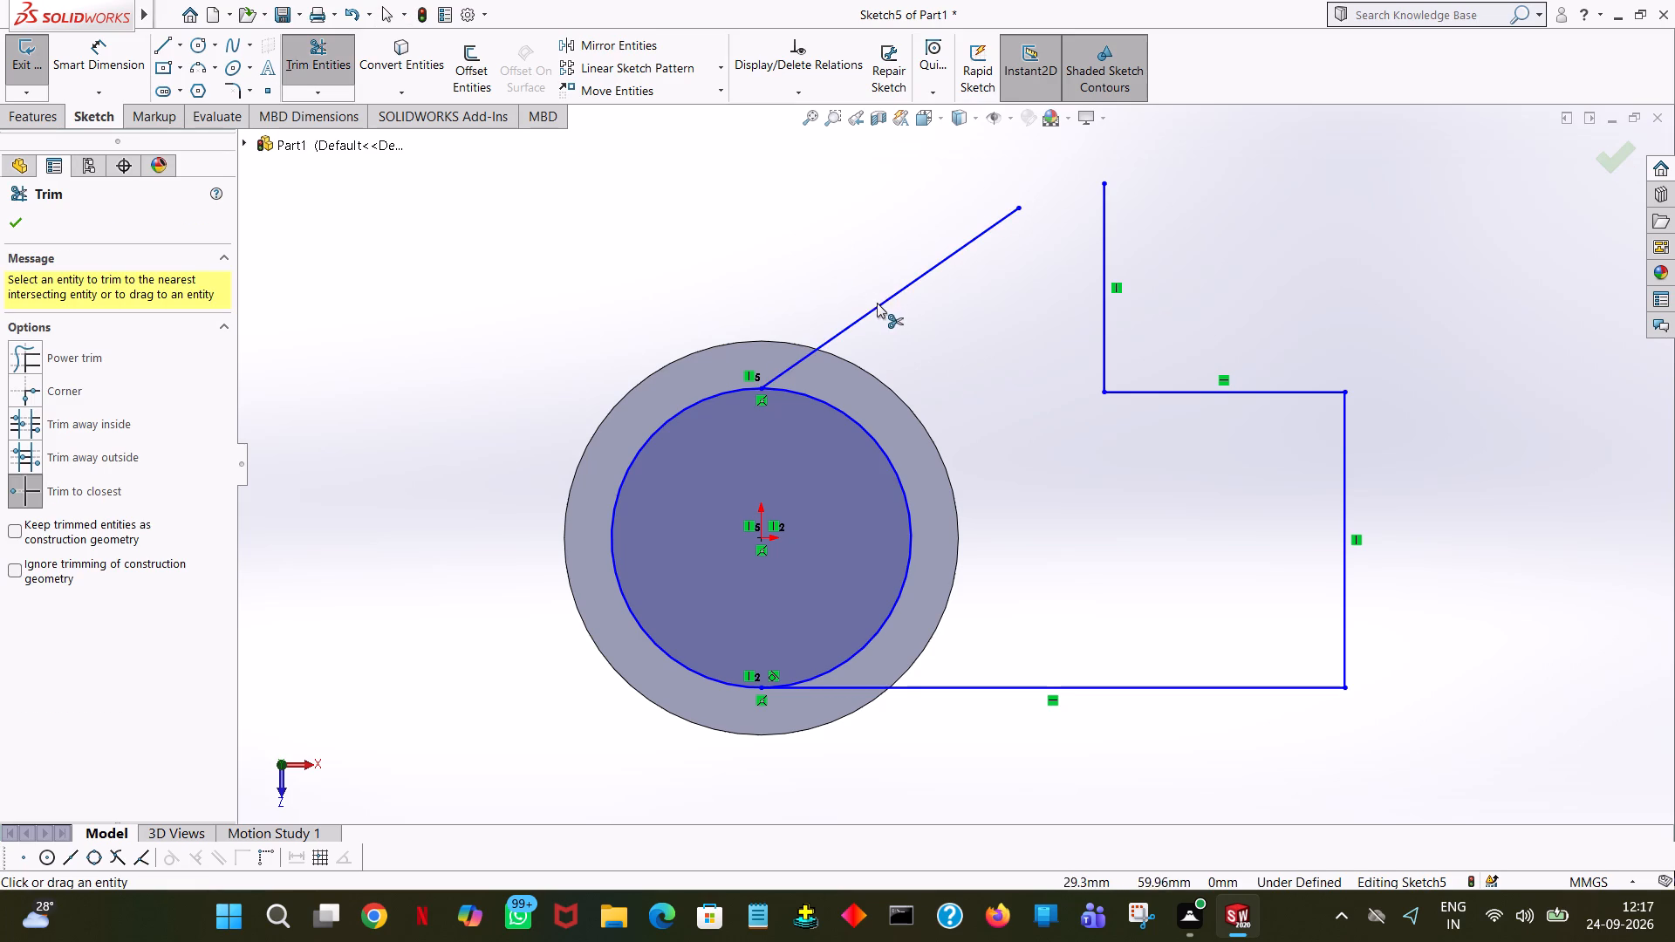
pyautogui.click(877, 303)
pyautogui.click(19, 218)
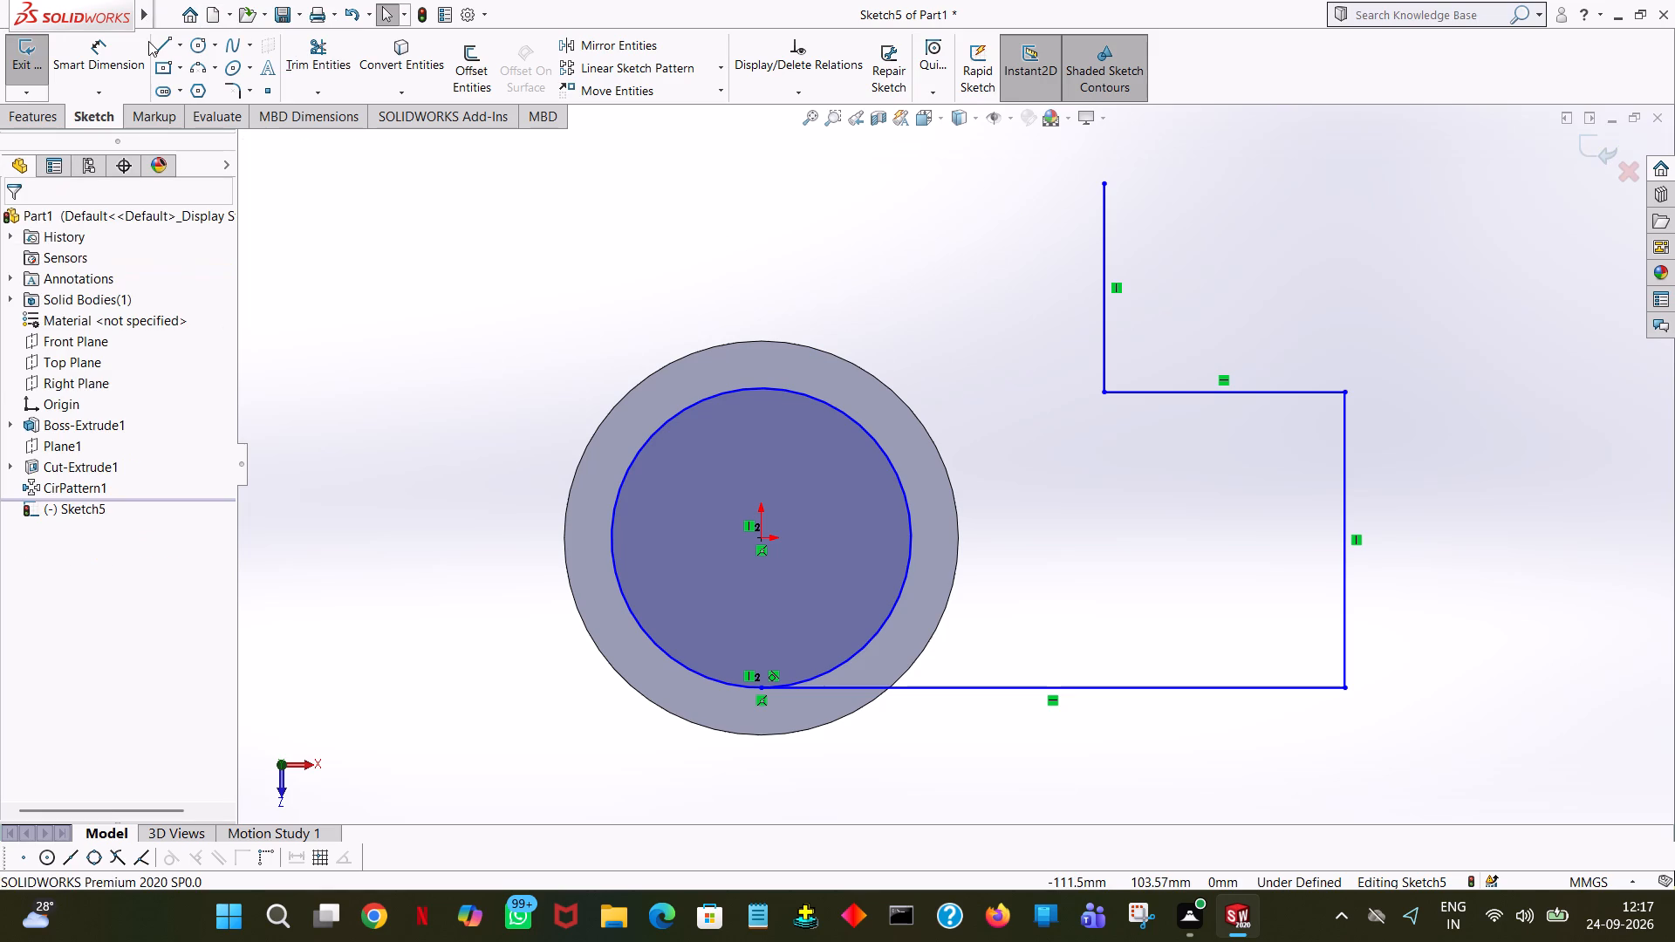
# Draw a slanted line about 60 mm long from the circle's top quadrant point and set its angle to 90-35 (55°).
pyautogui.click(163, 48)
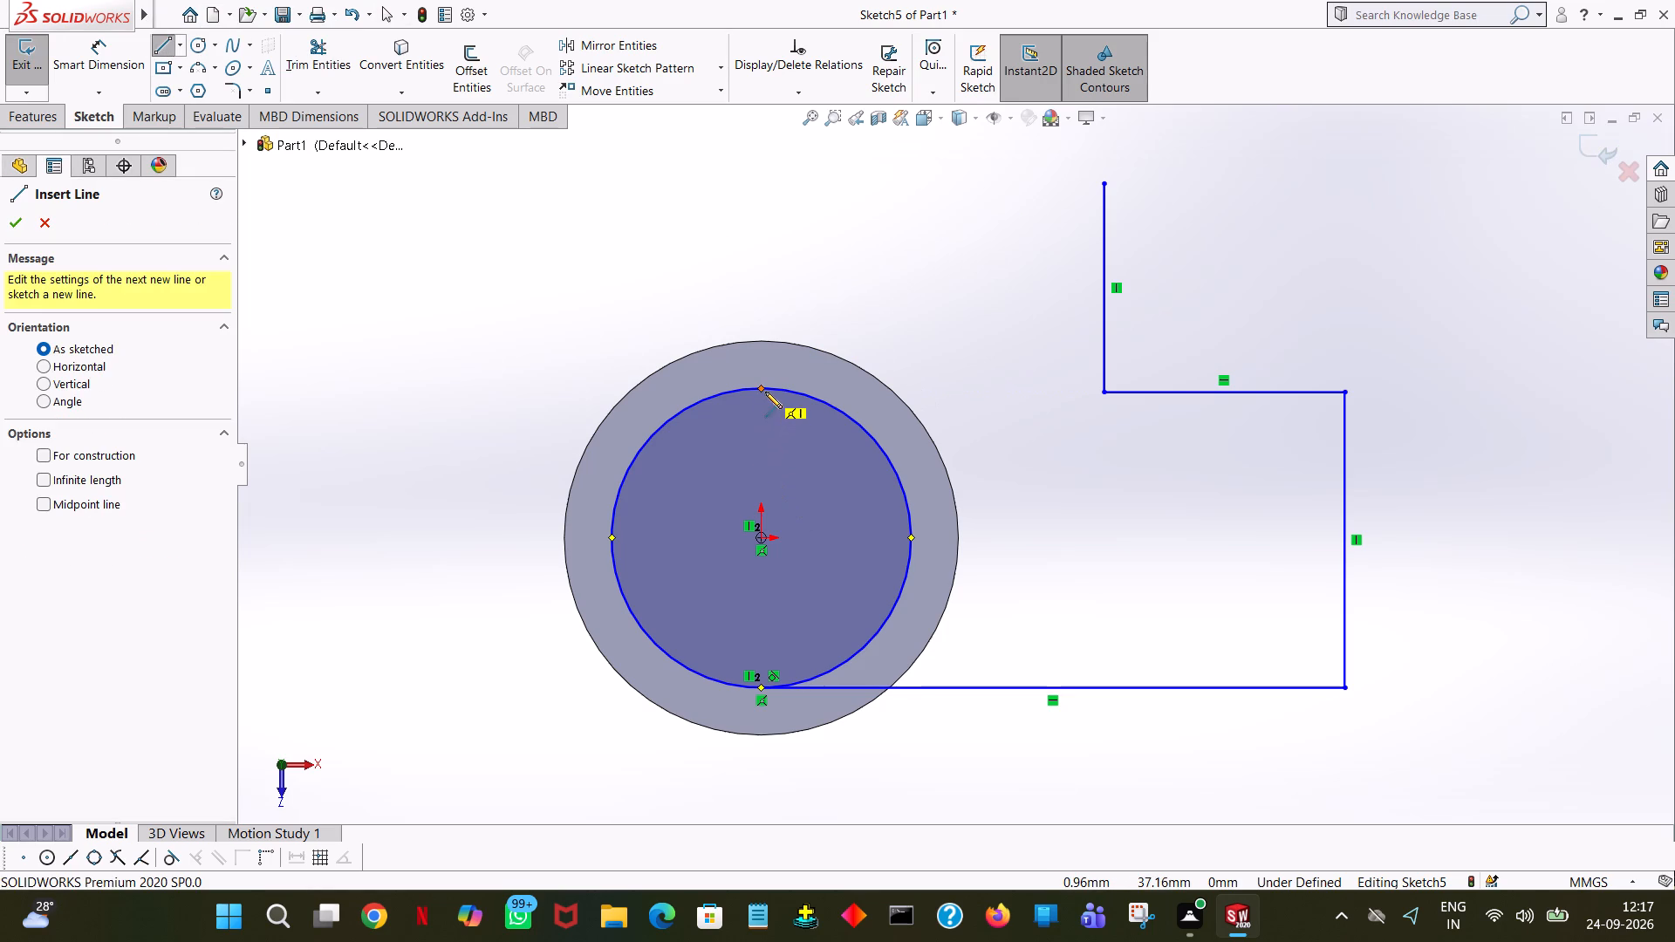
pyautogui.click(762, 388)
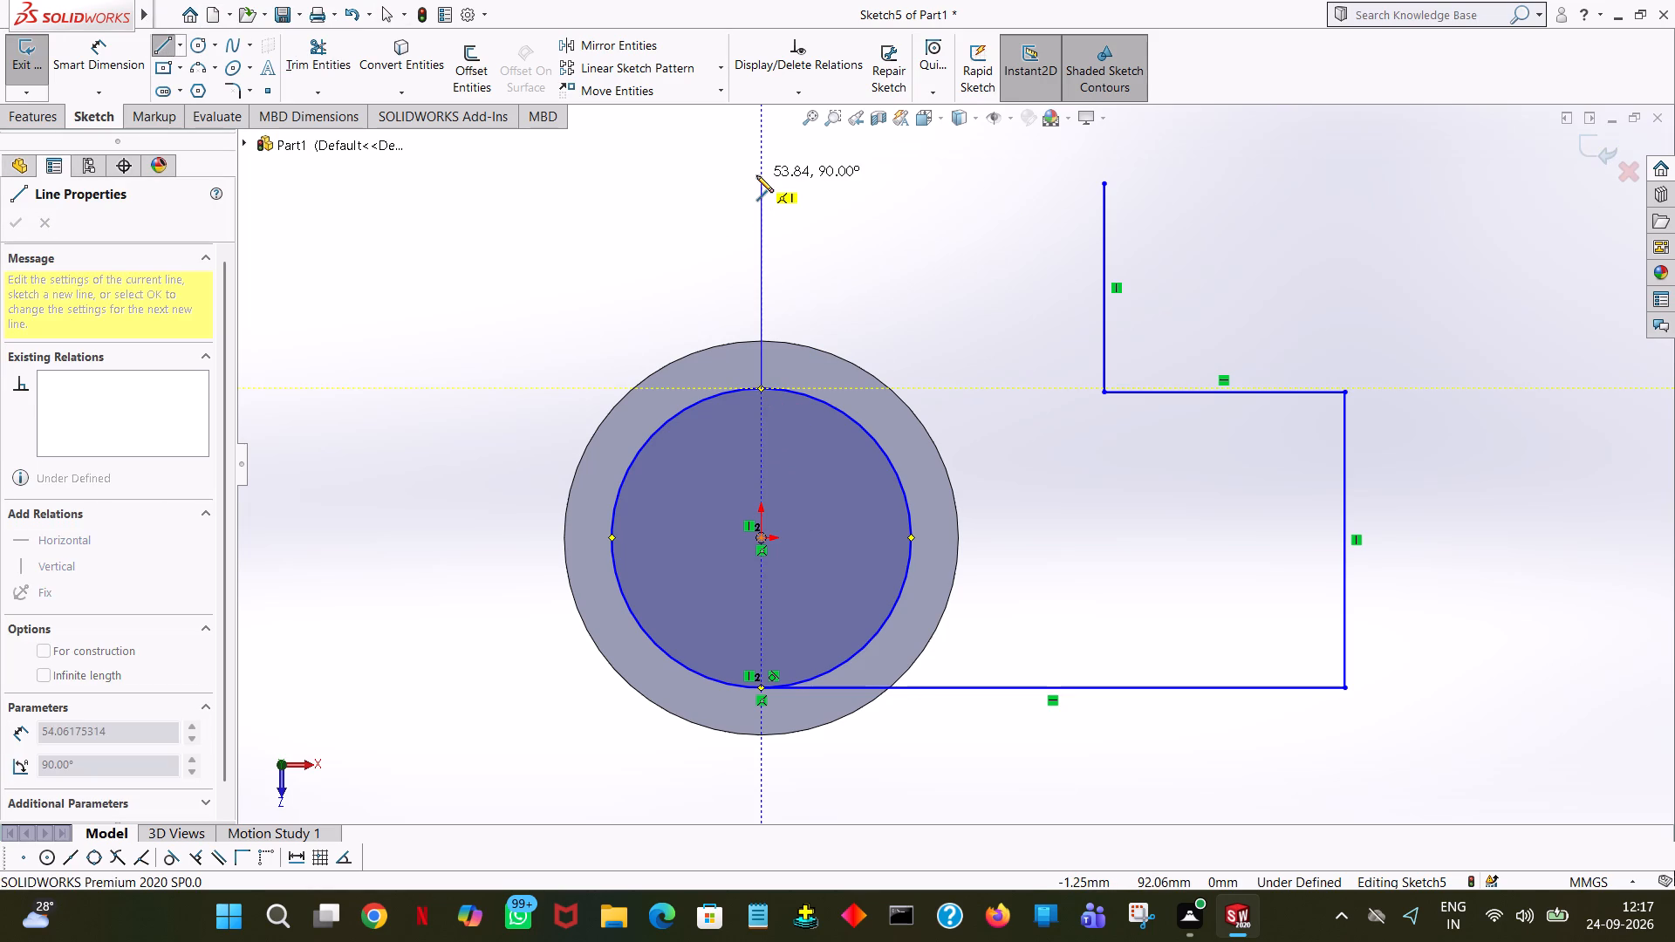
pyautogui.click(879, 179)
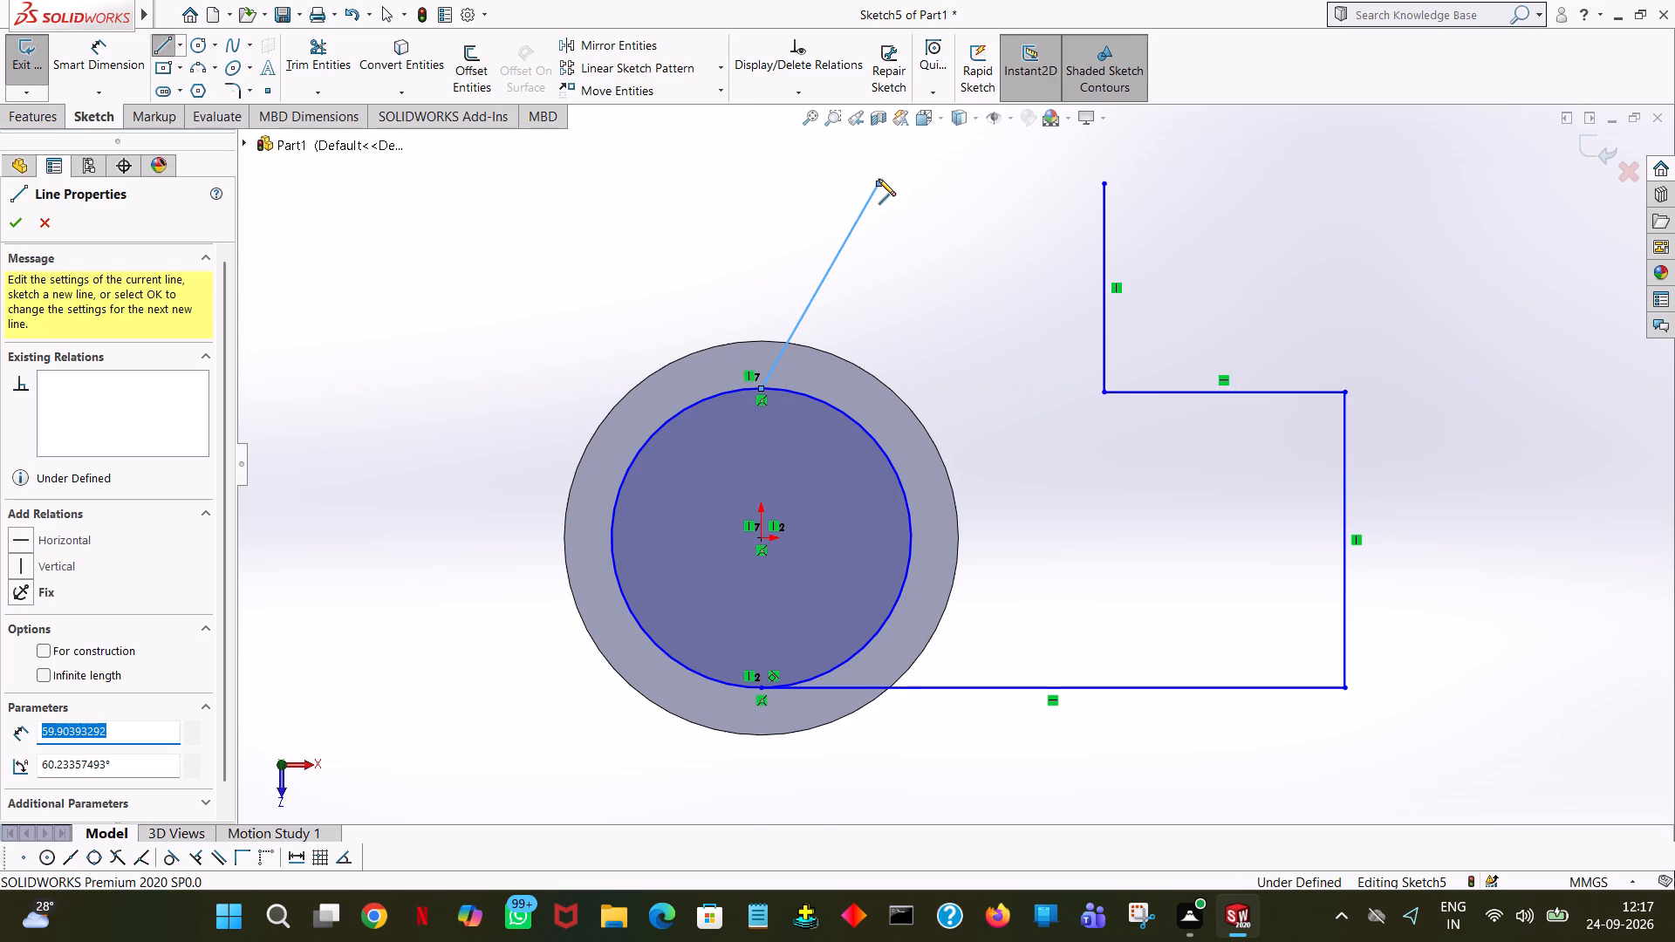
pyautogui.rightClick(879, 179)
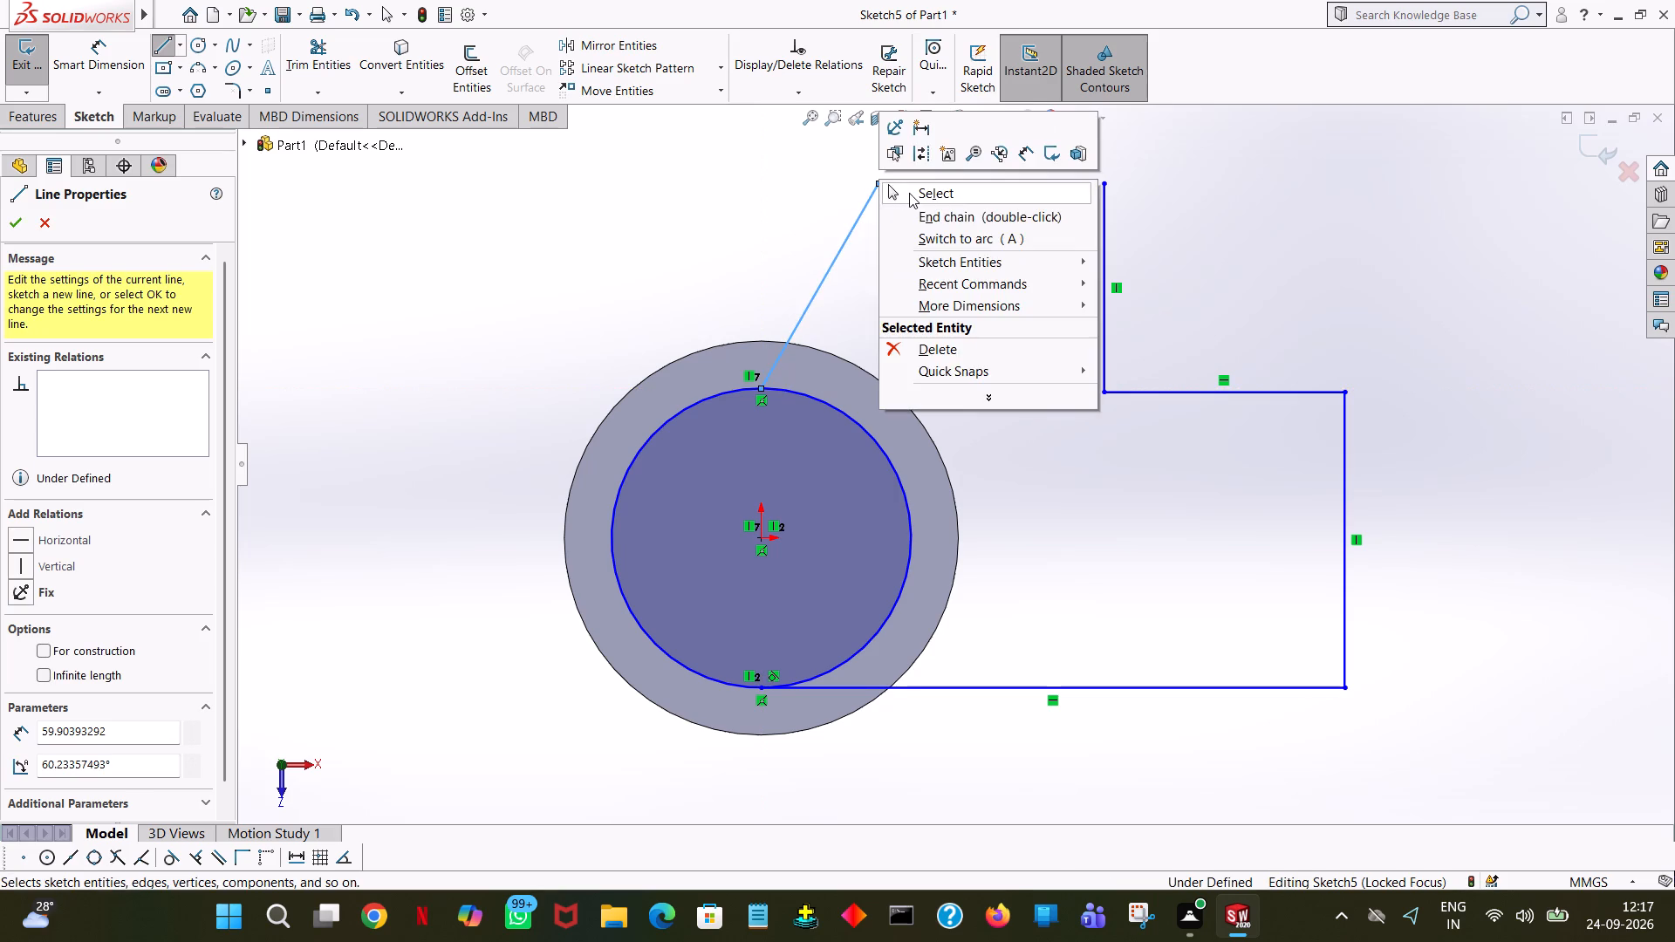
pyautogui.click(909, 193)
pyautogui.click(862, 213)
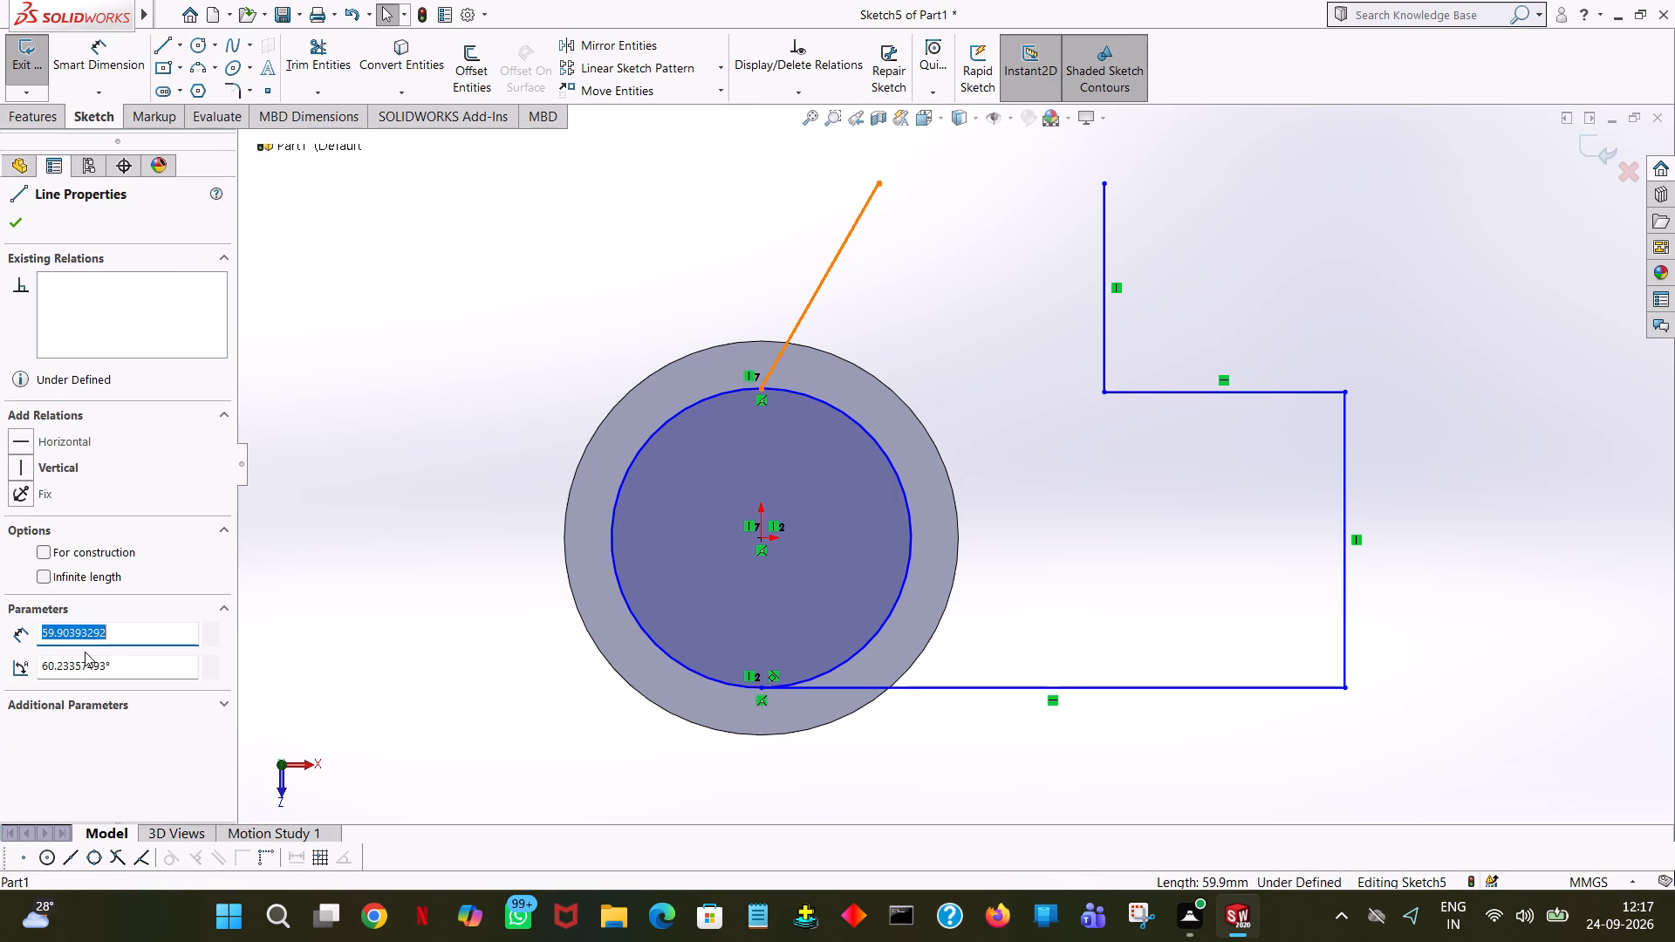
pyautogui.doubleClick(85, 672)
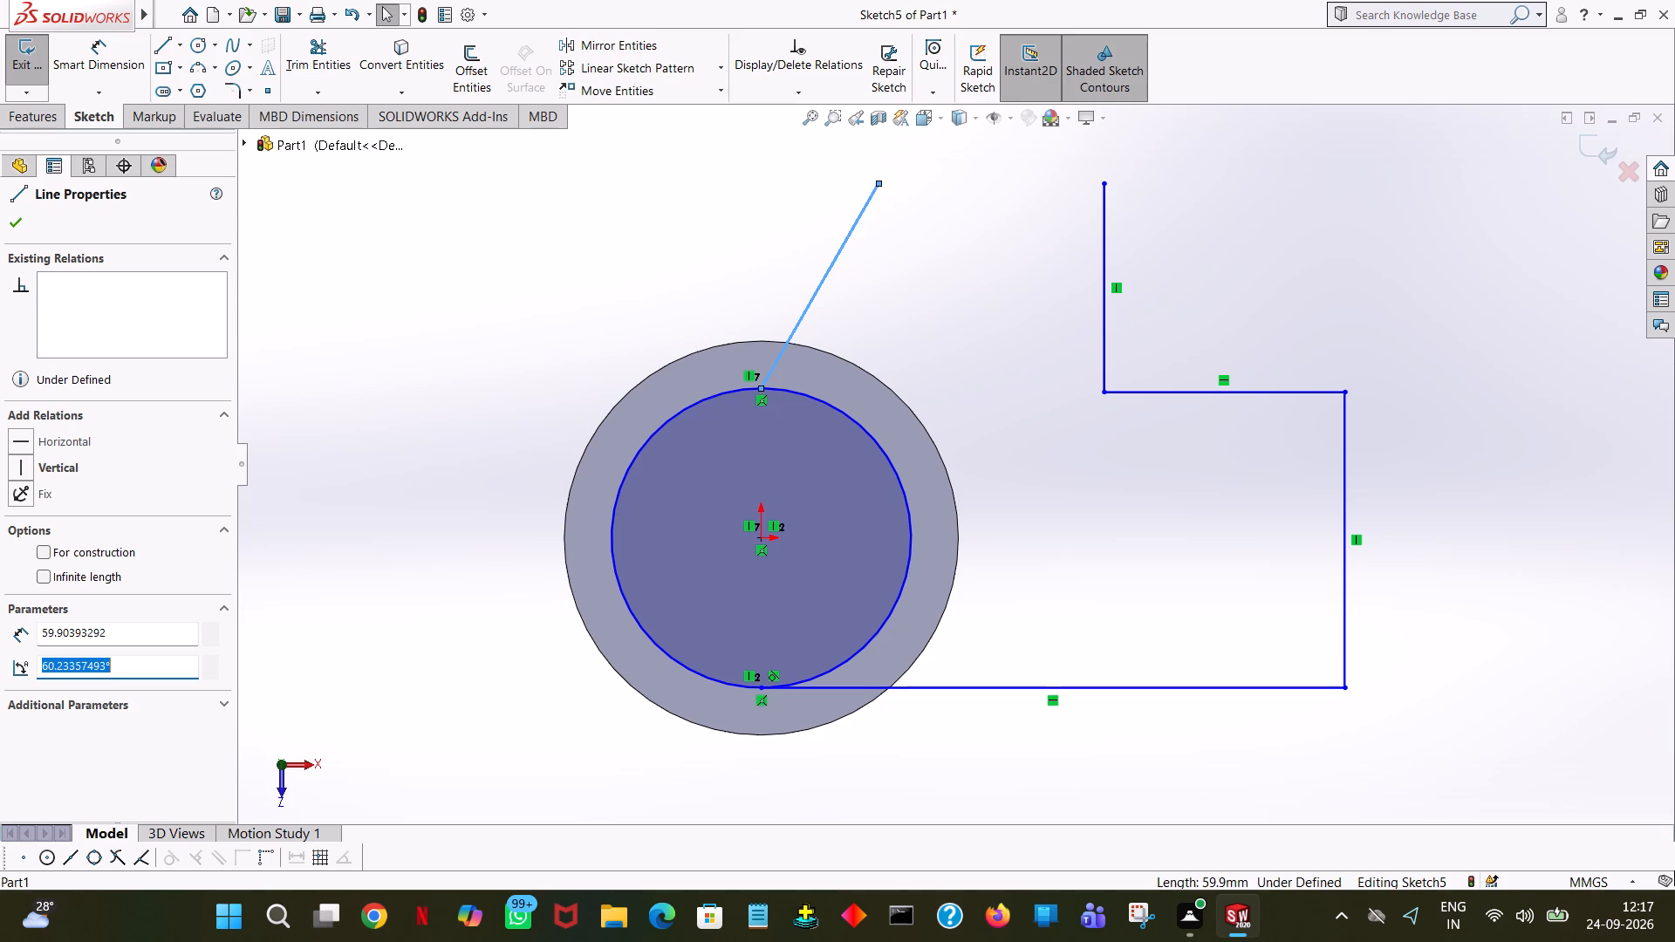
pyautogui.press('9')
pyautogui.write('0-35')
pyautogui.press('Return')
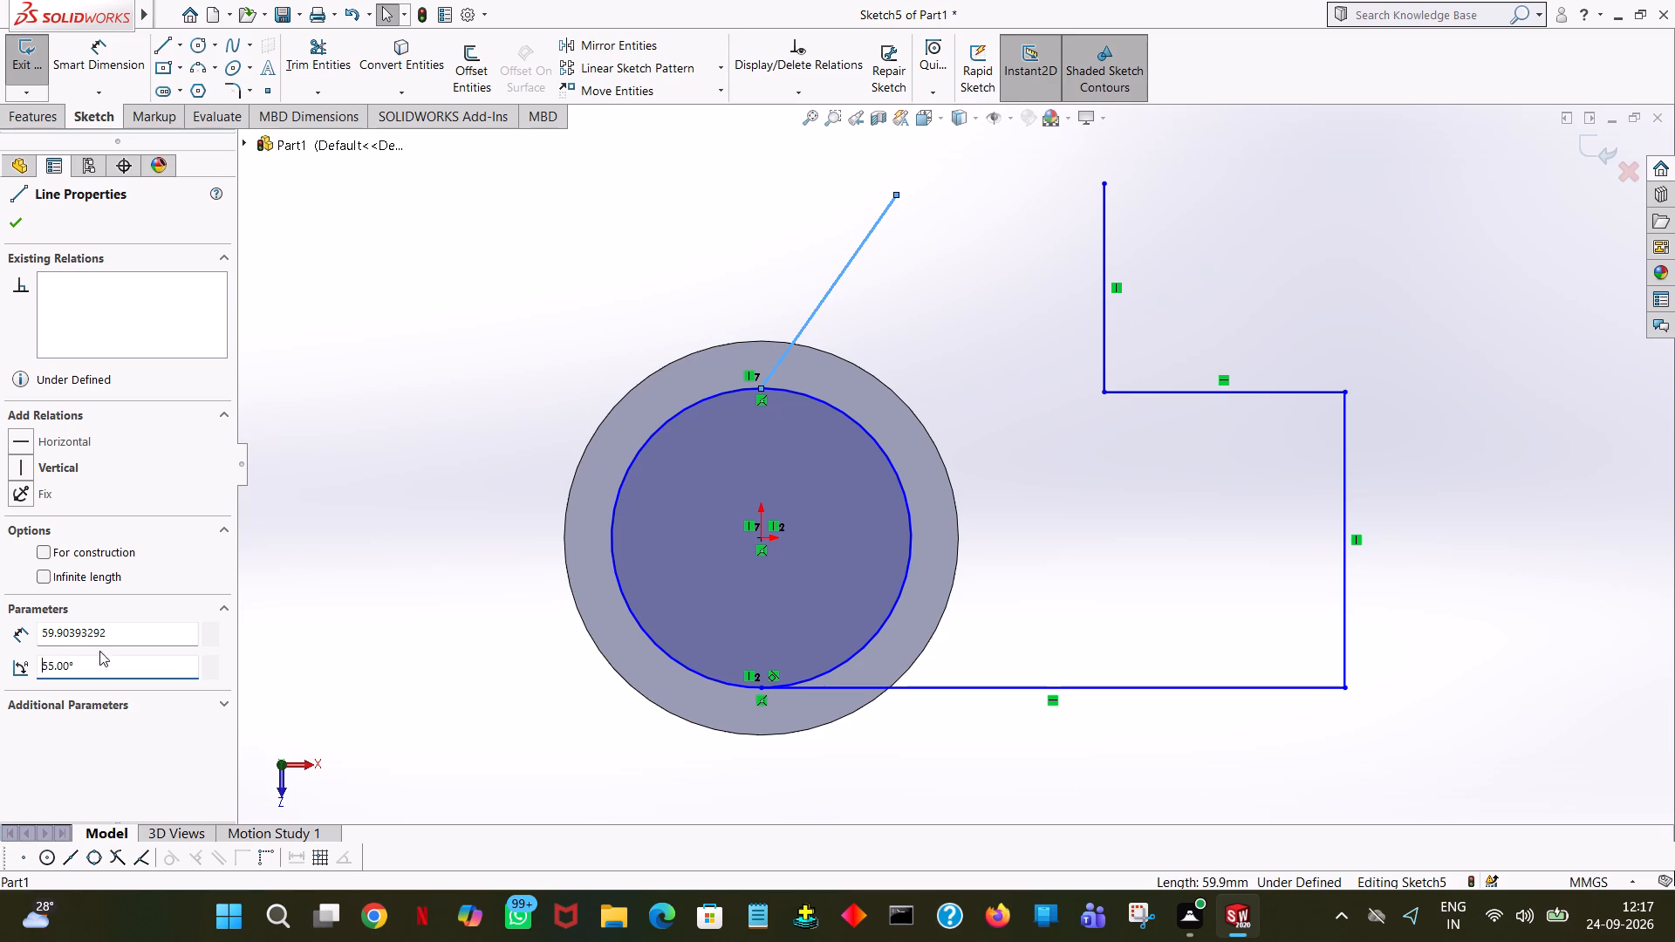
# Draw a line about 87 mm long from the 53 mm vertical line's upper end across the slanted line, and set its angle to 185°.
pyautogui.click(167, 44)
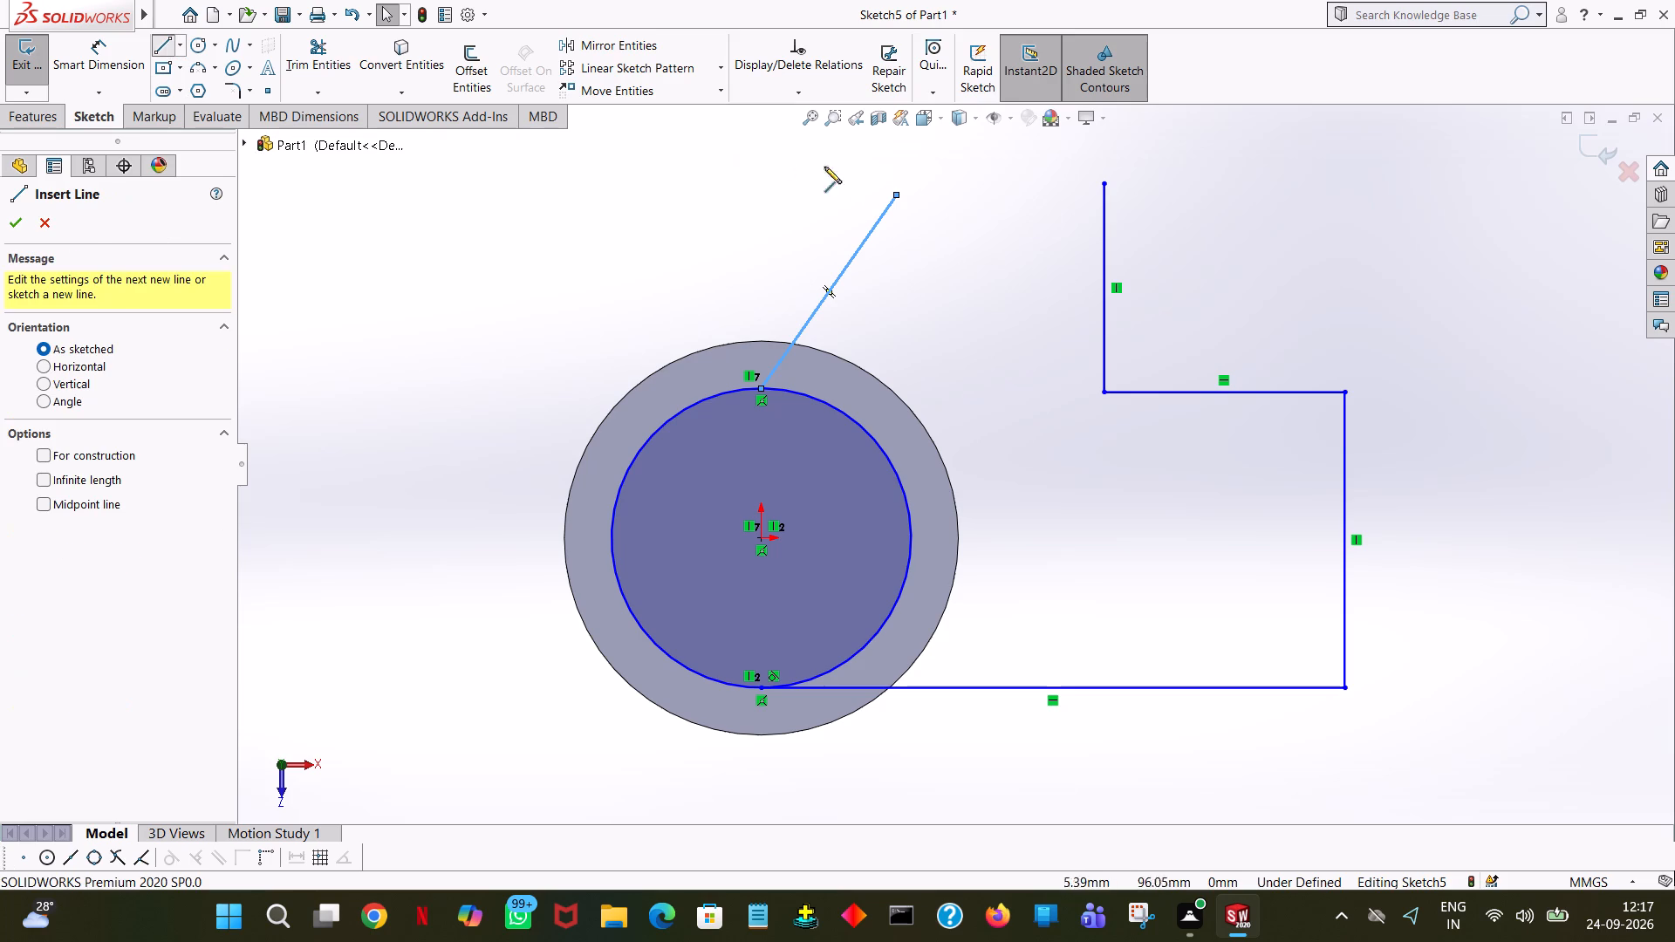
pyautogui.click(1104, 181)
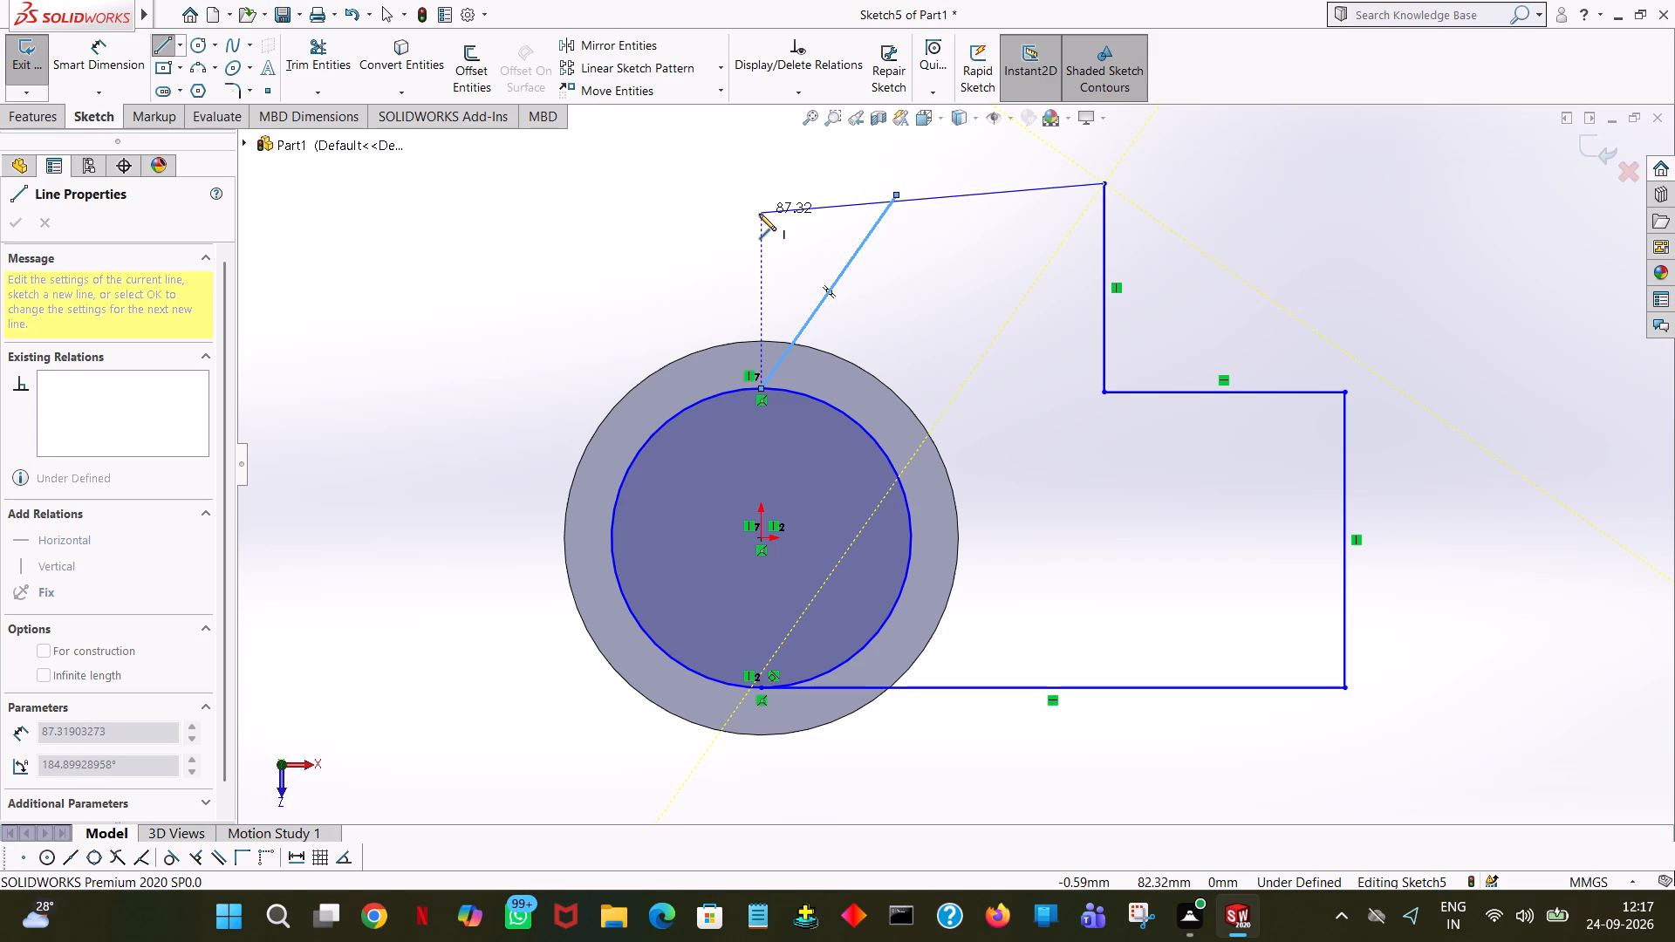
pyautogui.click(759, 214)
pyautogui.rightClick(759, 214)
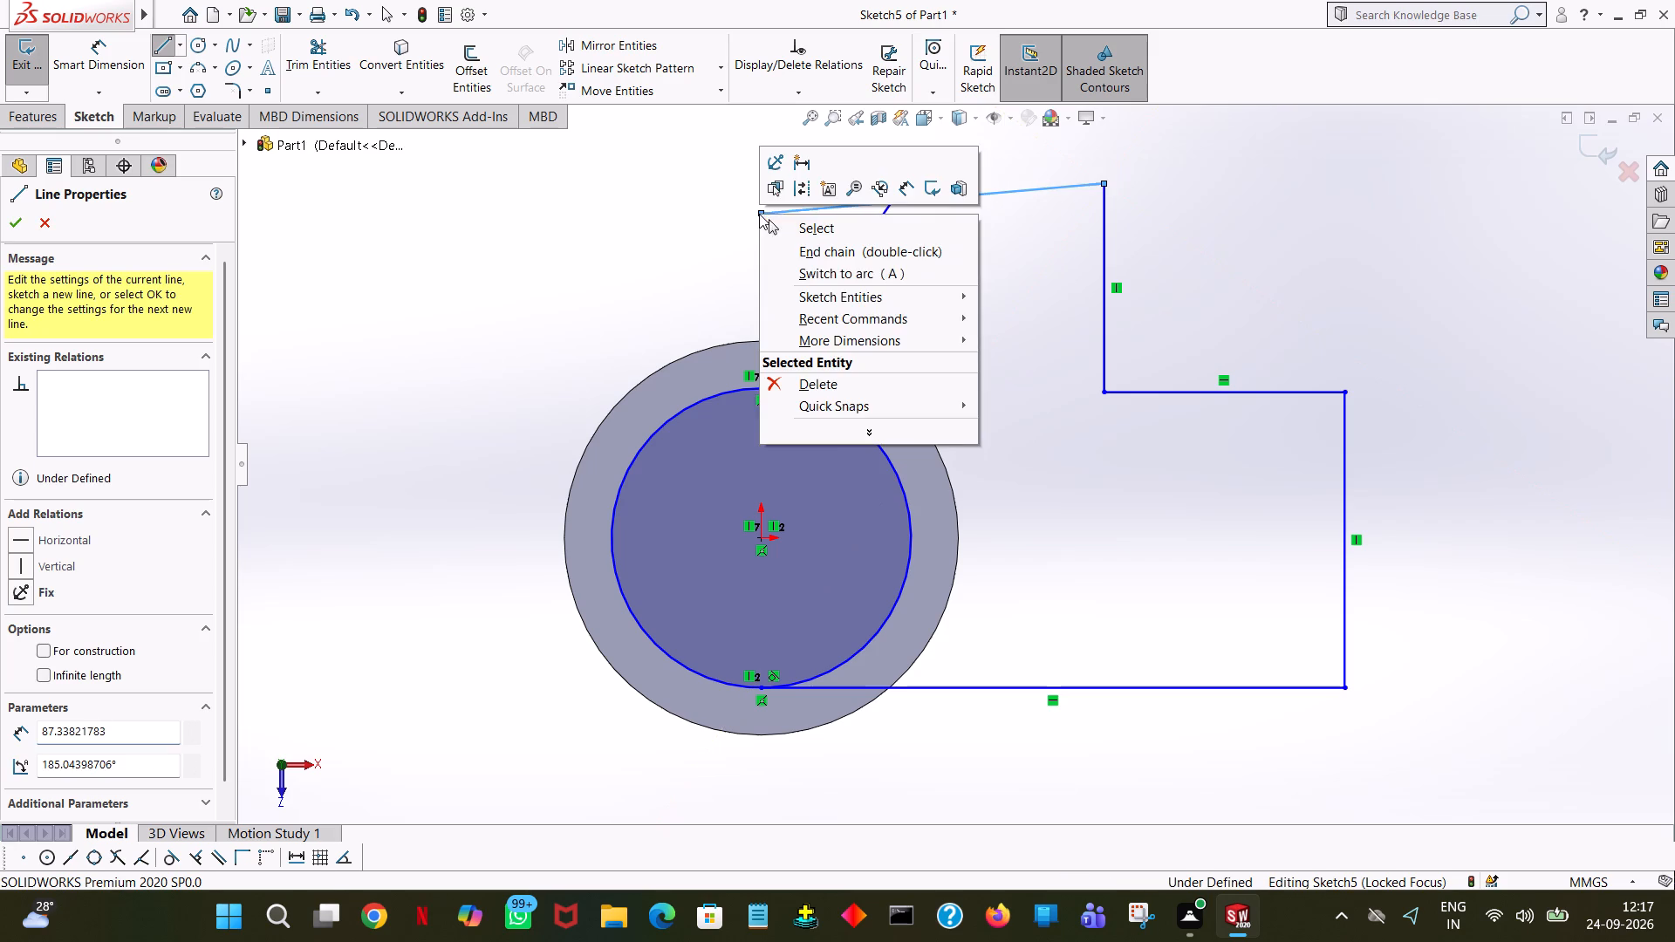
pyautogui.click(776, 226)
pyautogui.click(942, 198)
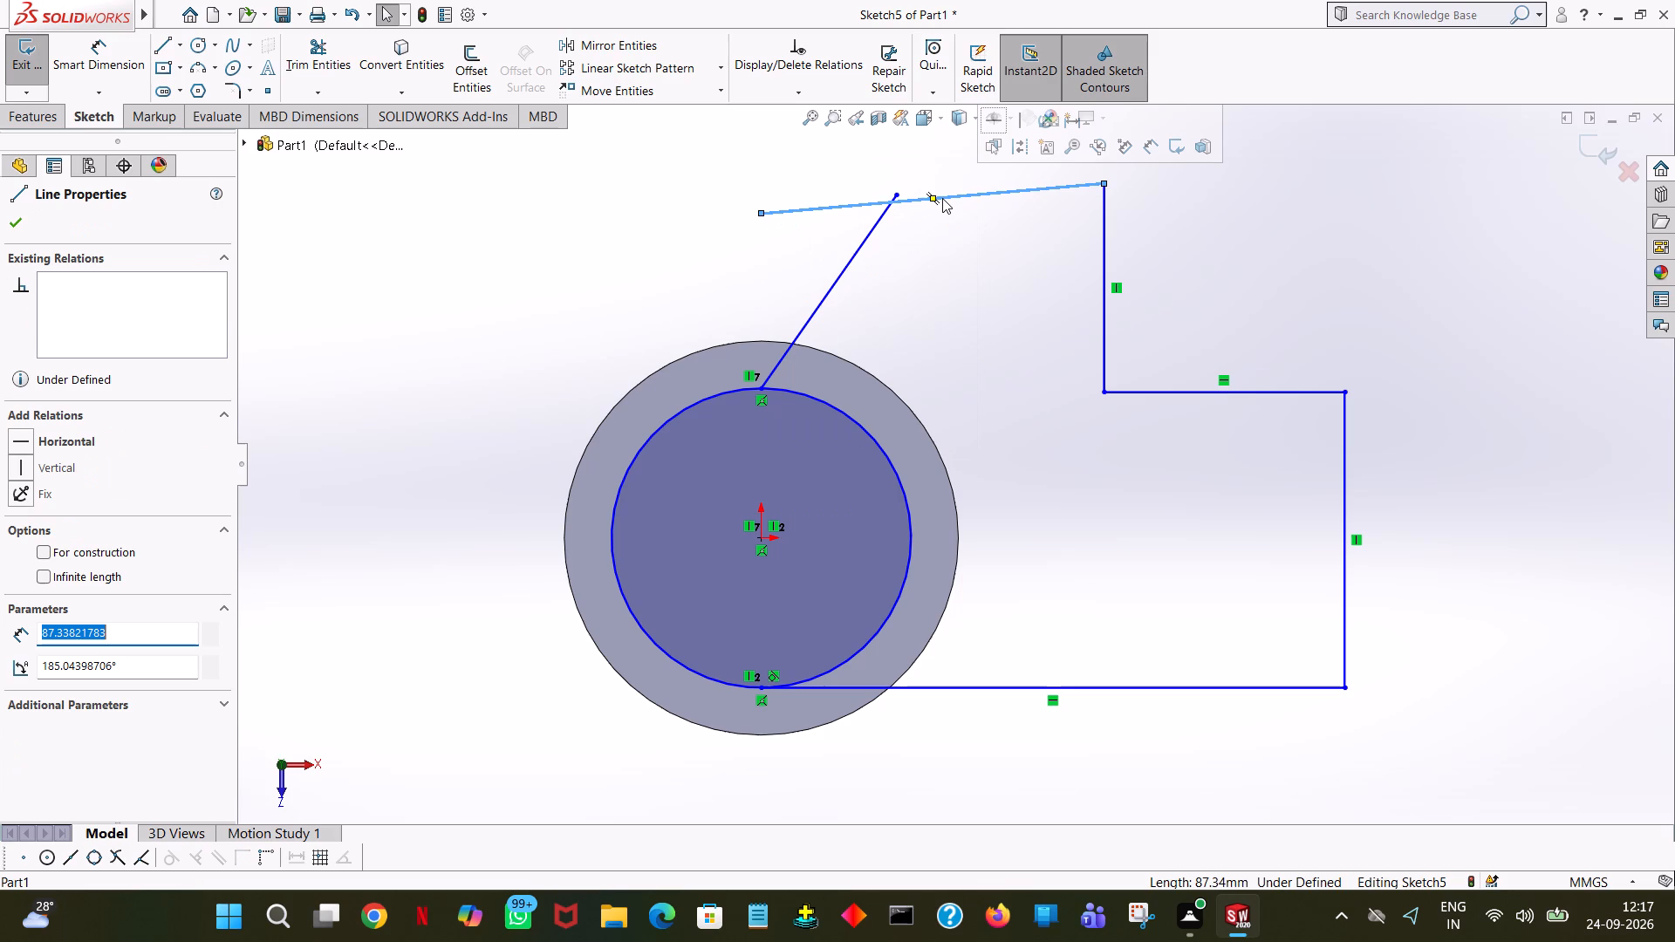
pyautogui.doubleClick(145, 661)
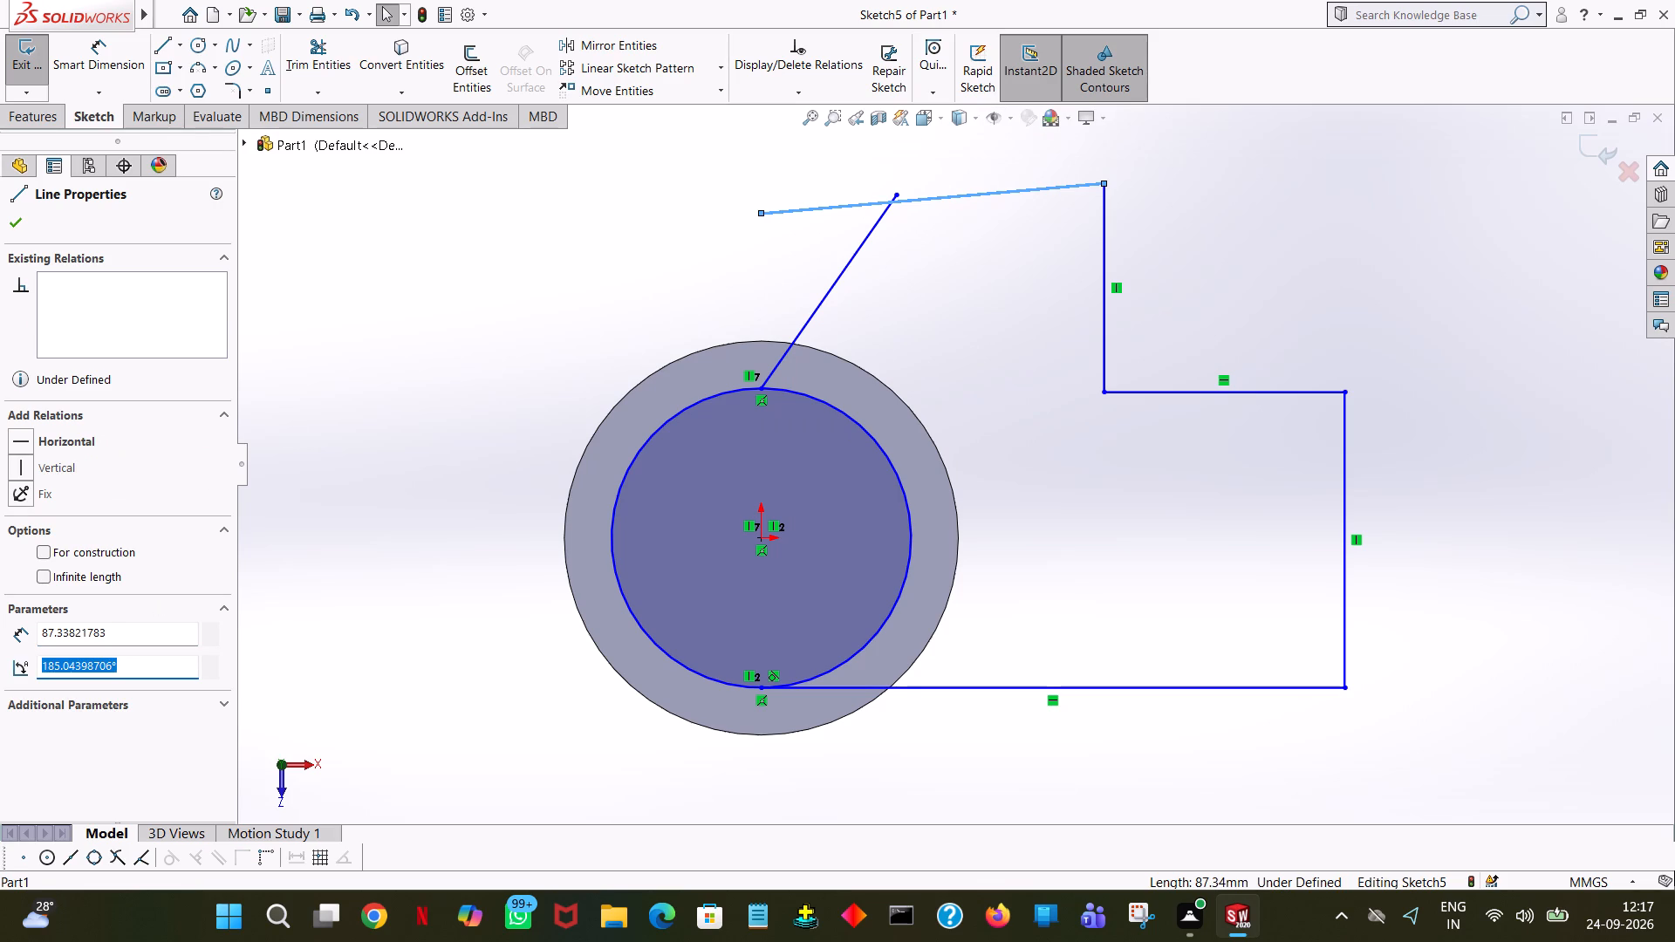
pyautogui.write('185')
pyautogui.press('Return')
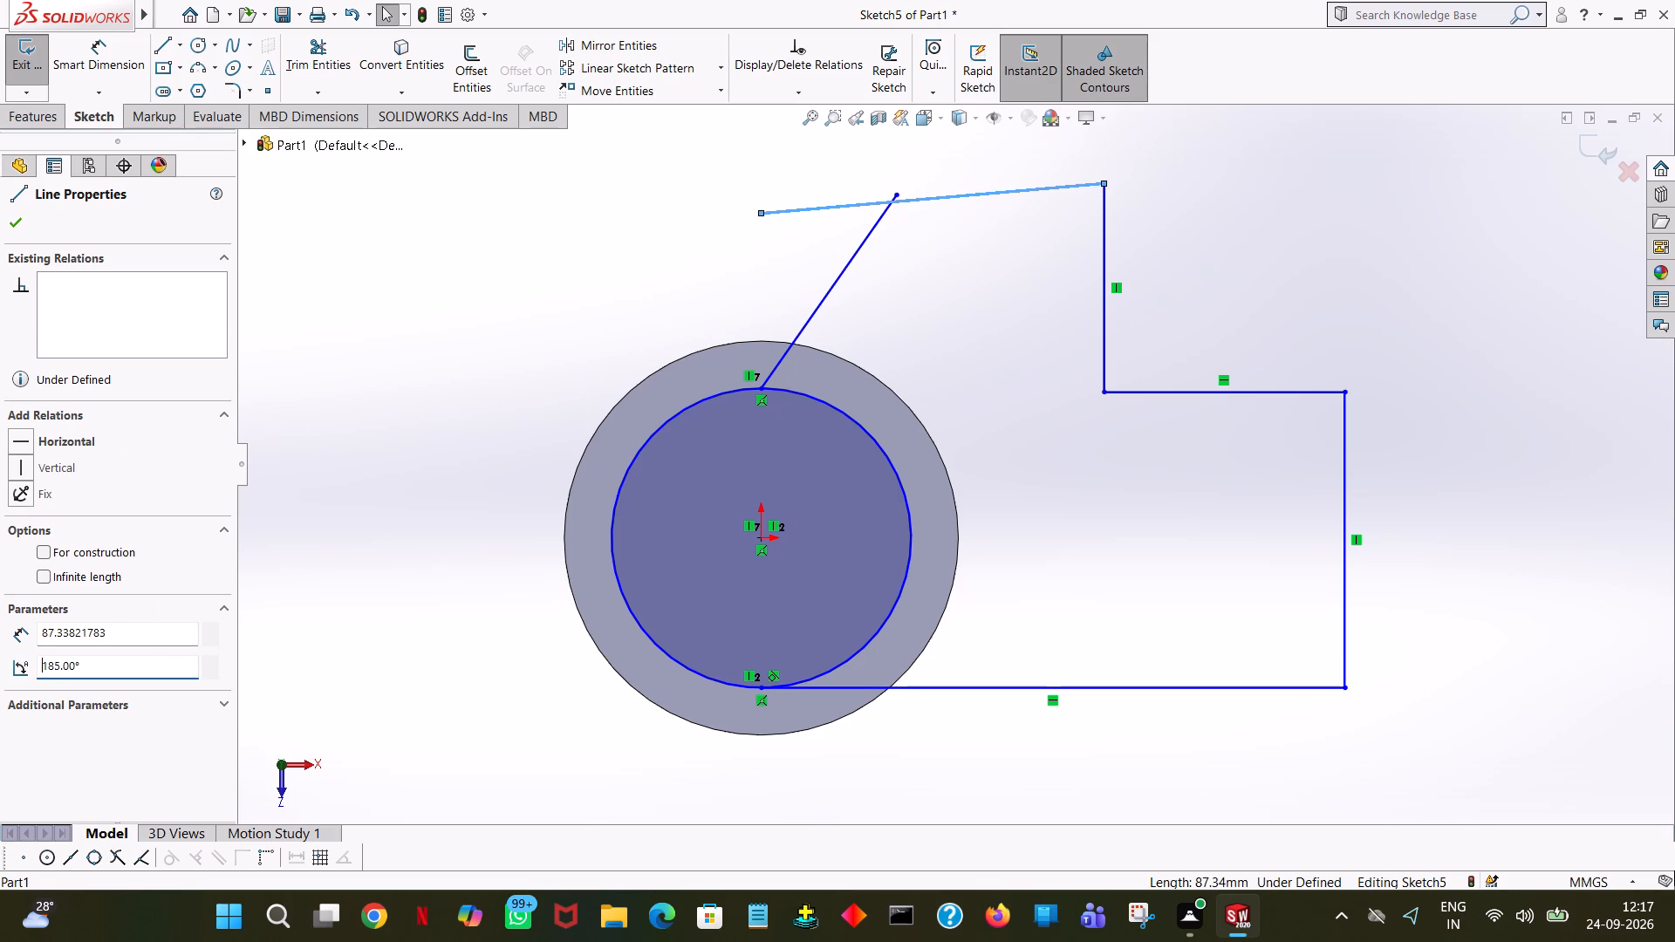
pyautogui.click(8, 226)
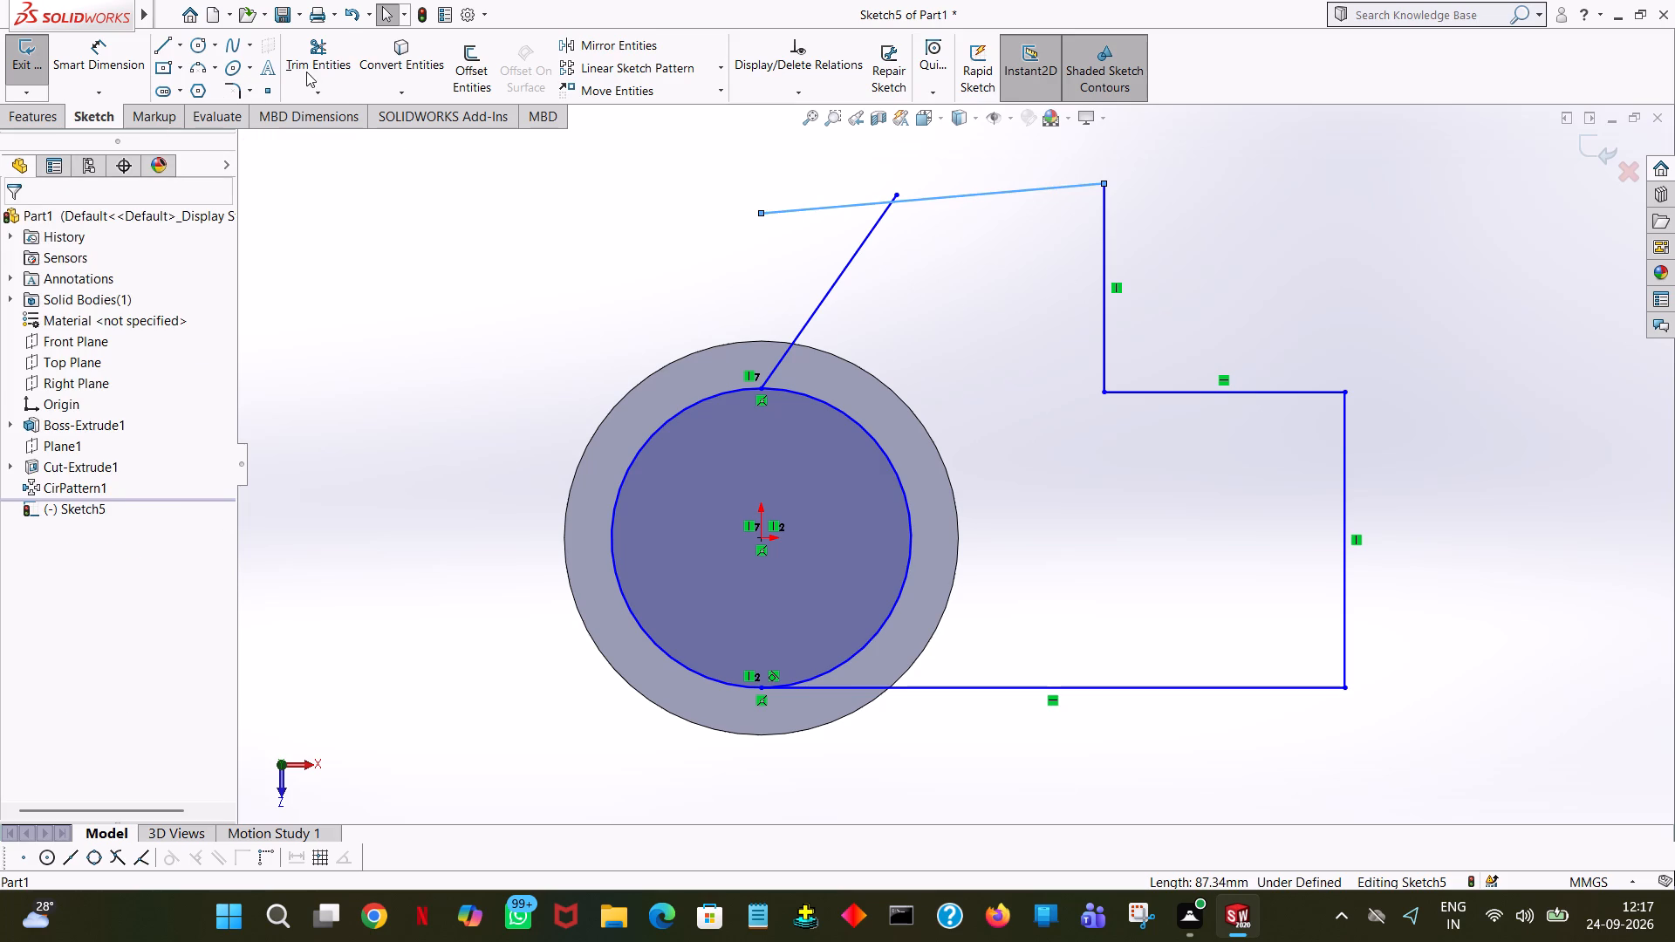
# Trim both overhanging ends where the 55° line and the 185° line cross, leaving a clean corner.
pyautogui.click(309, 66)
pyautogui.click(828, 203)
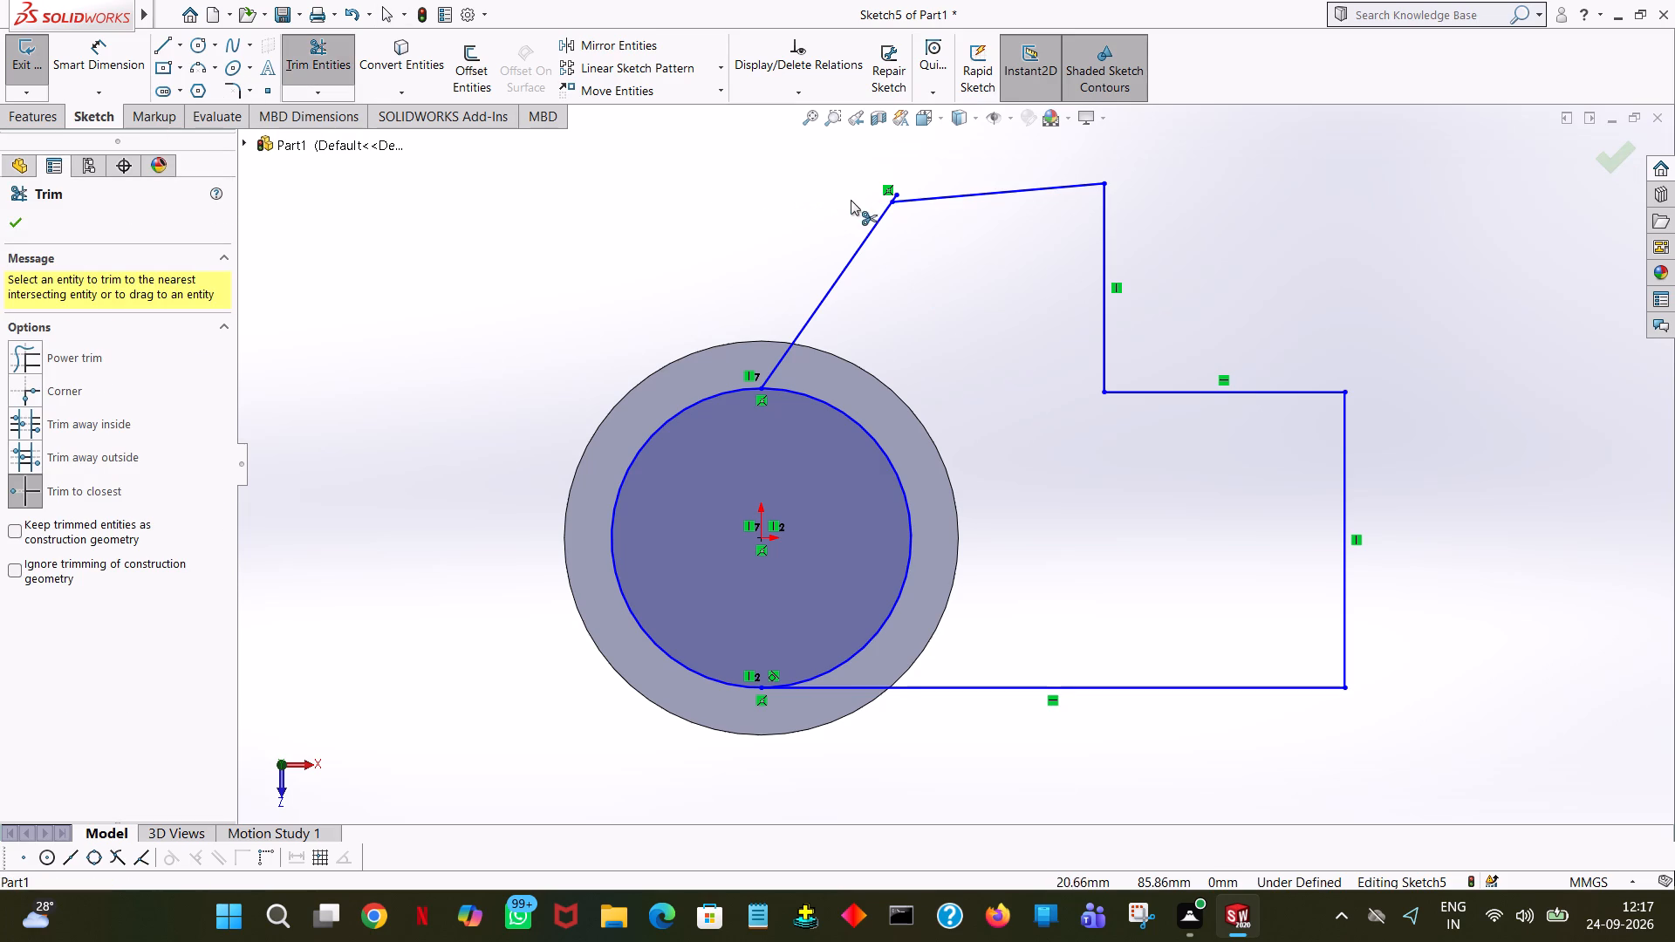
pyautogui.click(896, 195)
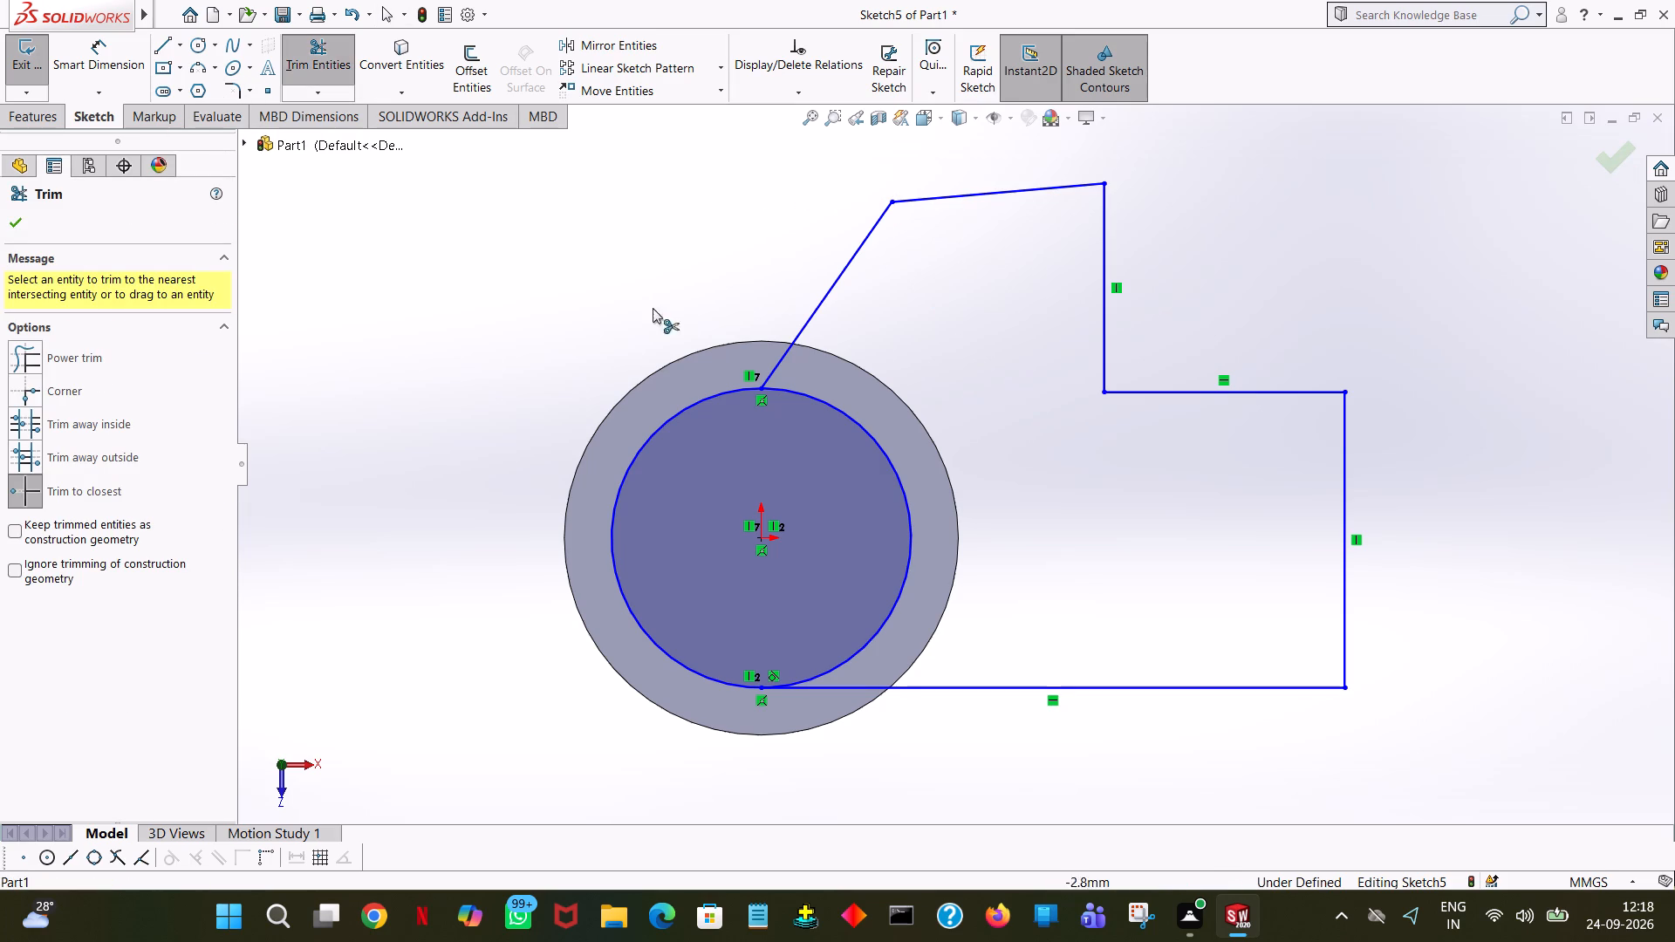
pyautogui.click(13, 223)
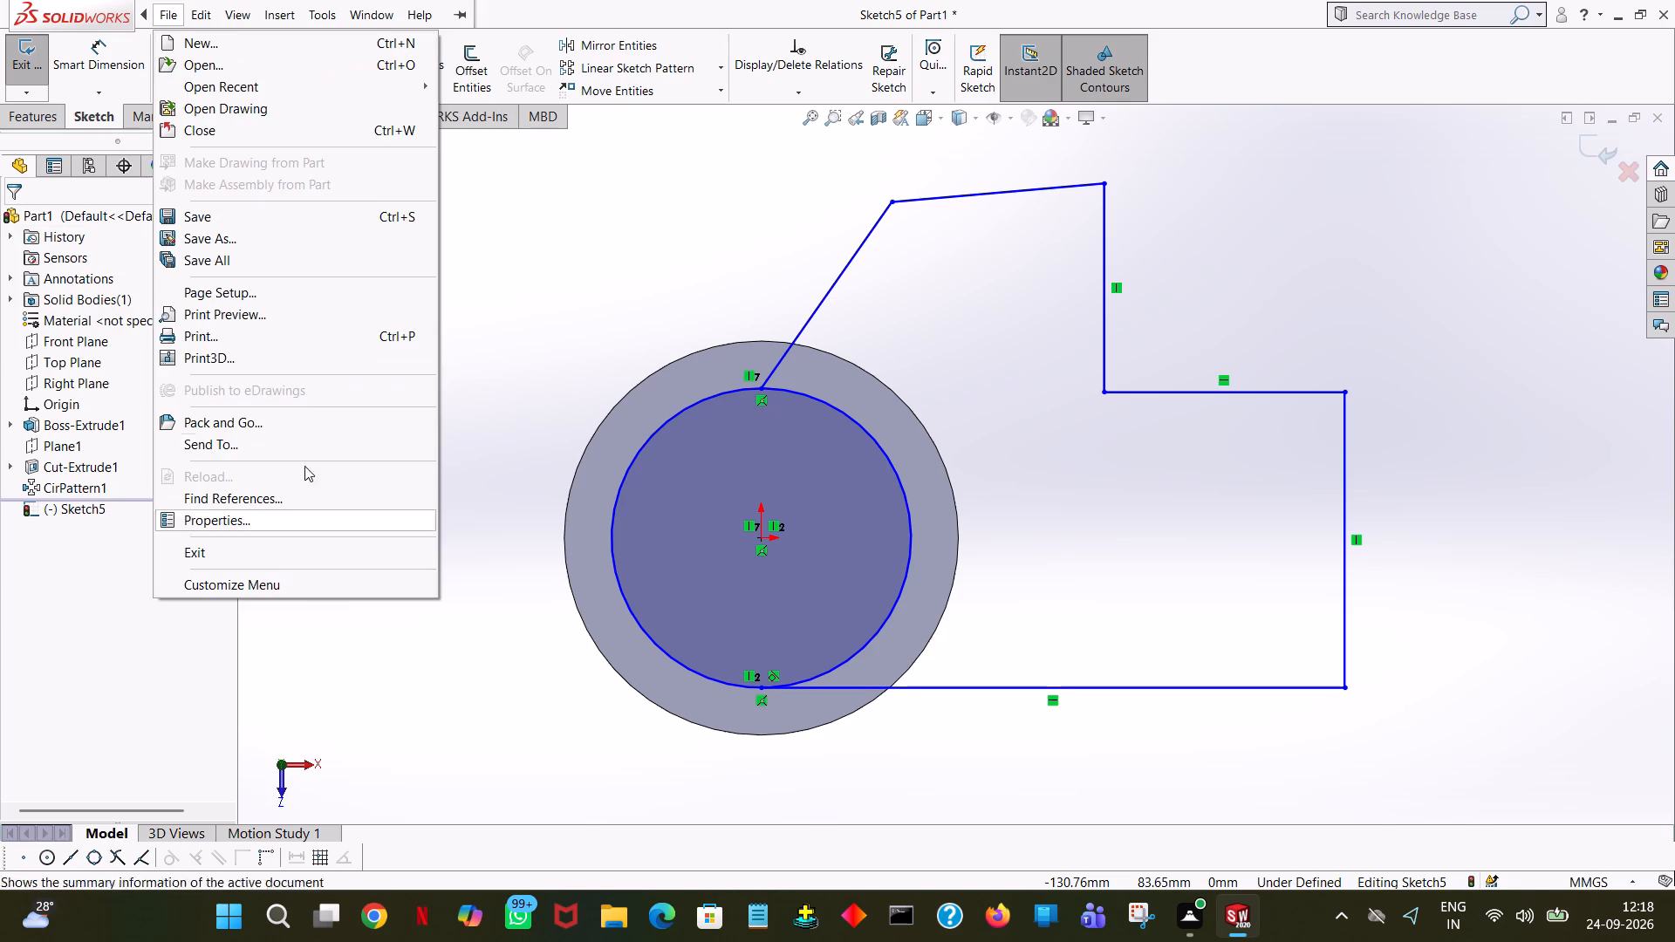
pyautogui.click(477, 197)
# Draw an 8 mm line along the upper sloped edge, starting at its corner with the 55° line, and end the chain.
pyautogui.click(160, 42)
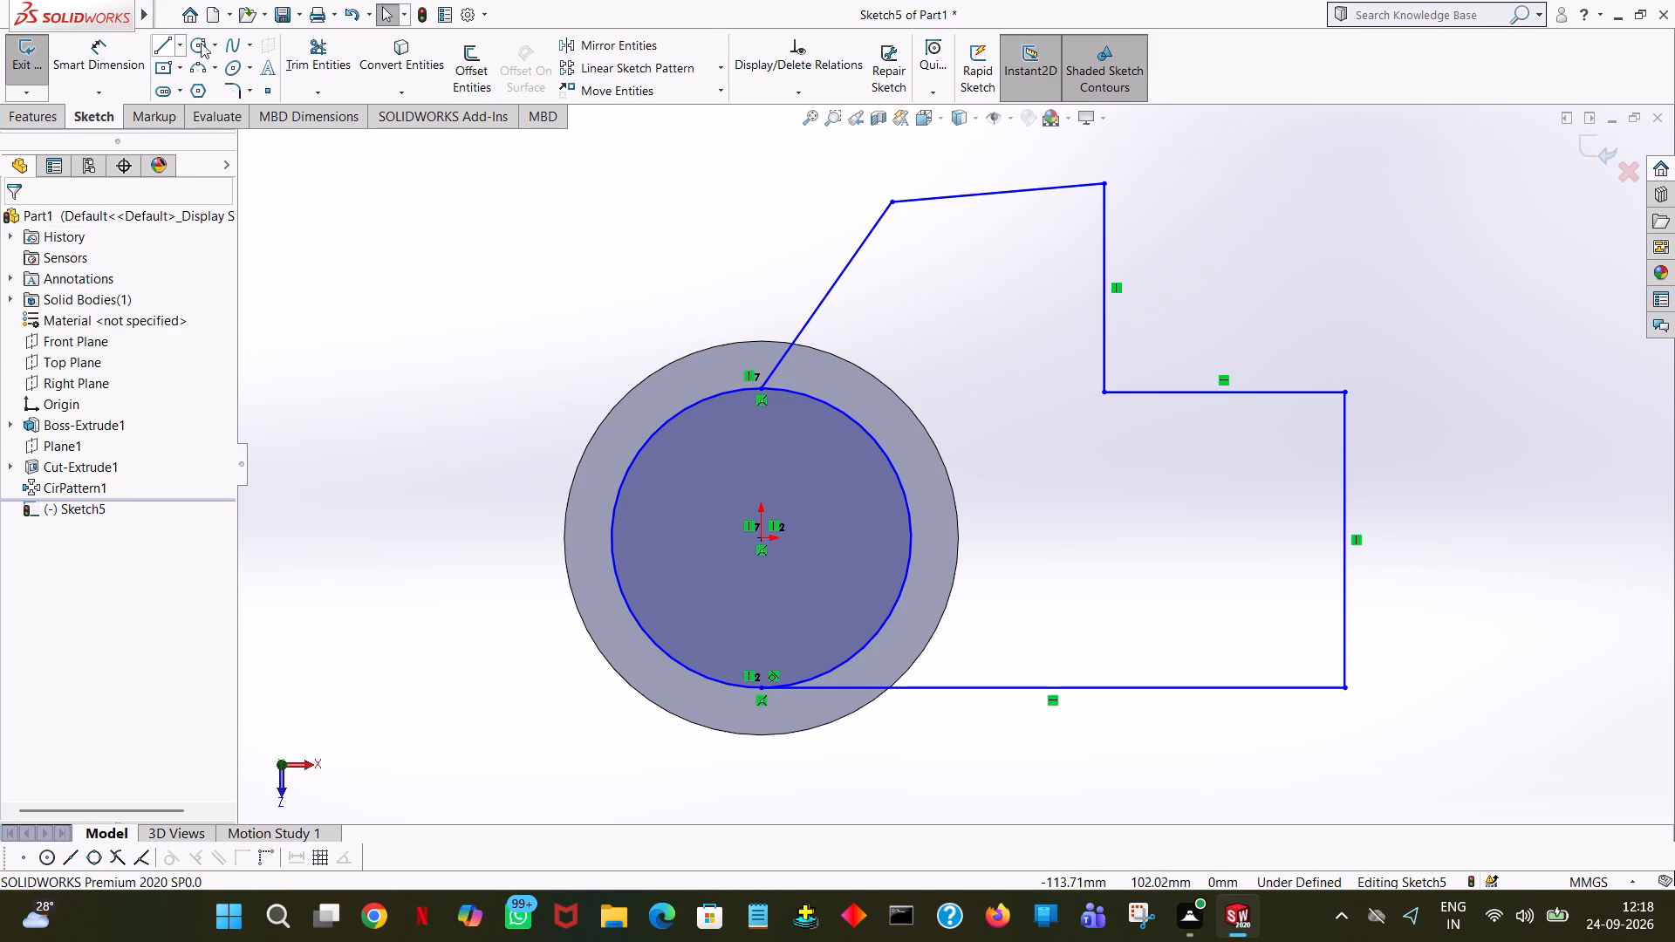
pyautogui.click(889, 201)
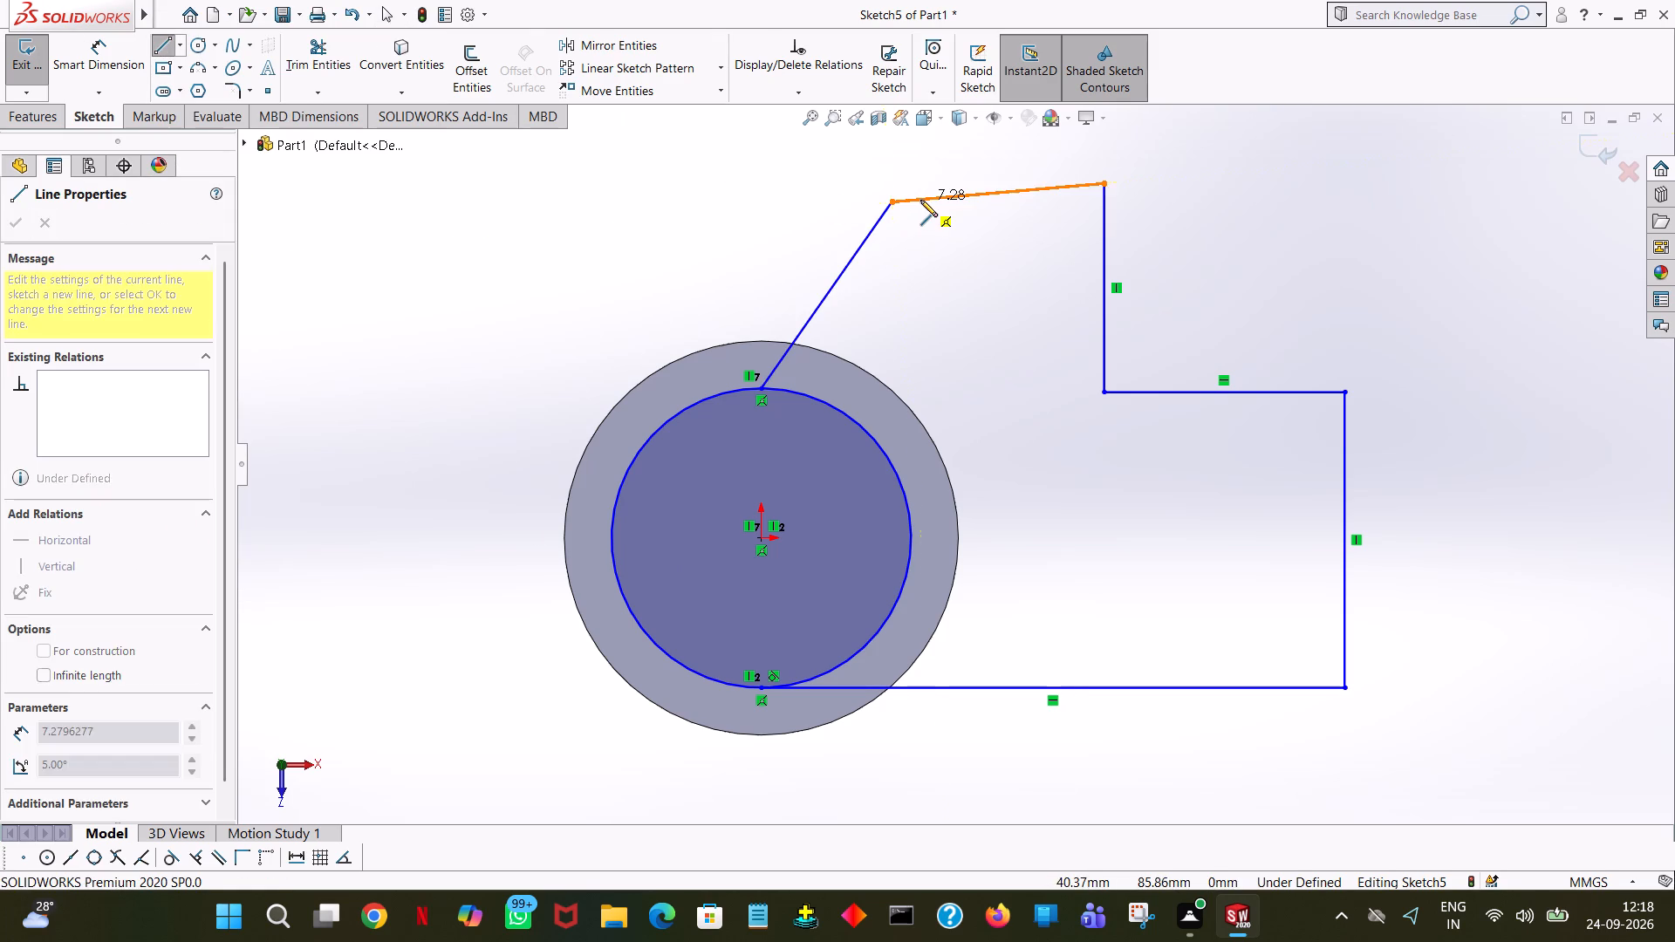
pyautogui.click(920, 200)
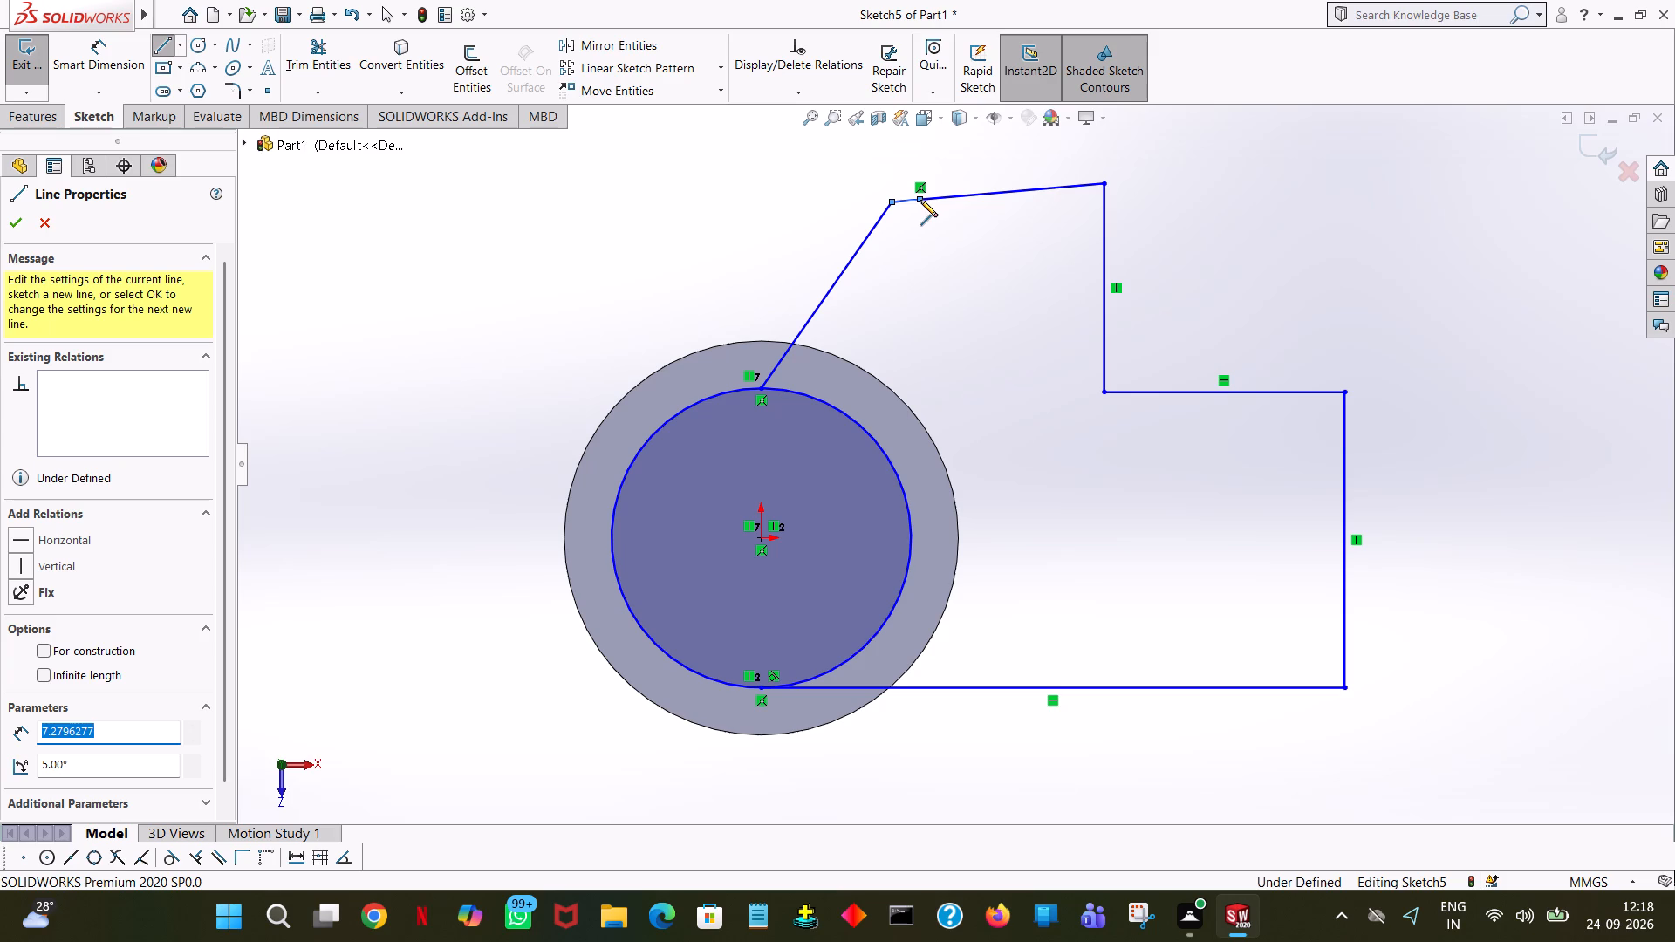
pyautogui.press('8')
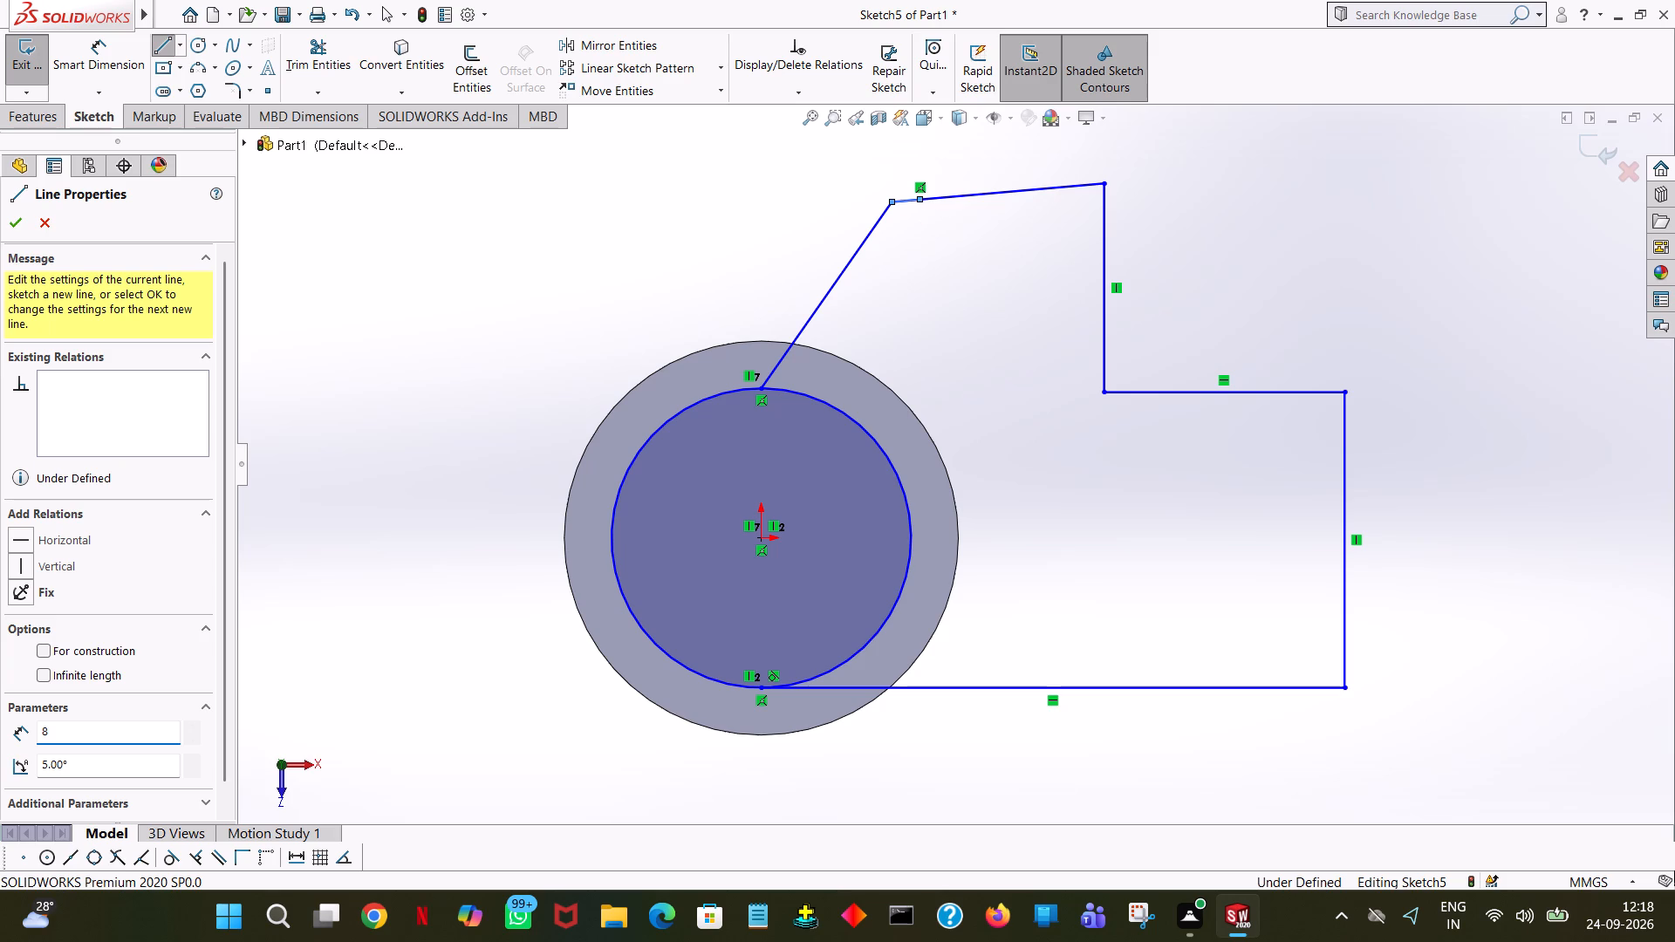
pyautogui.press('Return')
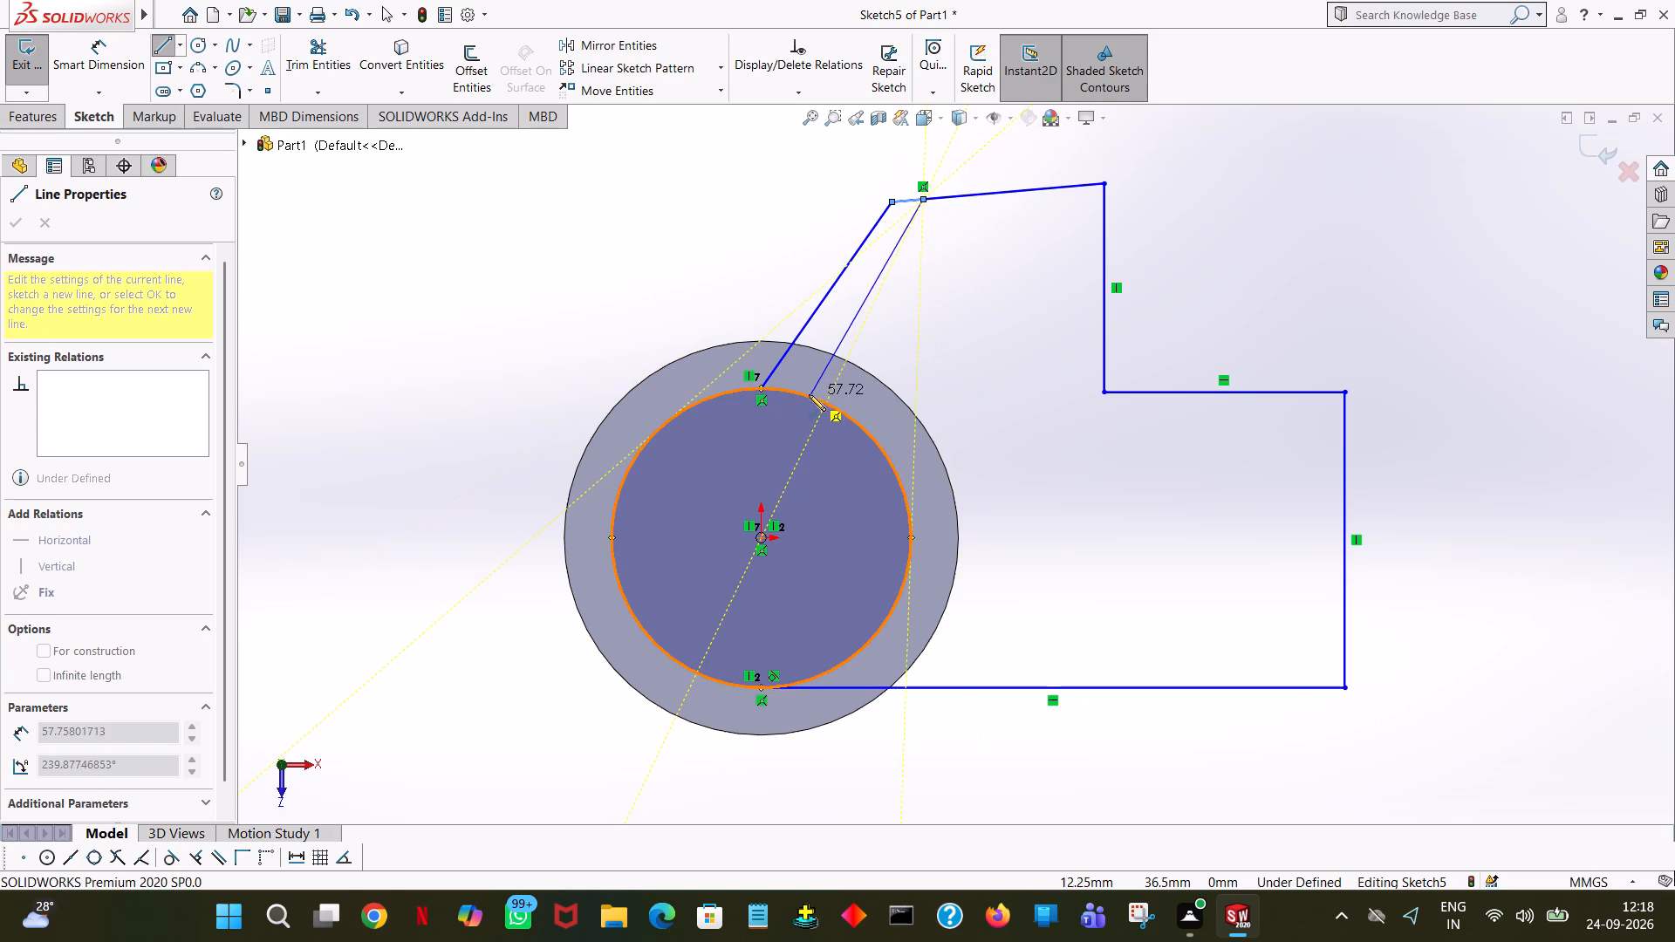
pyautogui.rightClick(894, 297)
pyautogui.click(927, 311)
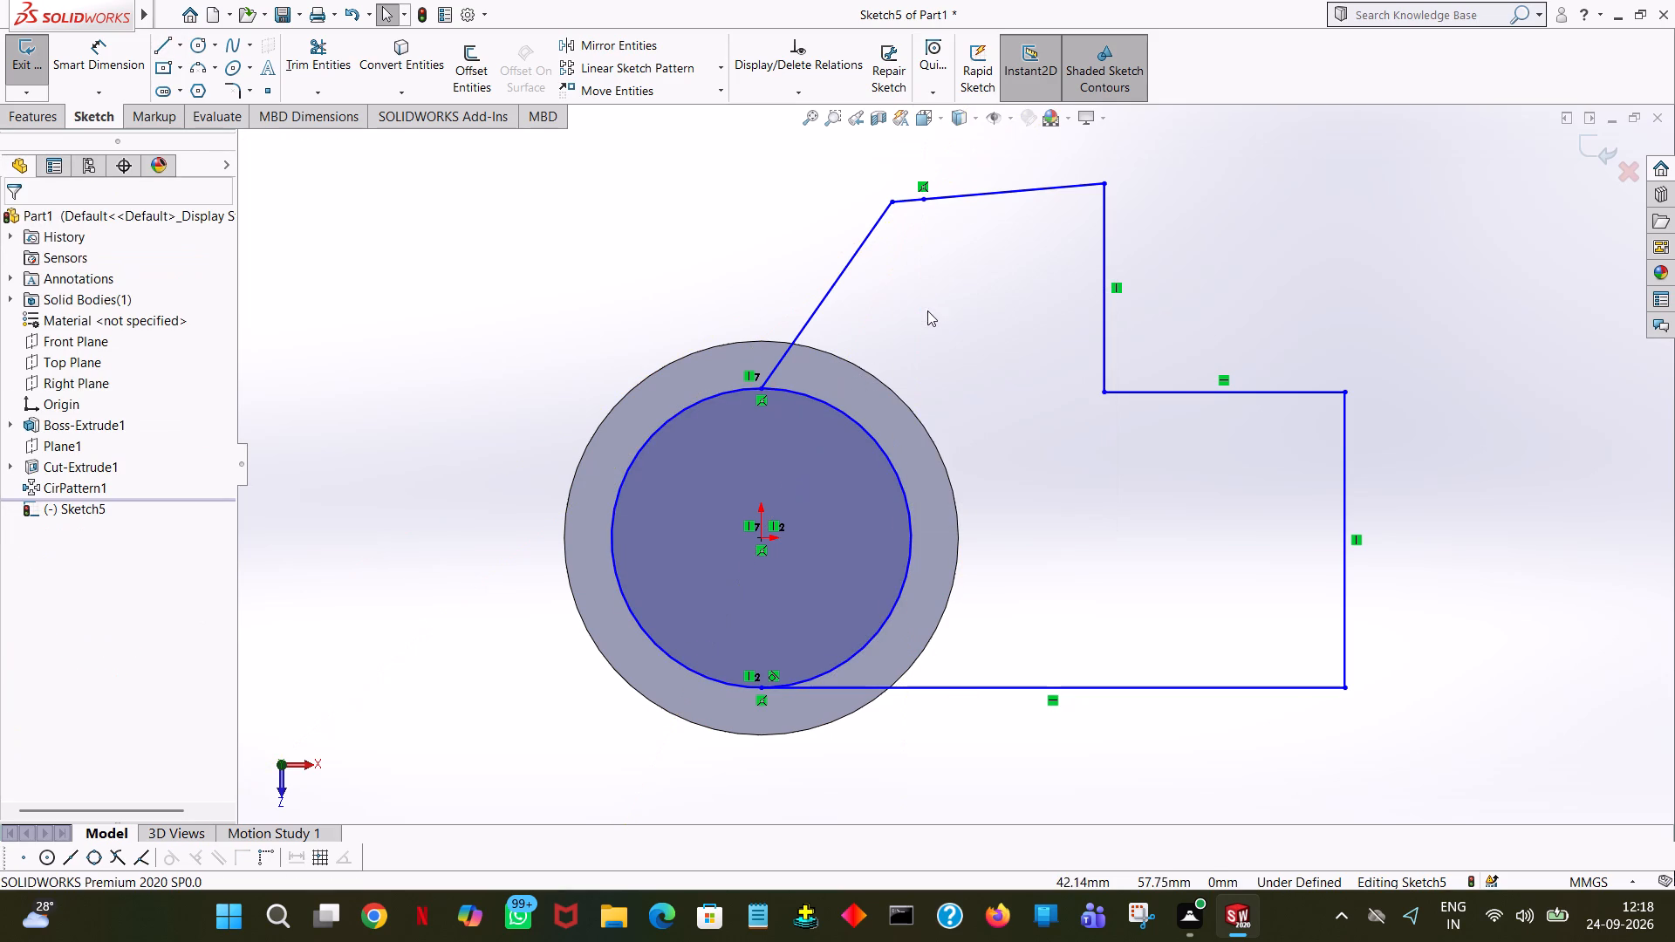
# Draw an 8 mm horizontal line from the circle's top quadrant point and continue to the end of the 8 mm line on the upper edge.
pyautogui.click(164, 45)
pyautogui.click(761, 389)
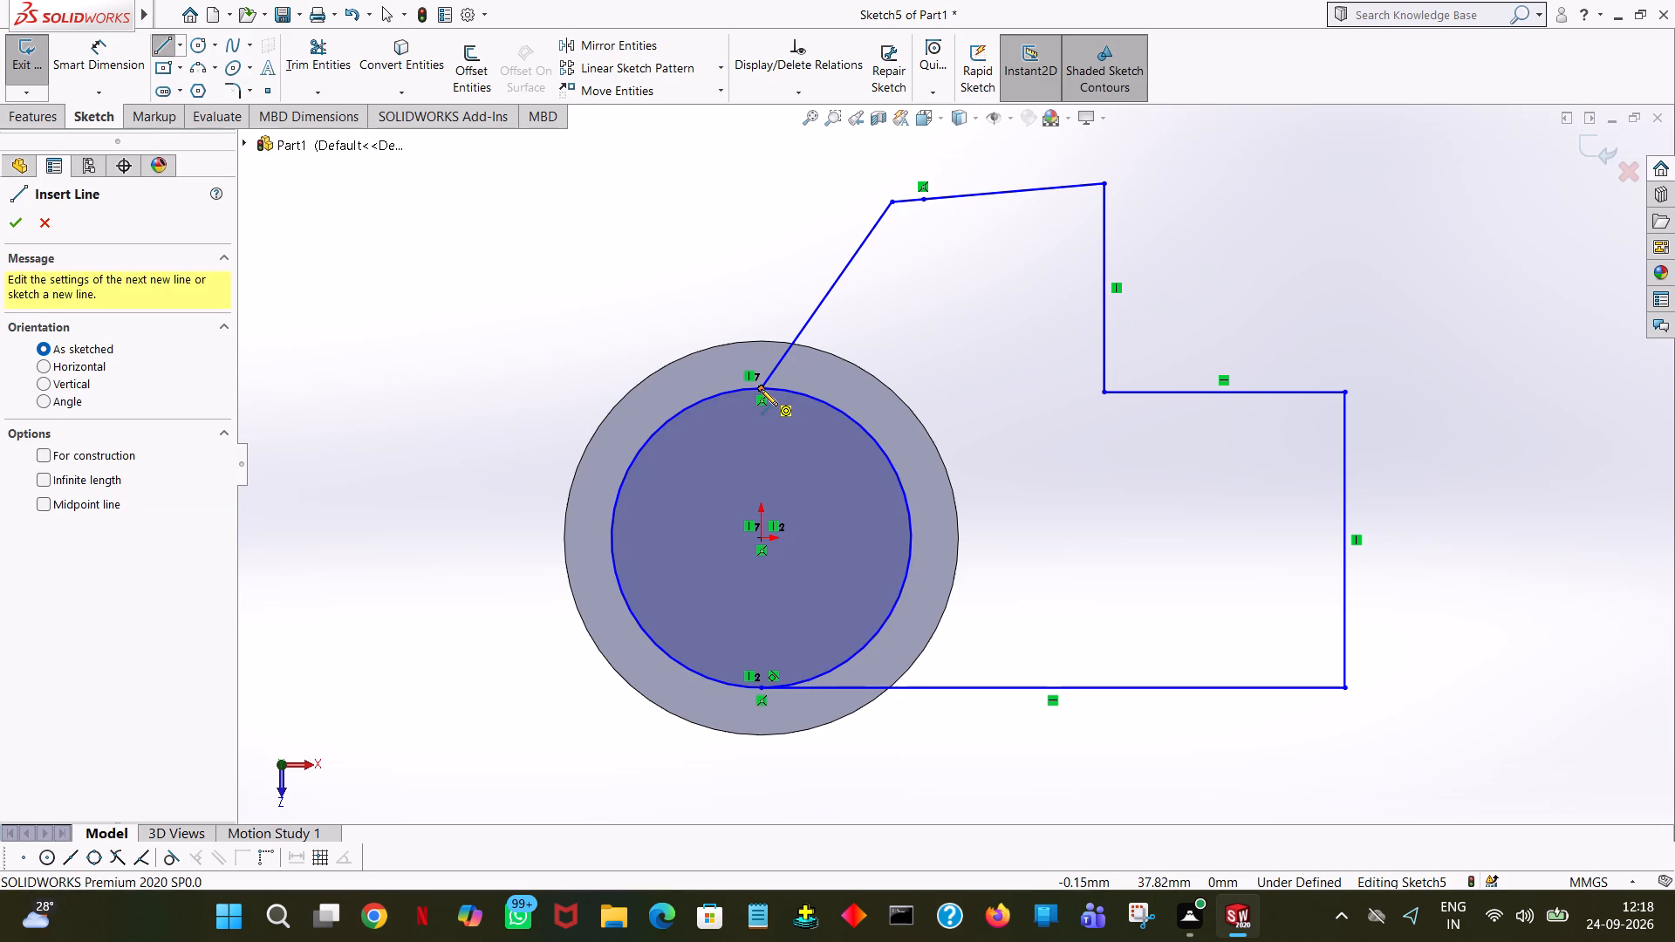
pyautogui.click(810, 389)
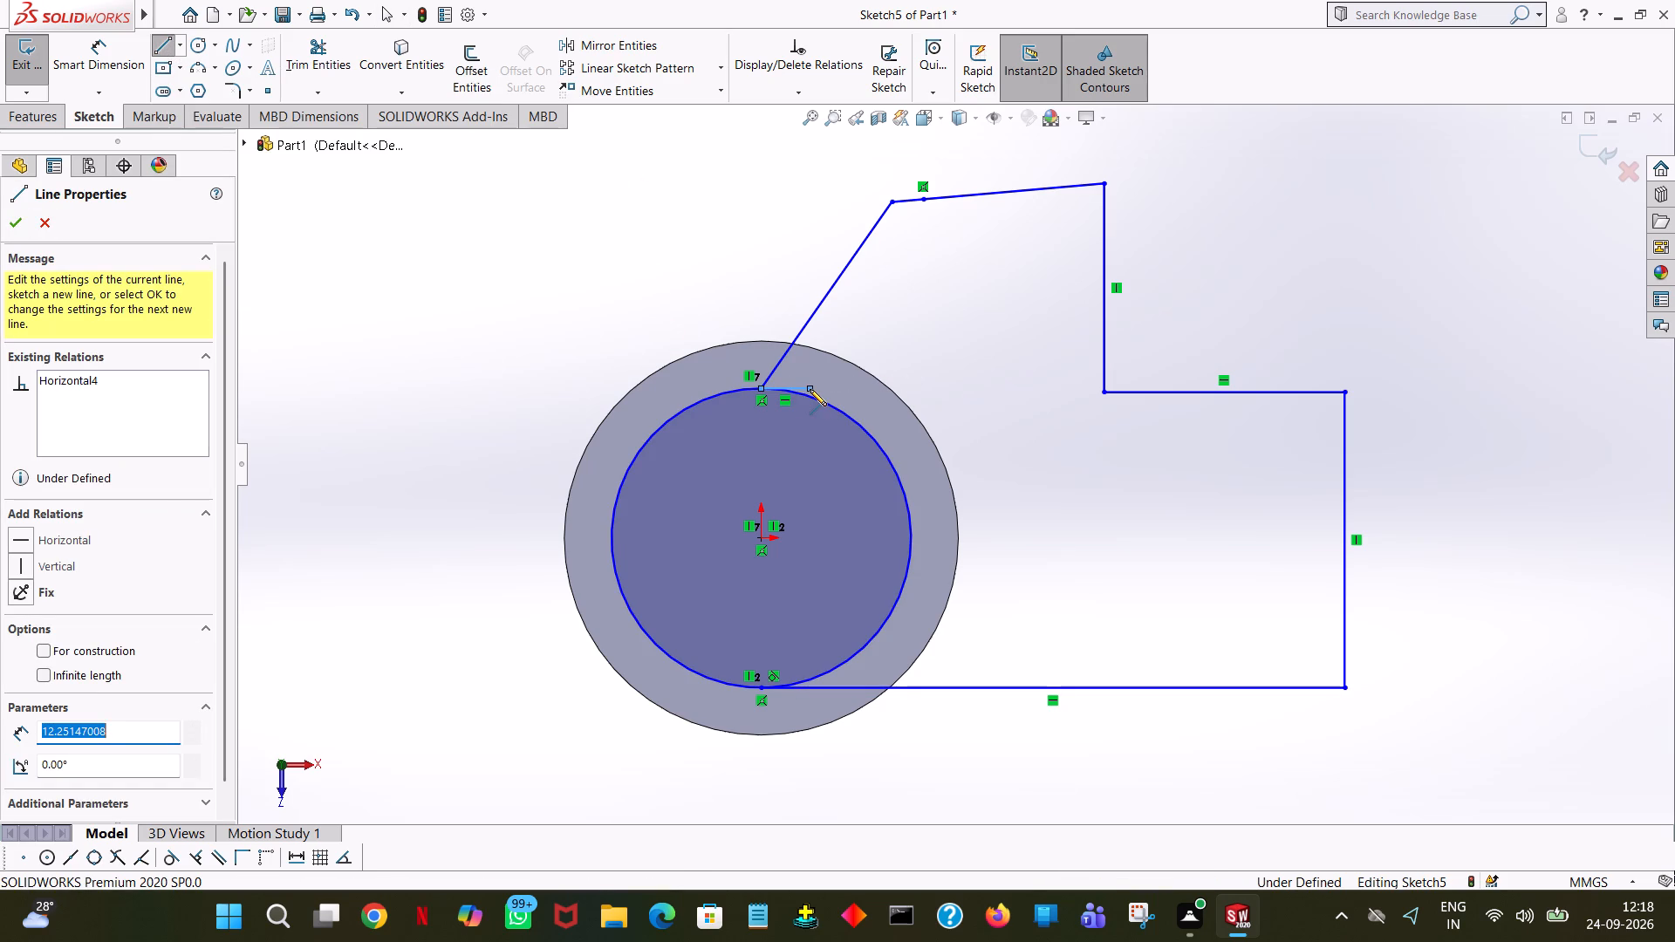
pyautogui.press('8')
pyautogui.press('Return')
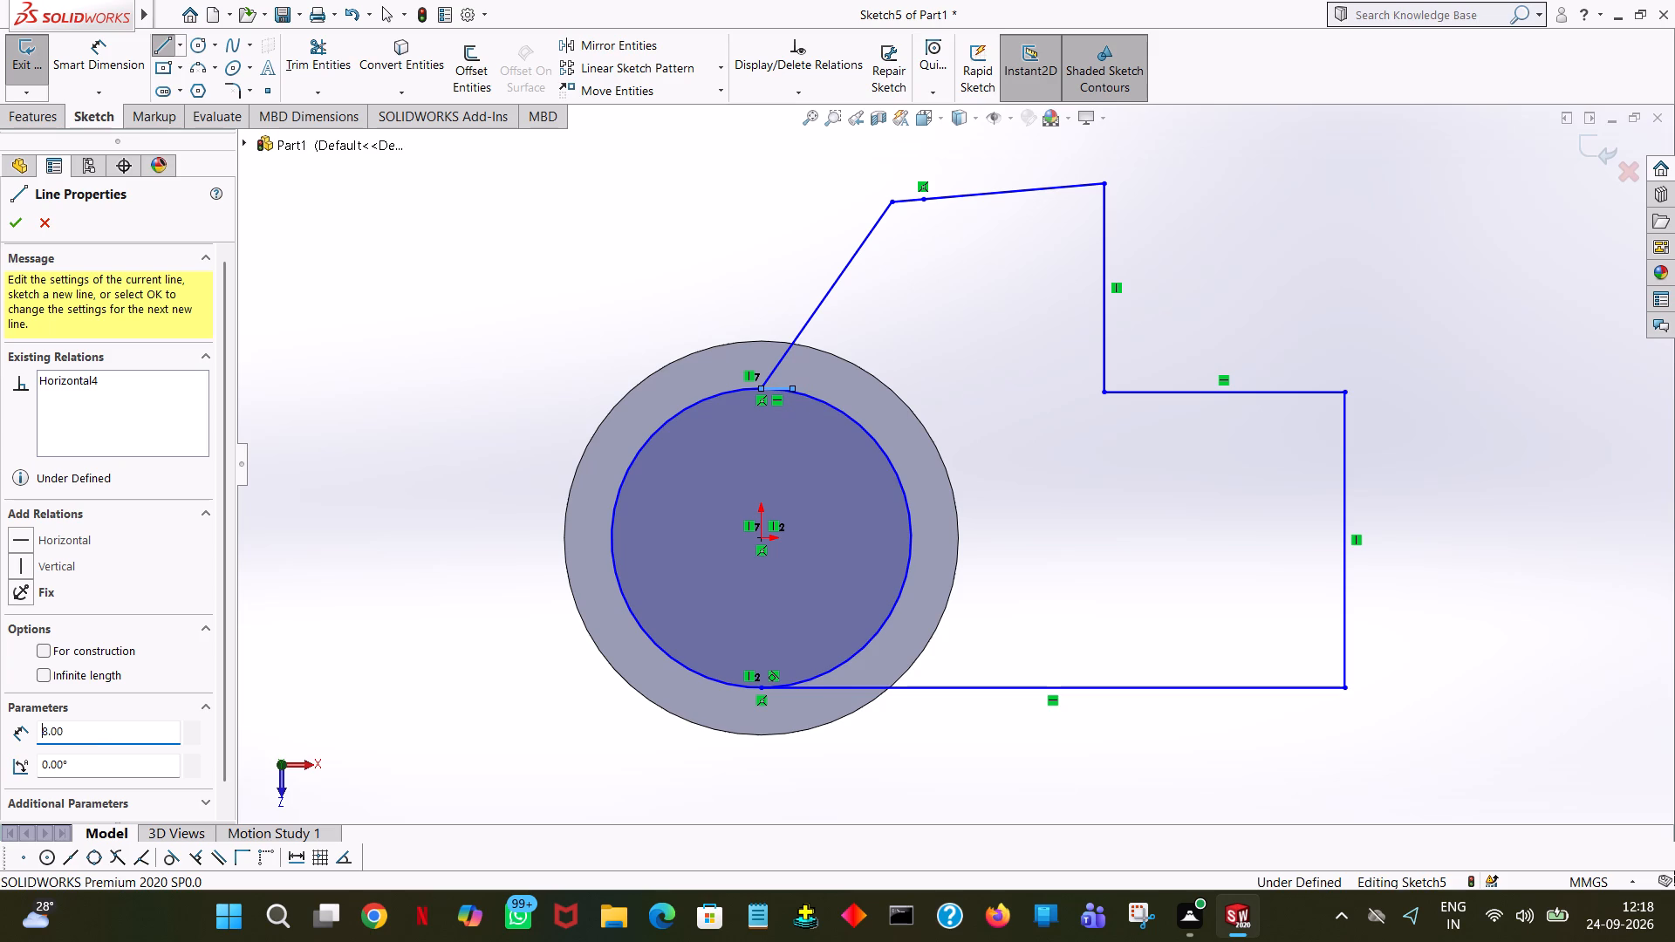
pyautogui.click(925, 201)
pyautogui.rightClick(925, 201)
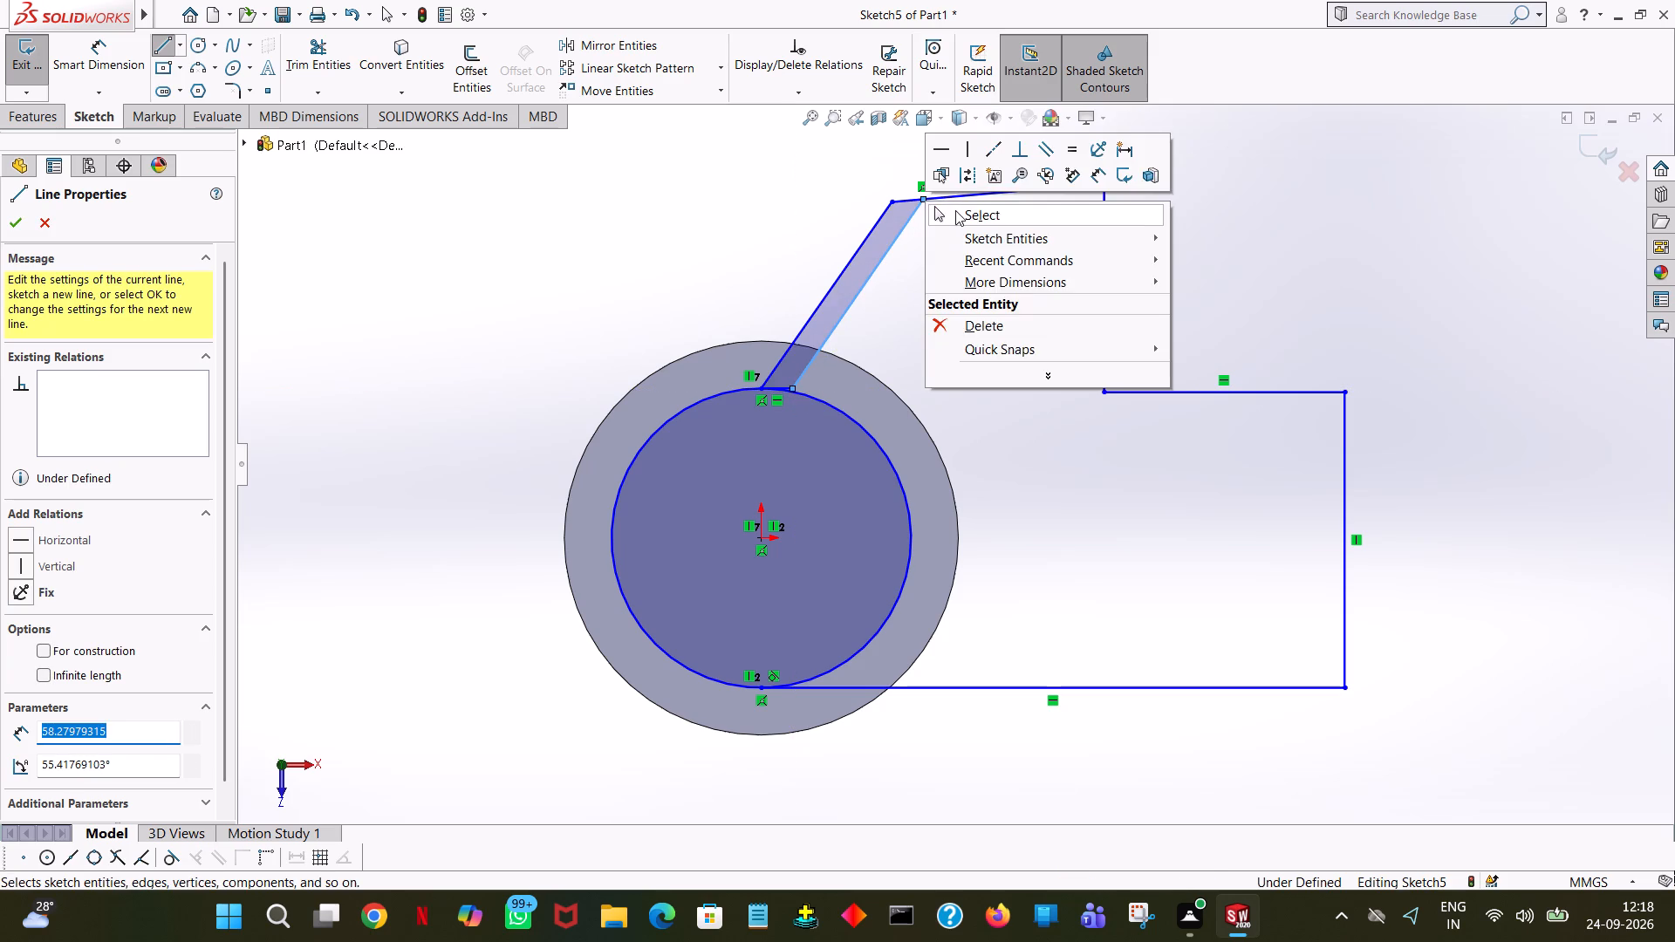
pyautogui.click(955, 210)
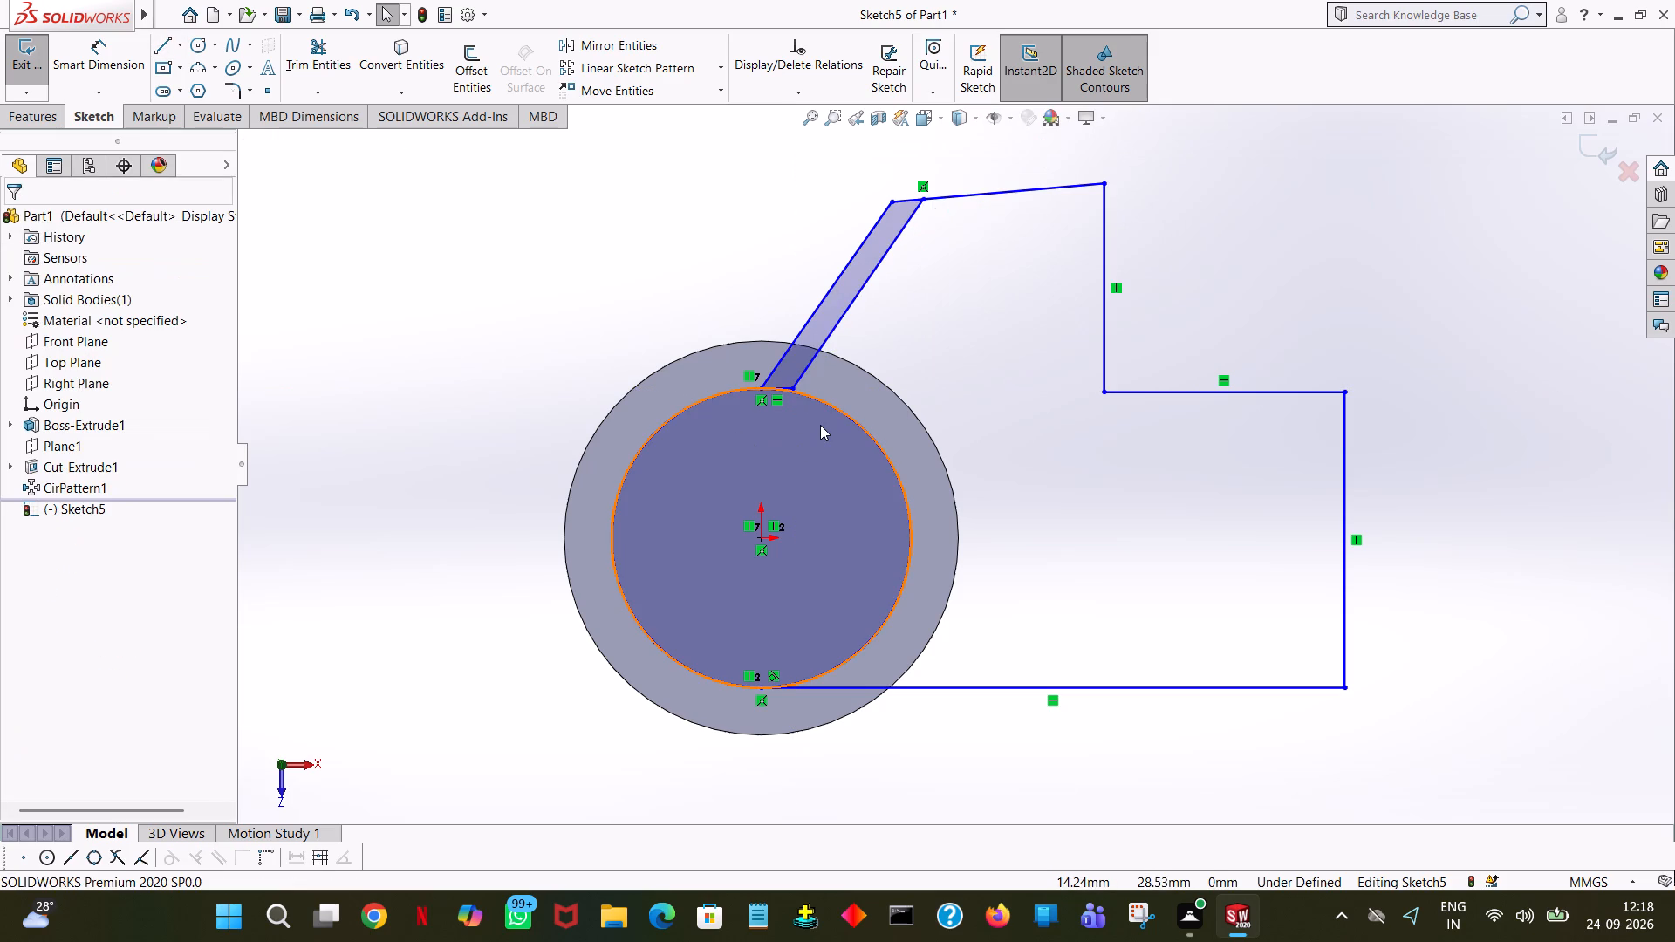
# Trim away the 8 mm horizontal line at the circle's top quadrant point.
pyautogui.keyDown('ctrl'); pyautogui.scroll(-5, 820, 425); pyautogui.keyUp('ctrl')
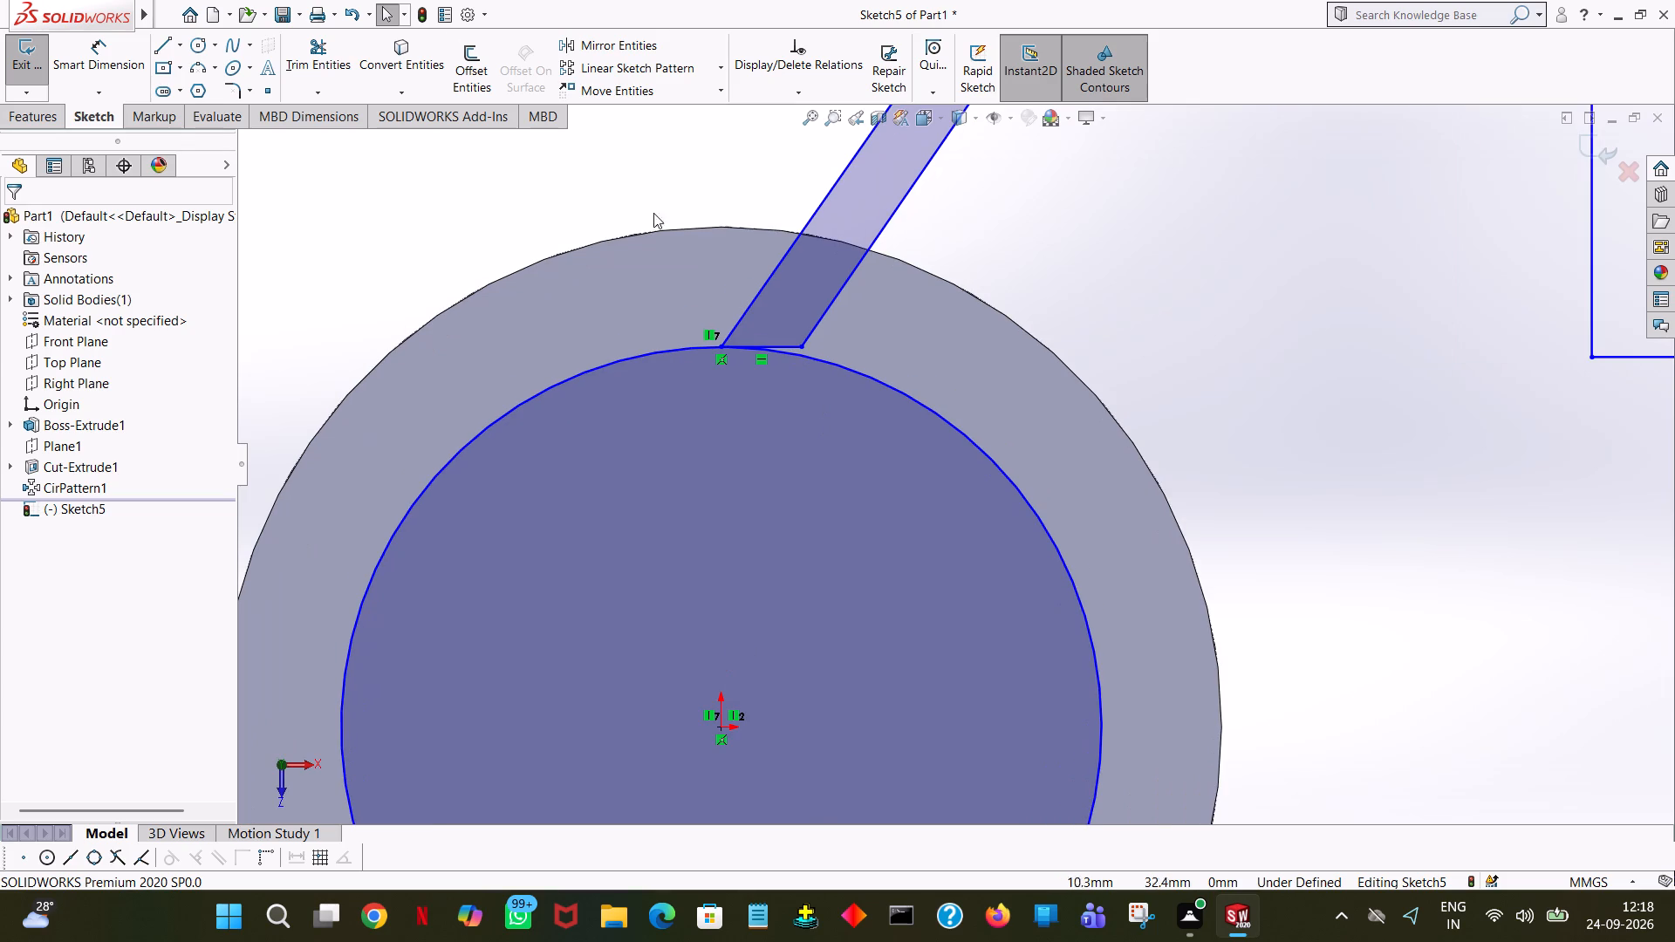
pyautogui.click(156, 45)
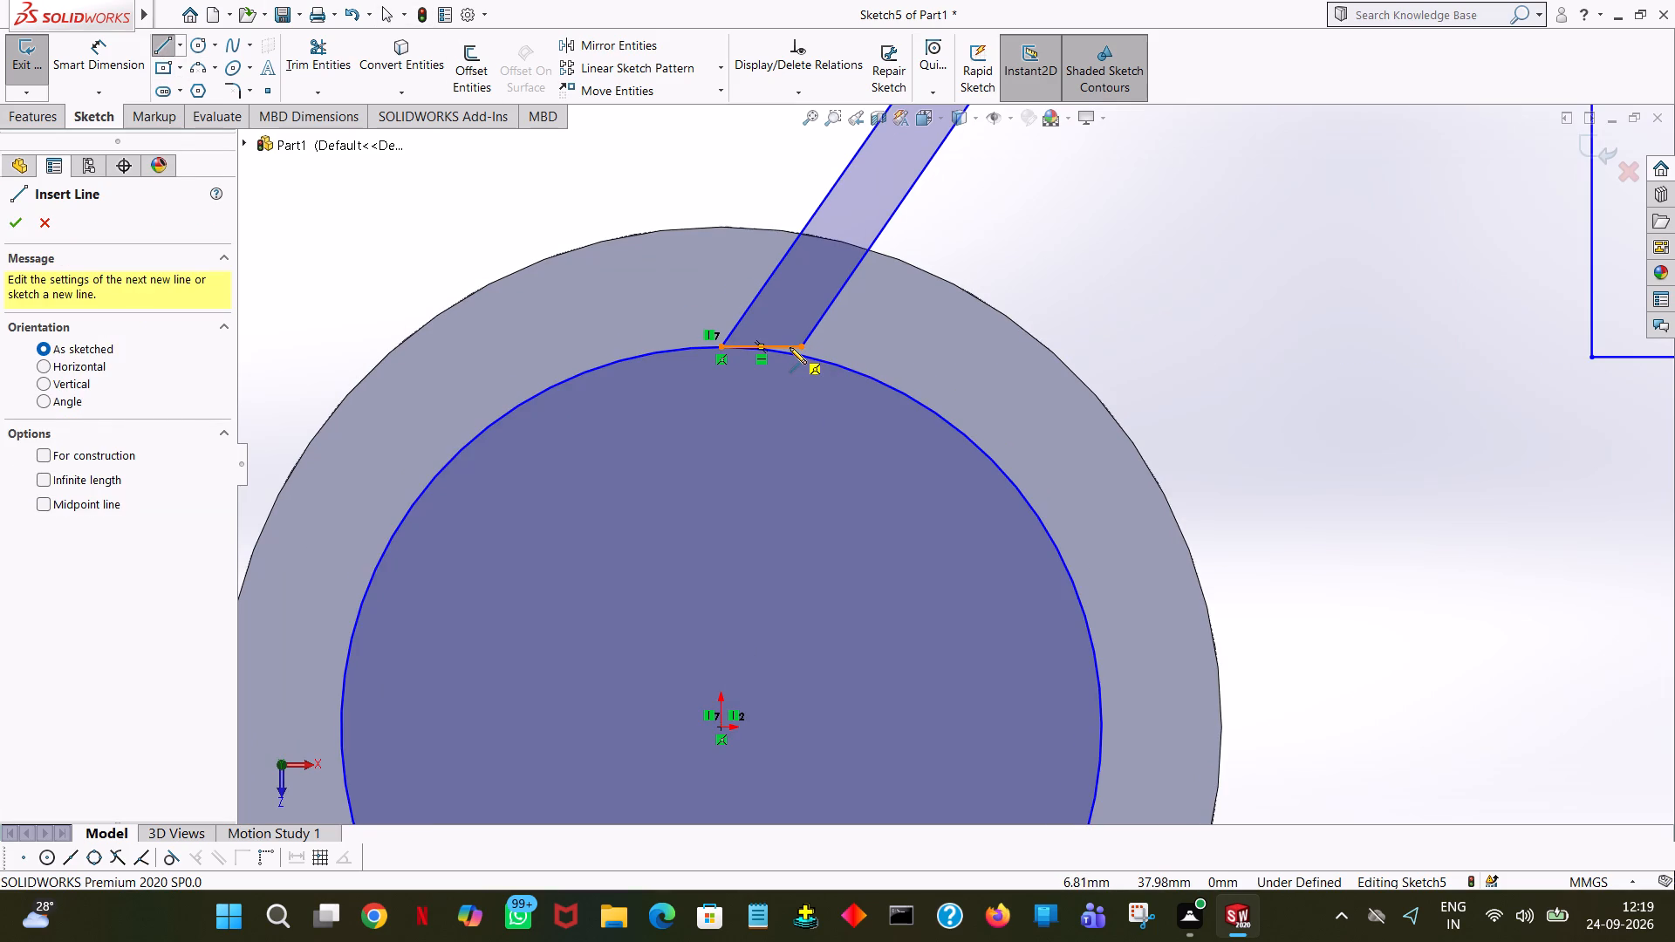
pyautogui.click(325, 56)
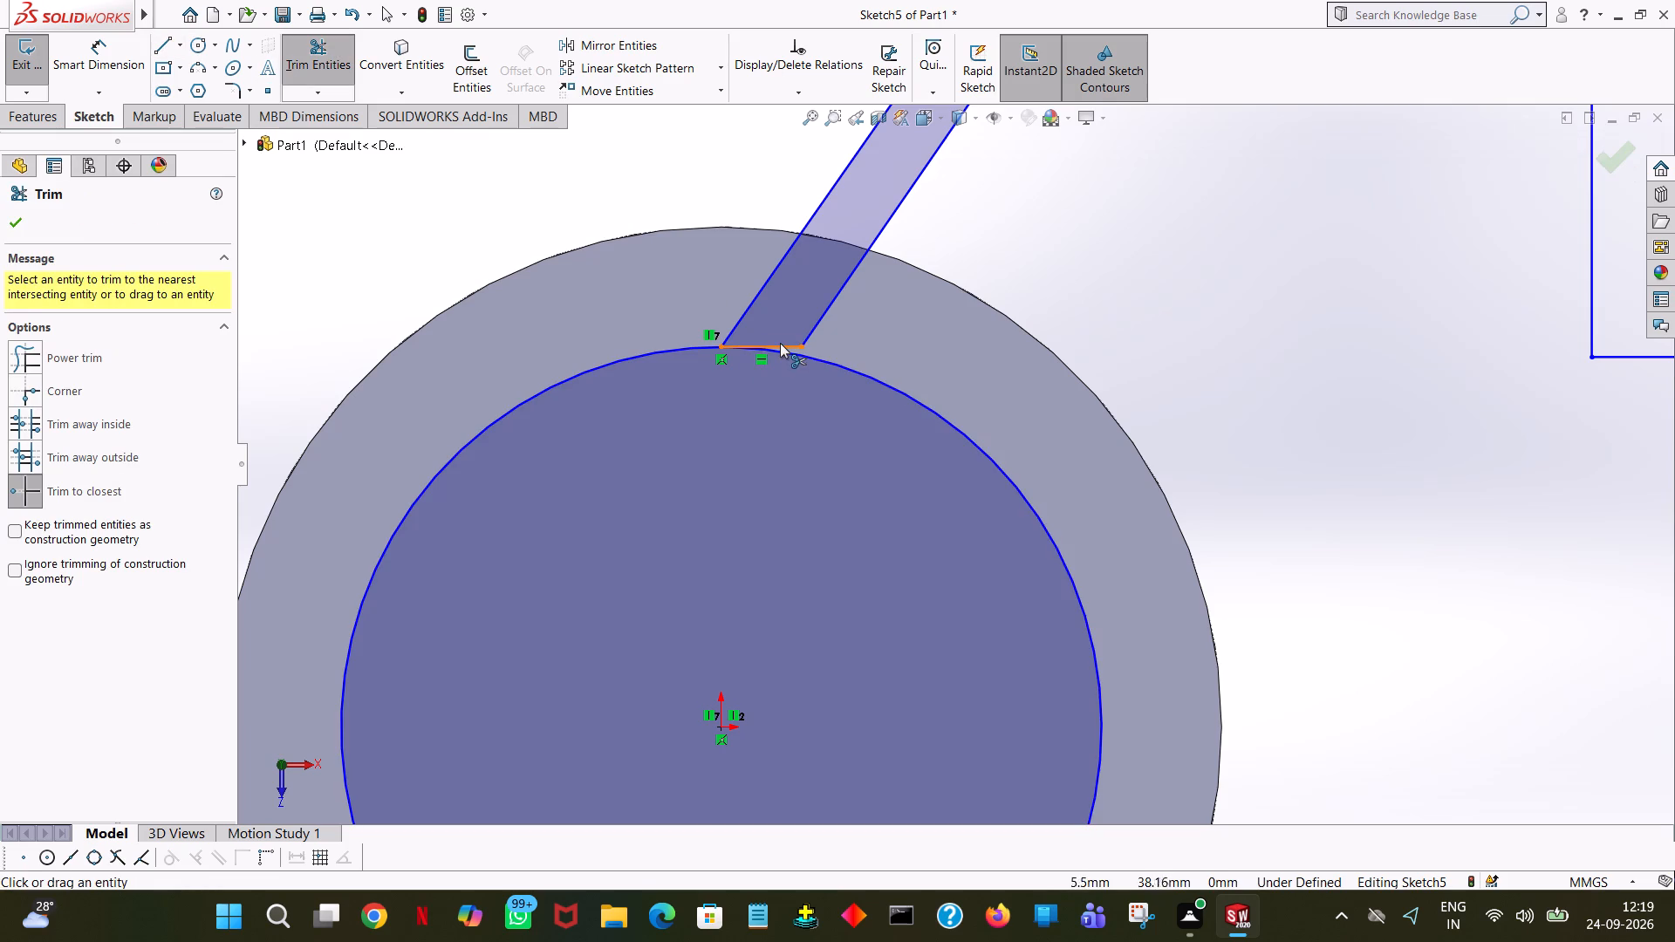
pyautogui.click(780, 343)
# Extend the inner slanted line down to the circle with a collinear line about 0.9 mm long.
pyautogui.click(154, 44)
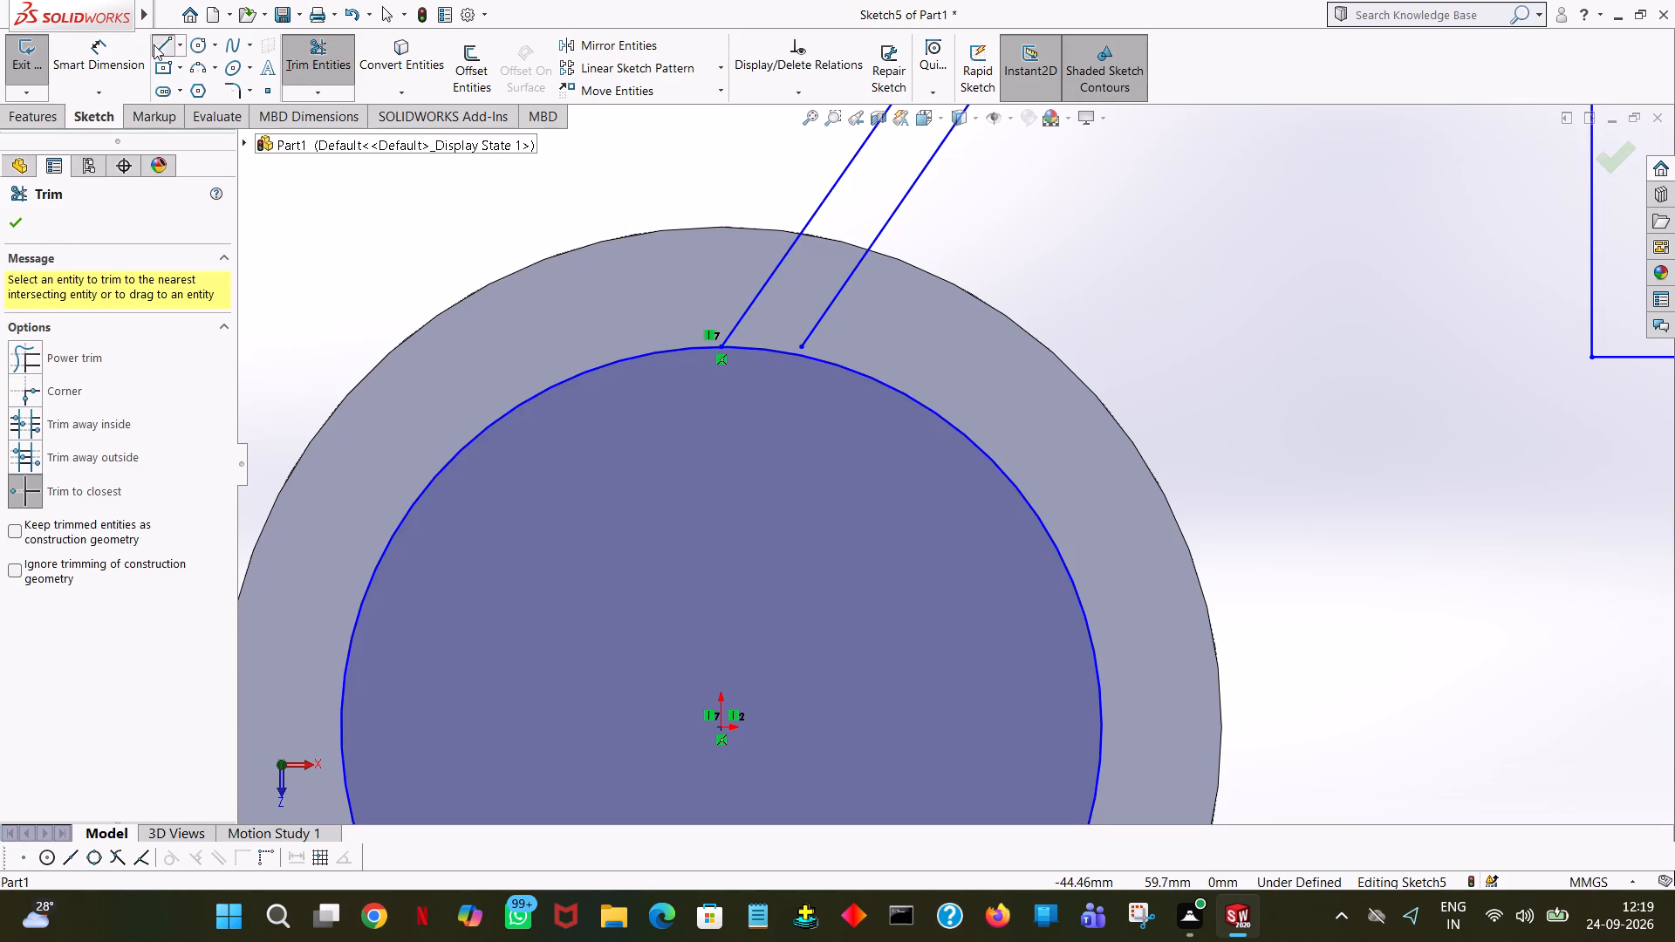
pyautogui.click(799, 345)
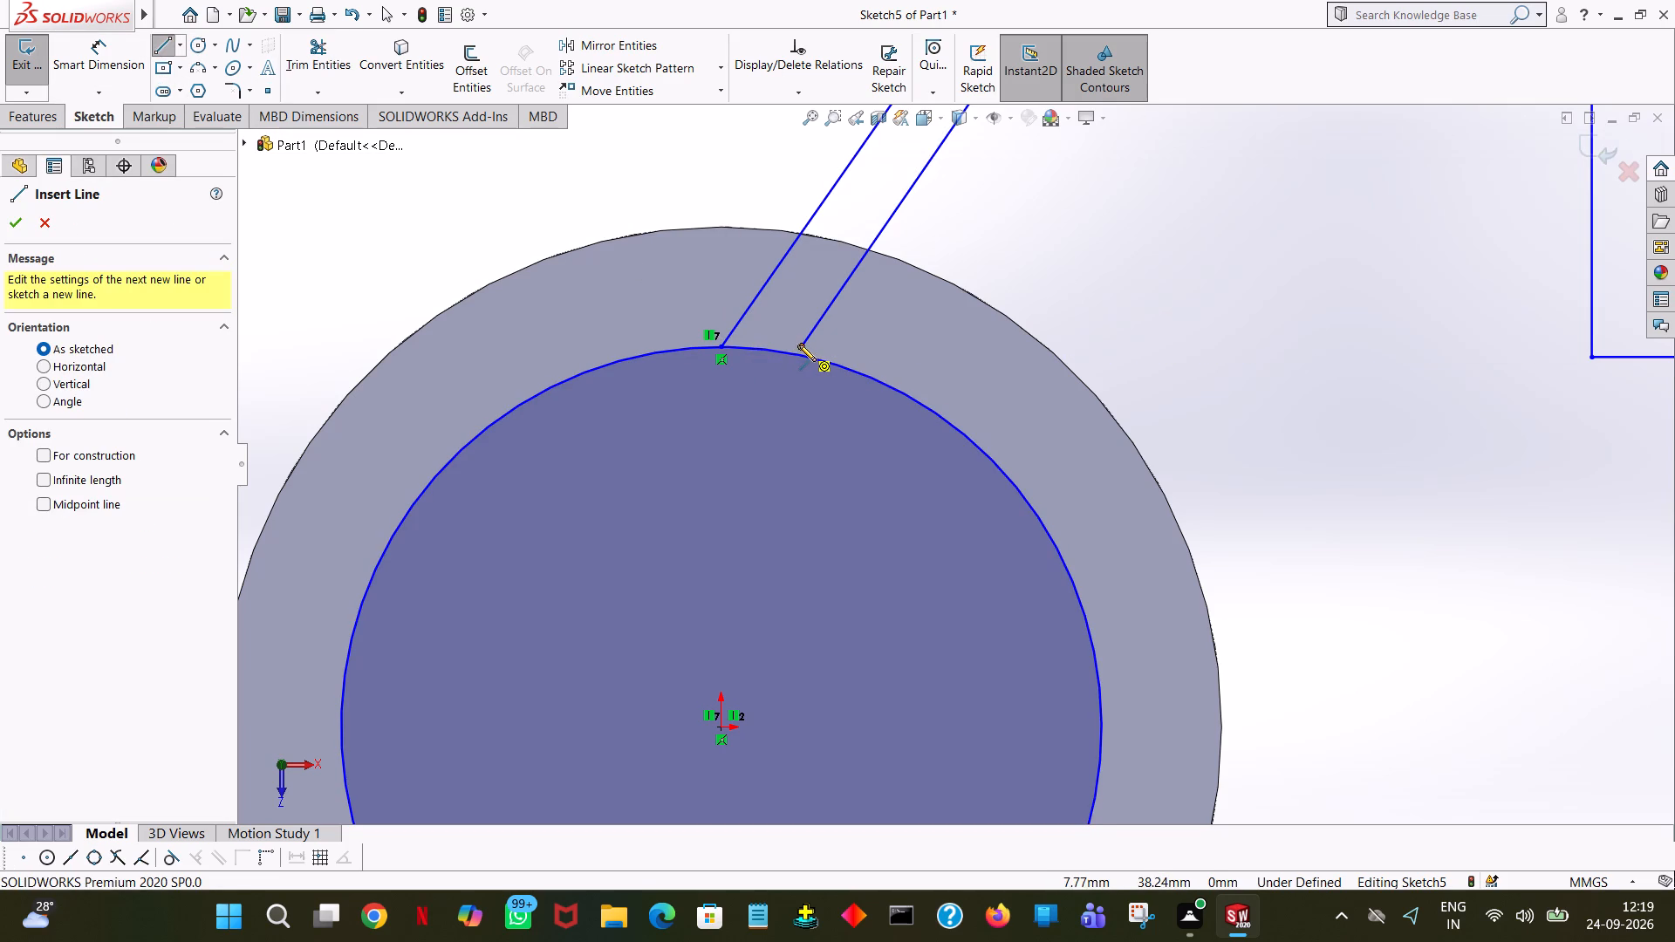
pyautogui.click(793, 357)
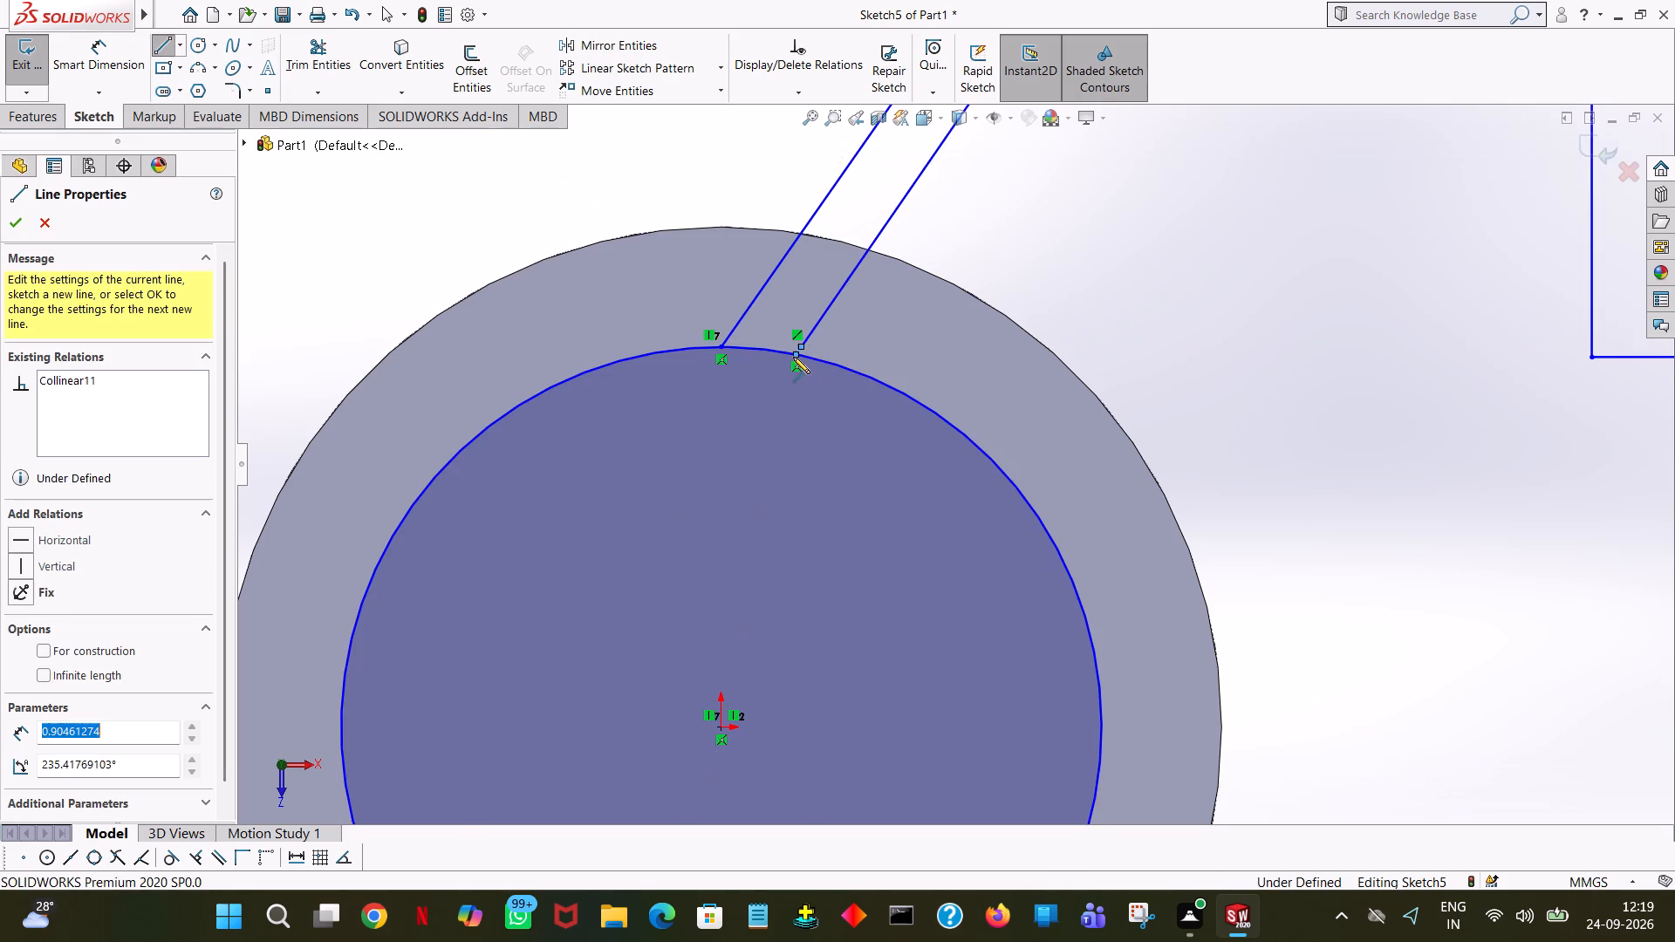
pyautogui.rightClick(793, 357)
pyautogui.click(812, 362)
pyautogui.click(1053, 270)
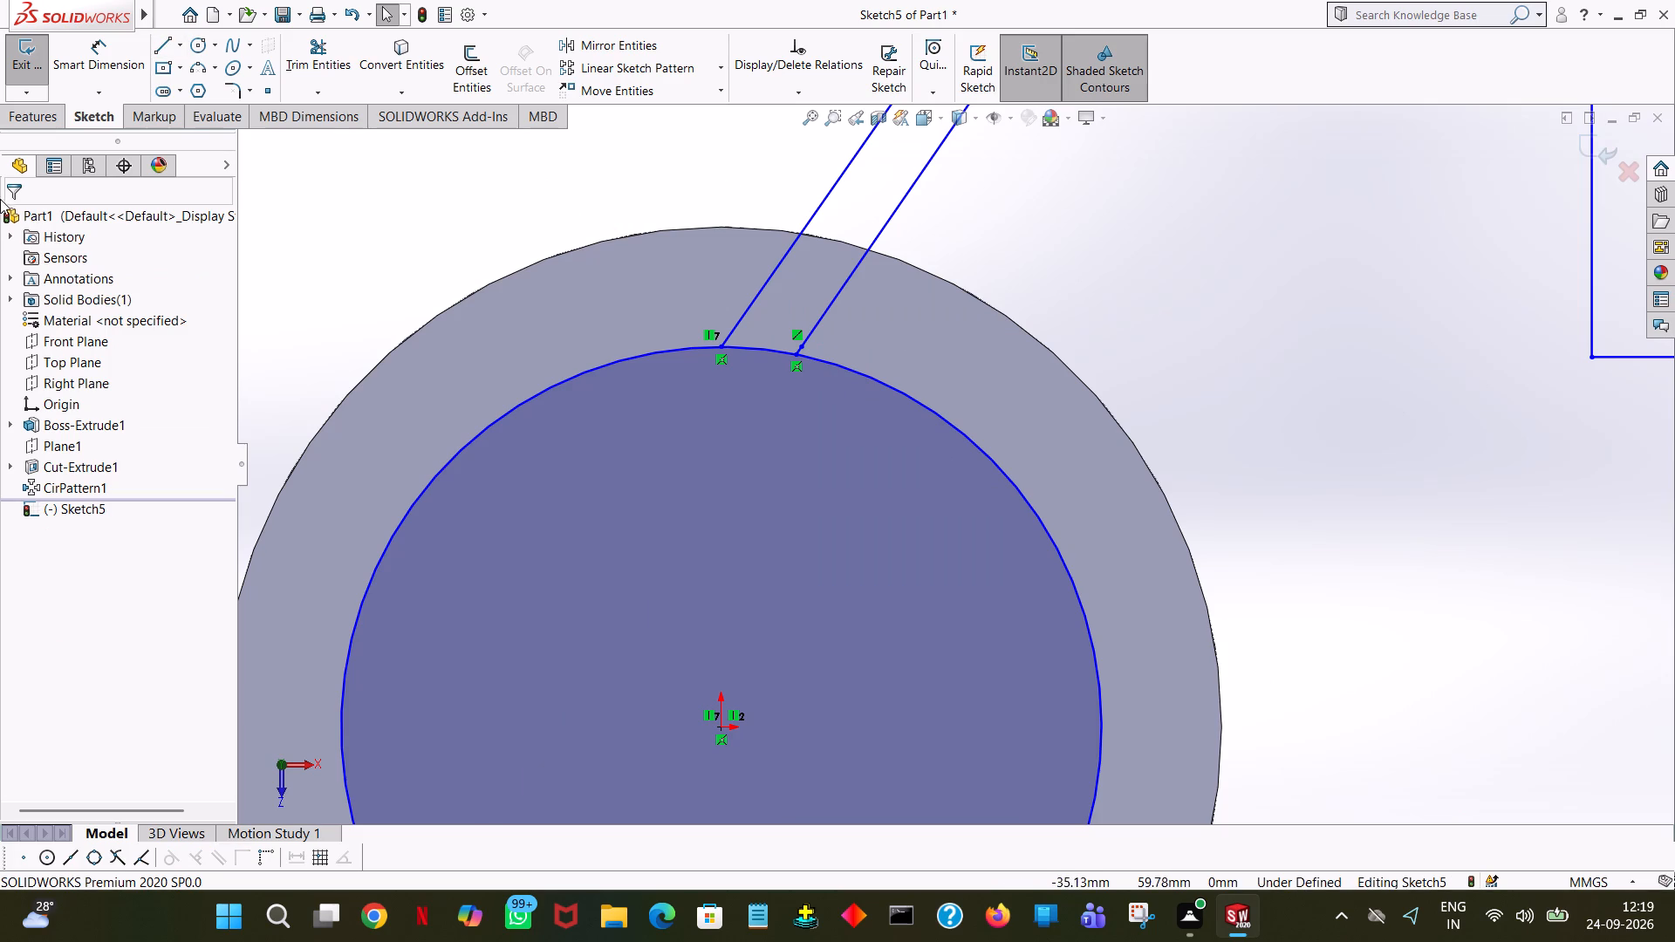
# Draw an 8 mm line along the upper sloped edge, starting at its corner with the upper vertical edge, and end the chain.
pyautogui.keyDown('ctrl'); pyautogui.scroll(-5, 837, 425); pyautogui.keyUp('ctrl')
pyautogui.keyDown('ctrl'); pyautogui.scroll(10, 837, 425); pyautogui.keyUp('ctrl')
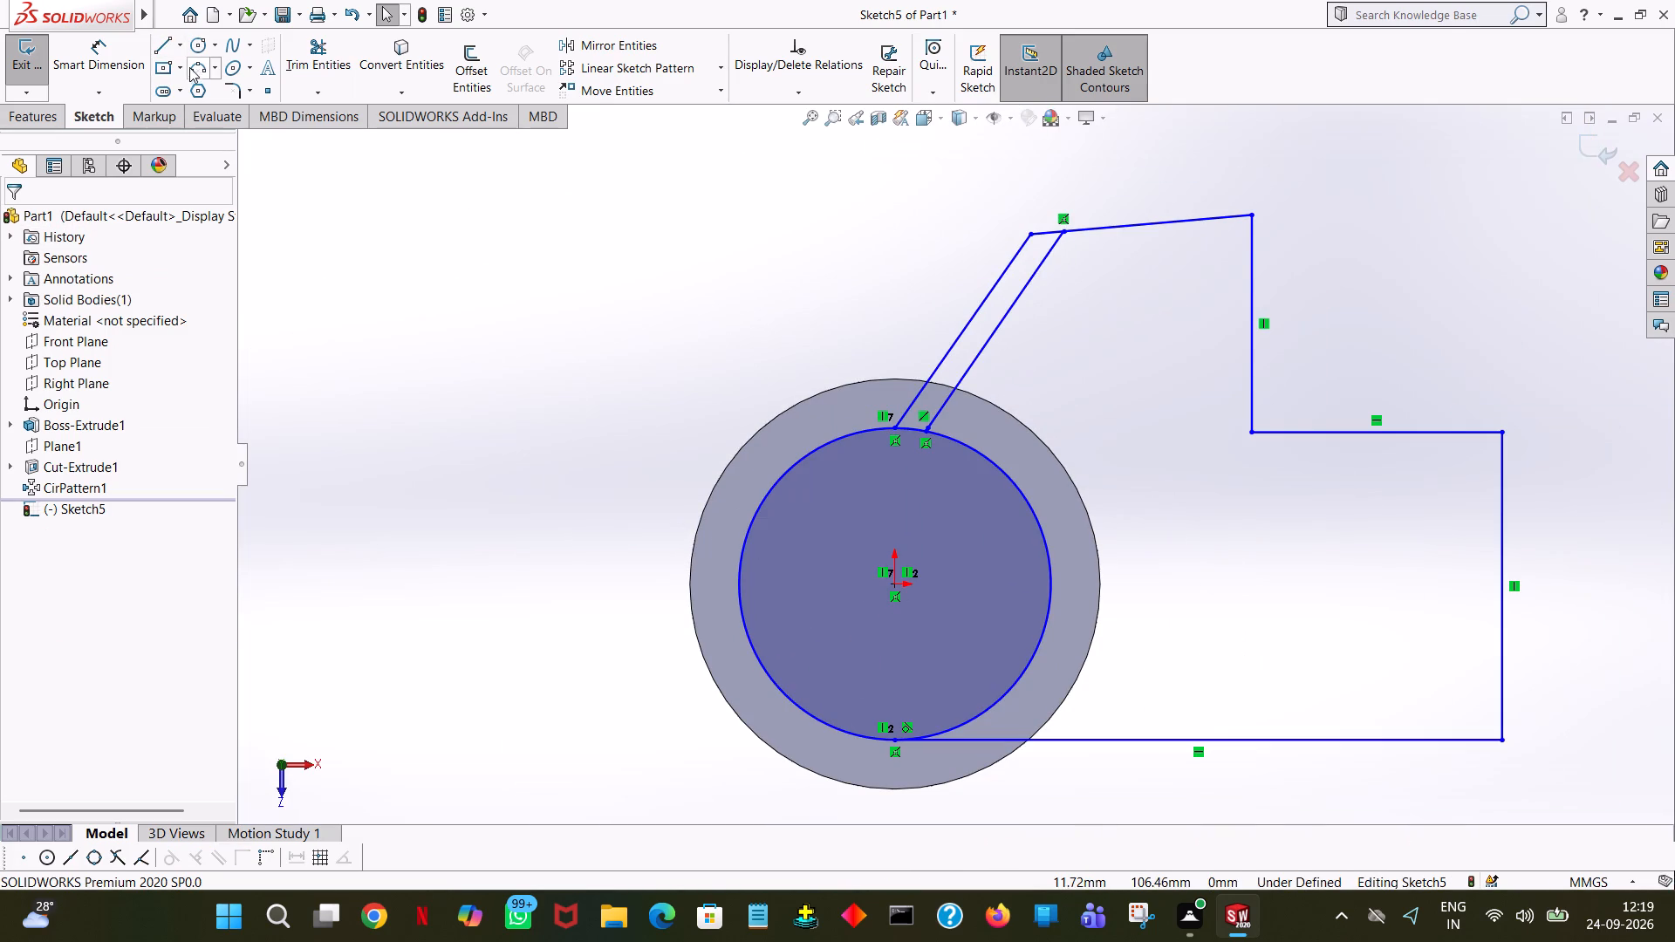
pyautogui.click(164, 47)
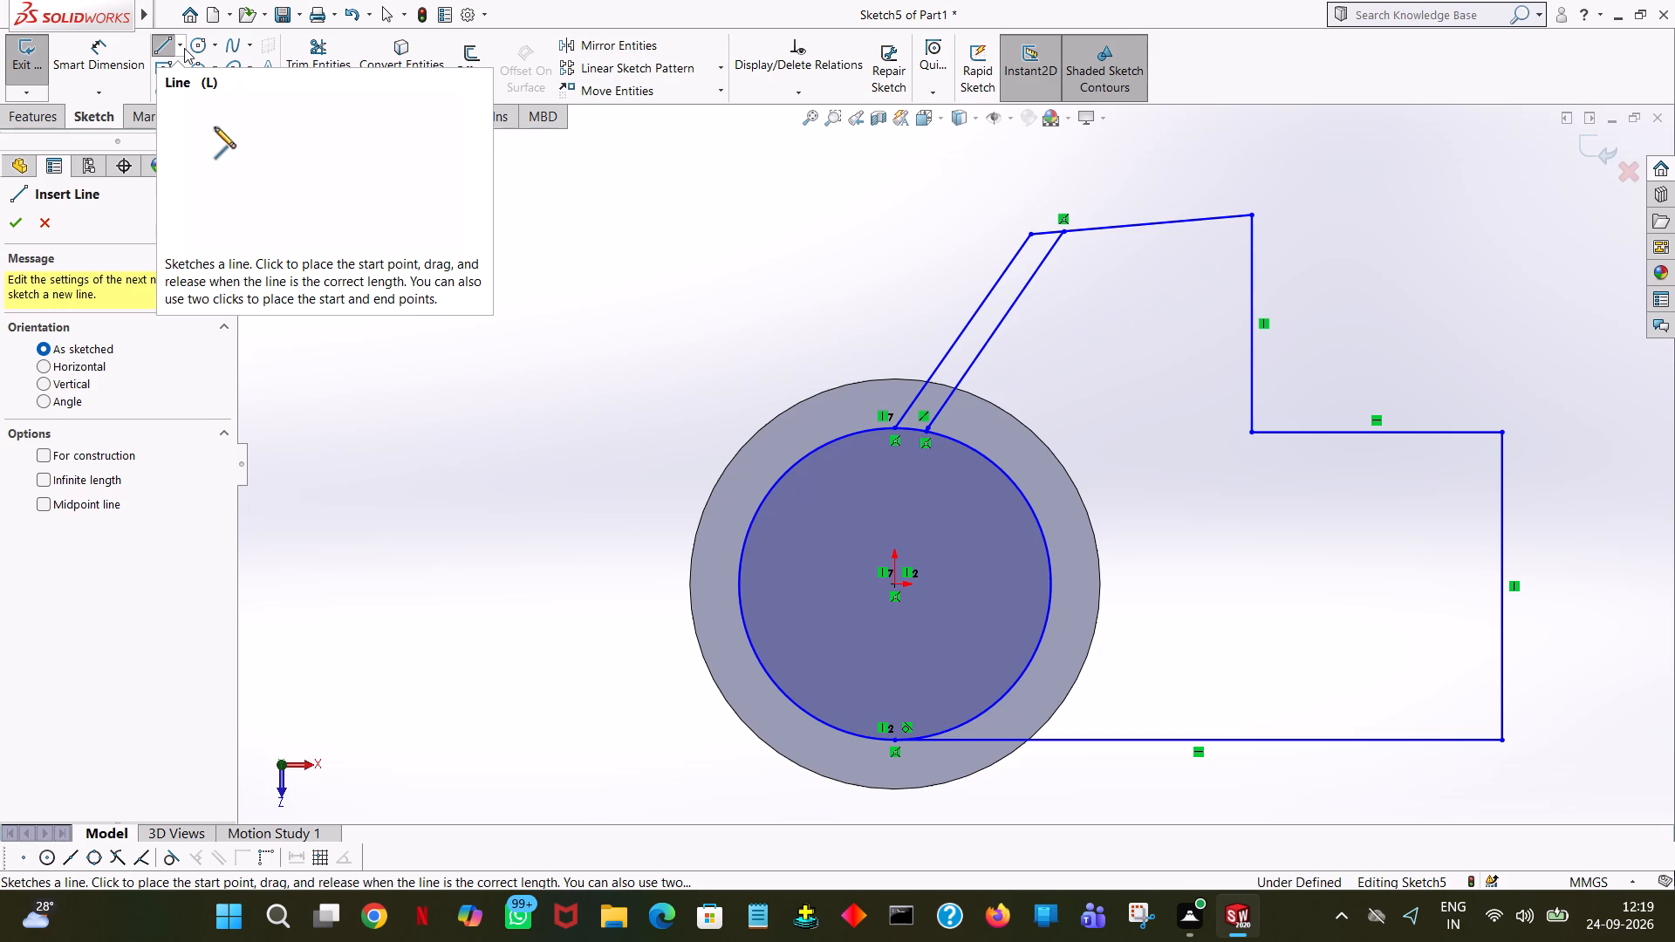
pyautogui.click(1253, 216)
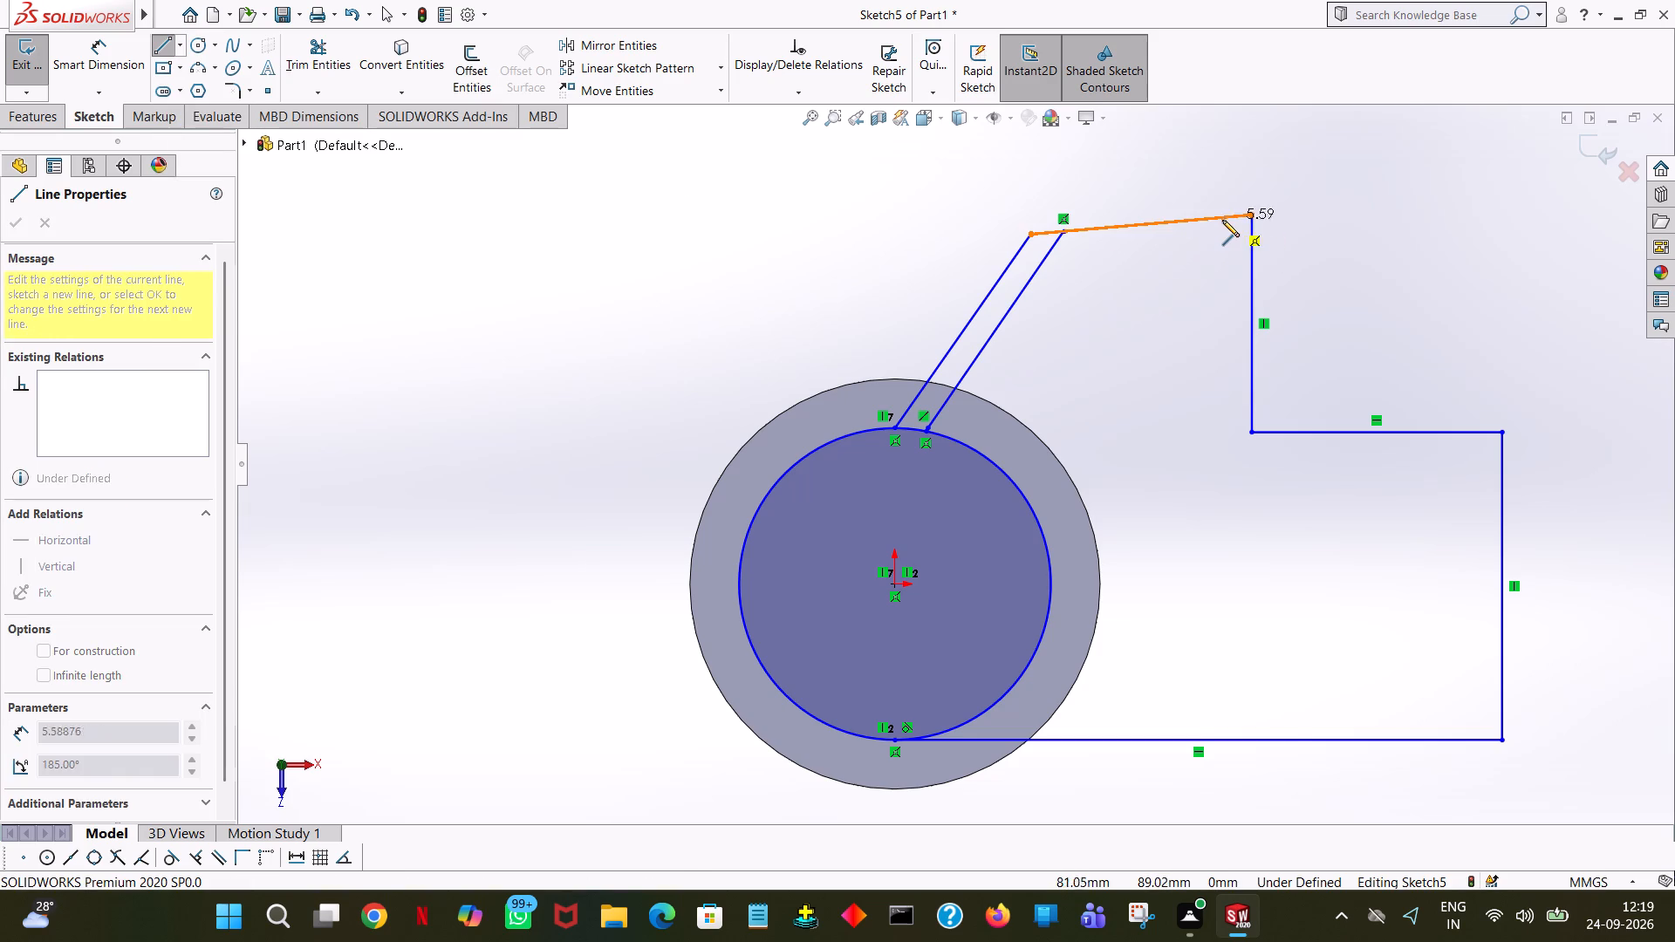
pyautogui.click(1208, 220)
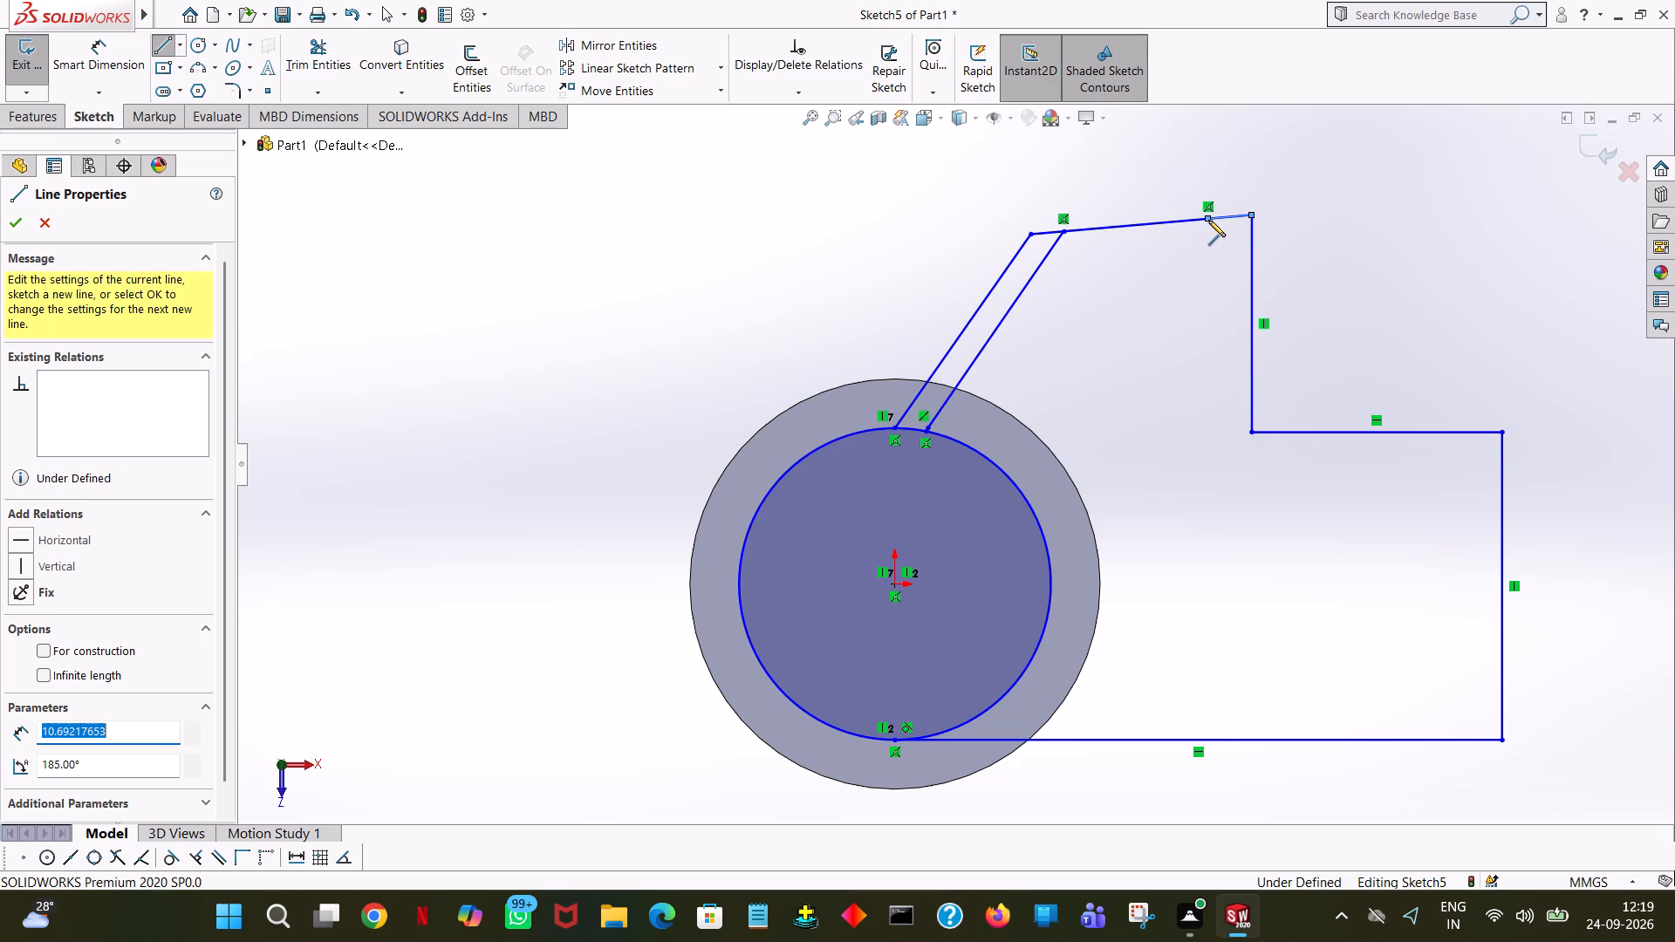
pyautogui.press('8')
pyautogui.press('Return')
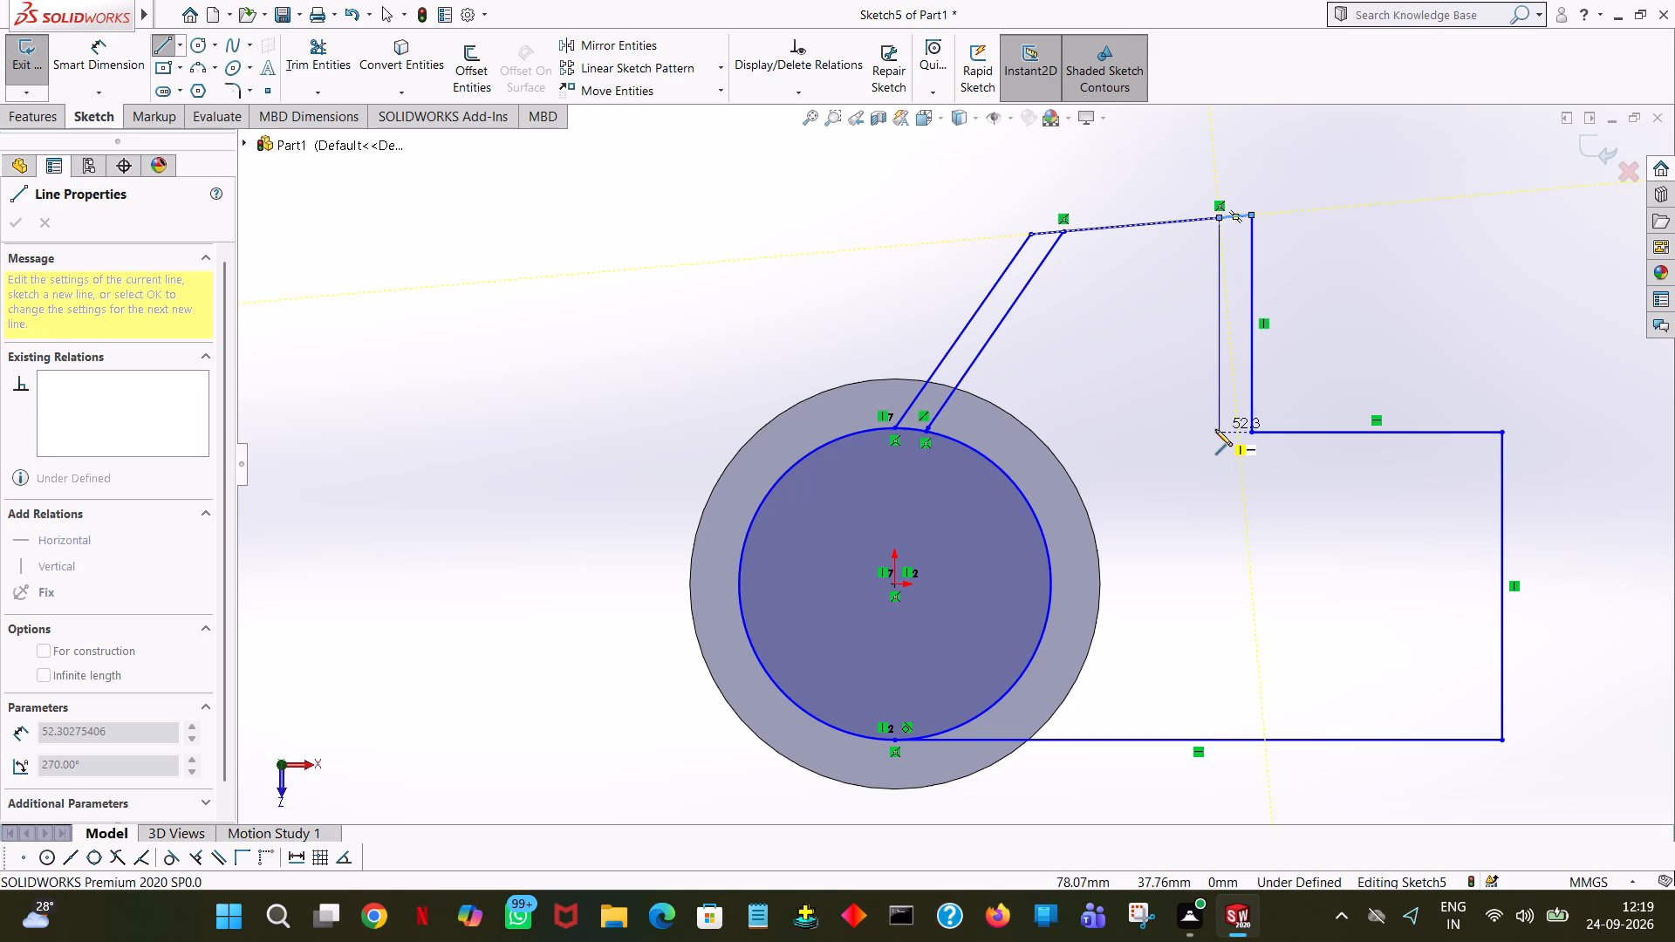
pyautogui.rightClick(1215, 429)
pyautogui.click(1238, 436)
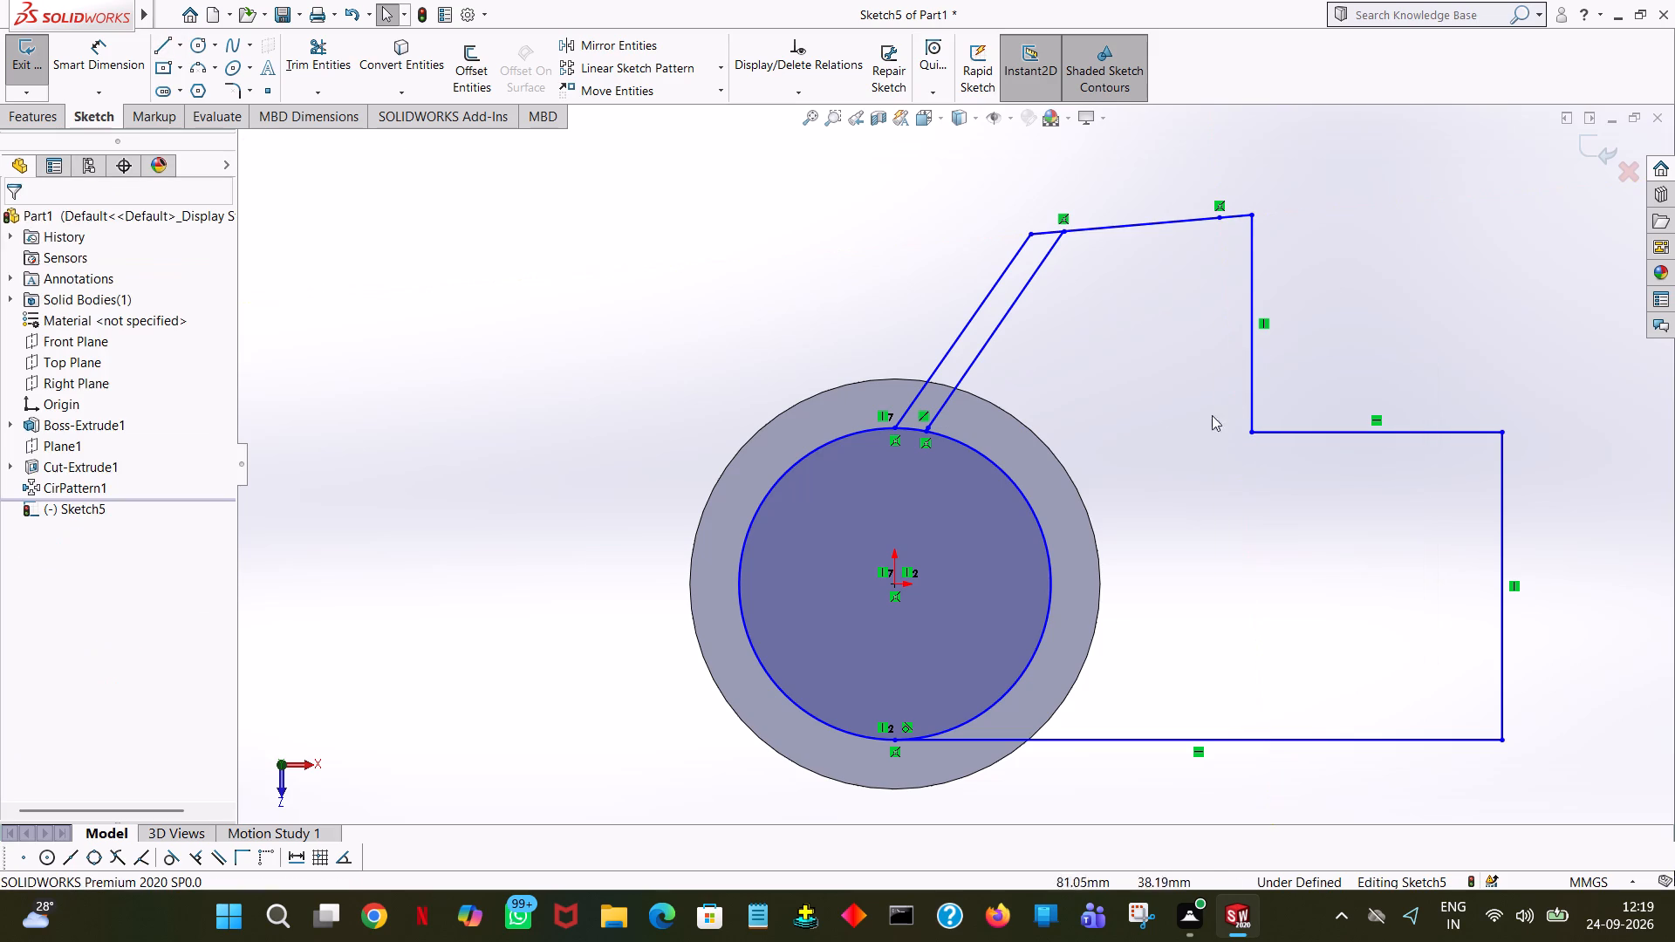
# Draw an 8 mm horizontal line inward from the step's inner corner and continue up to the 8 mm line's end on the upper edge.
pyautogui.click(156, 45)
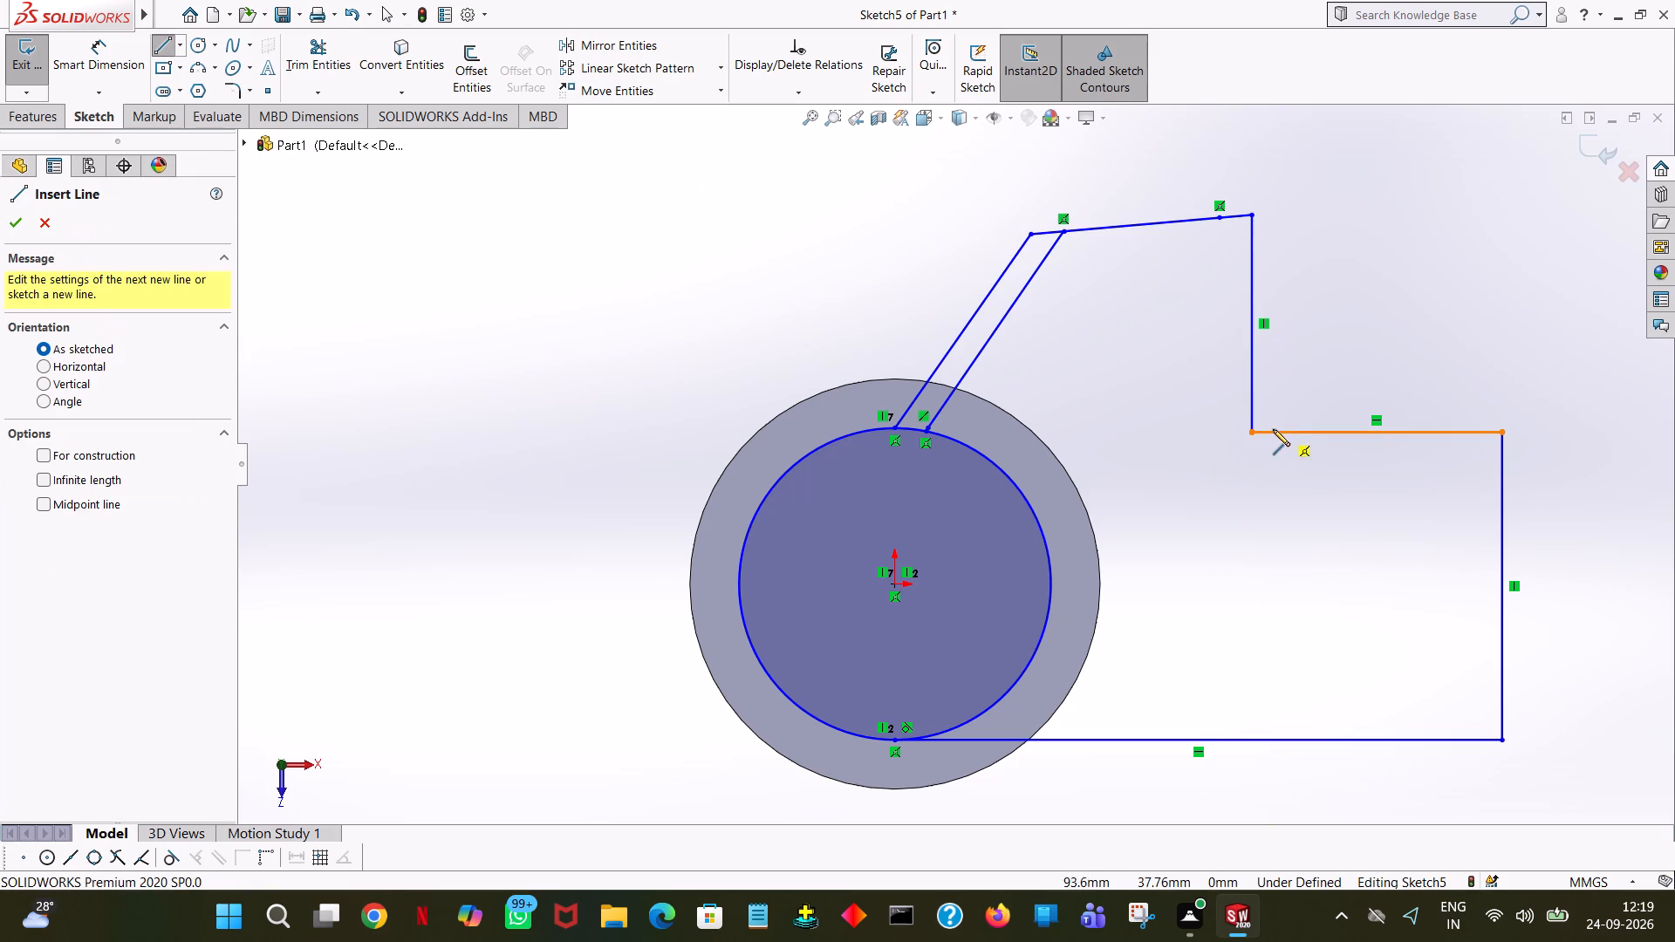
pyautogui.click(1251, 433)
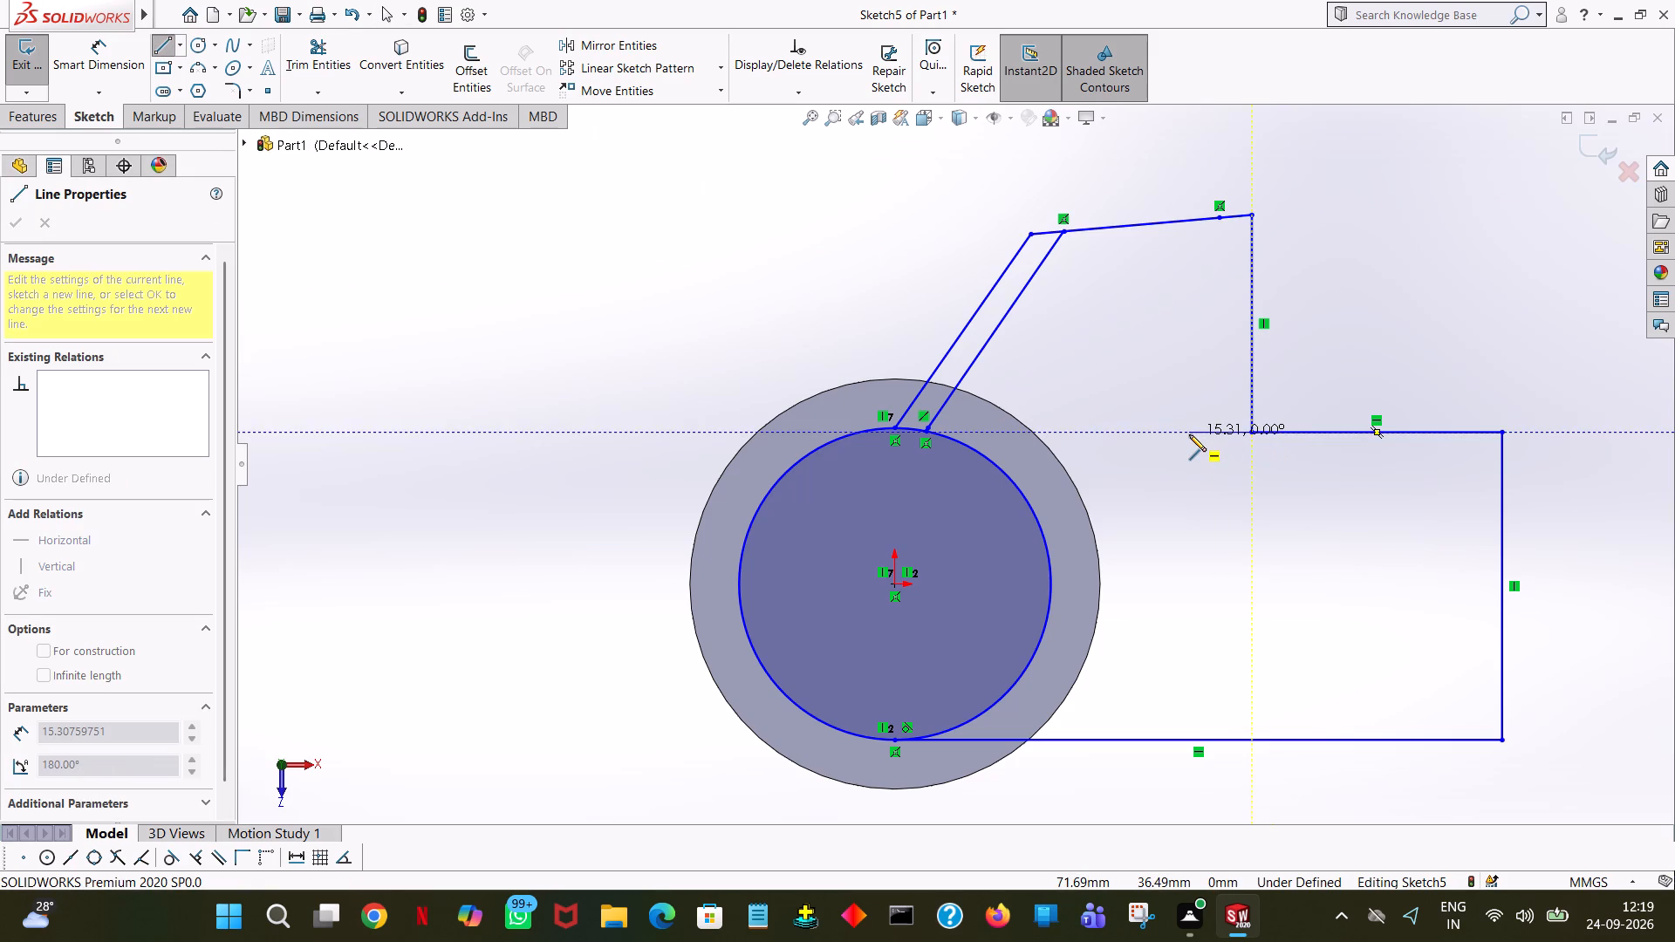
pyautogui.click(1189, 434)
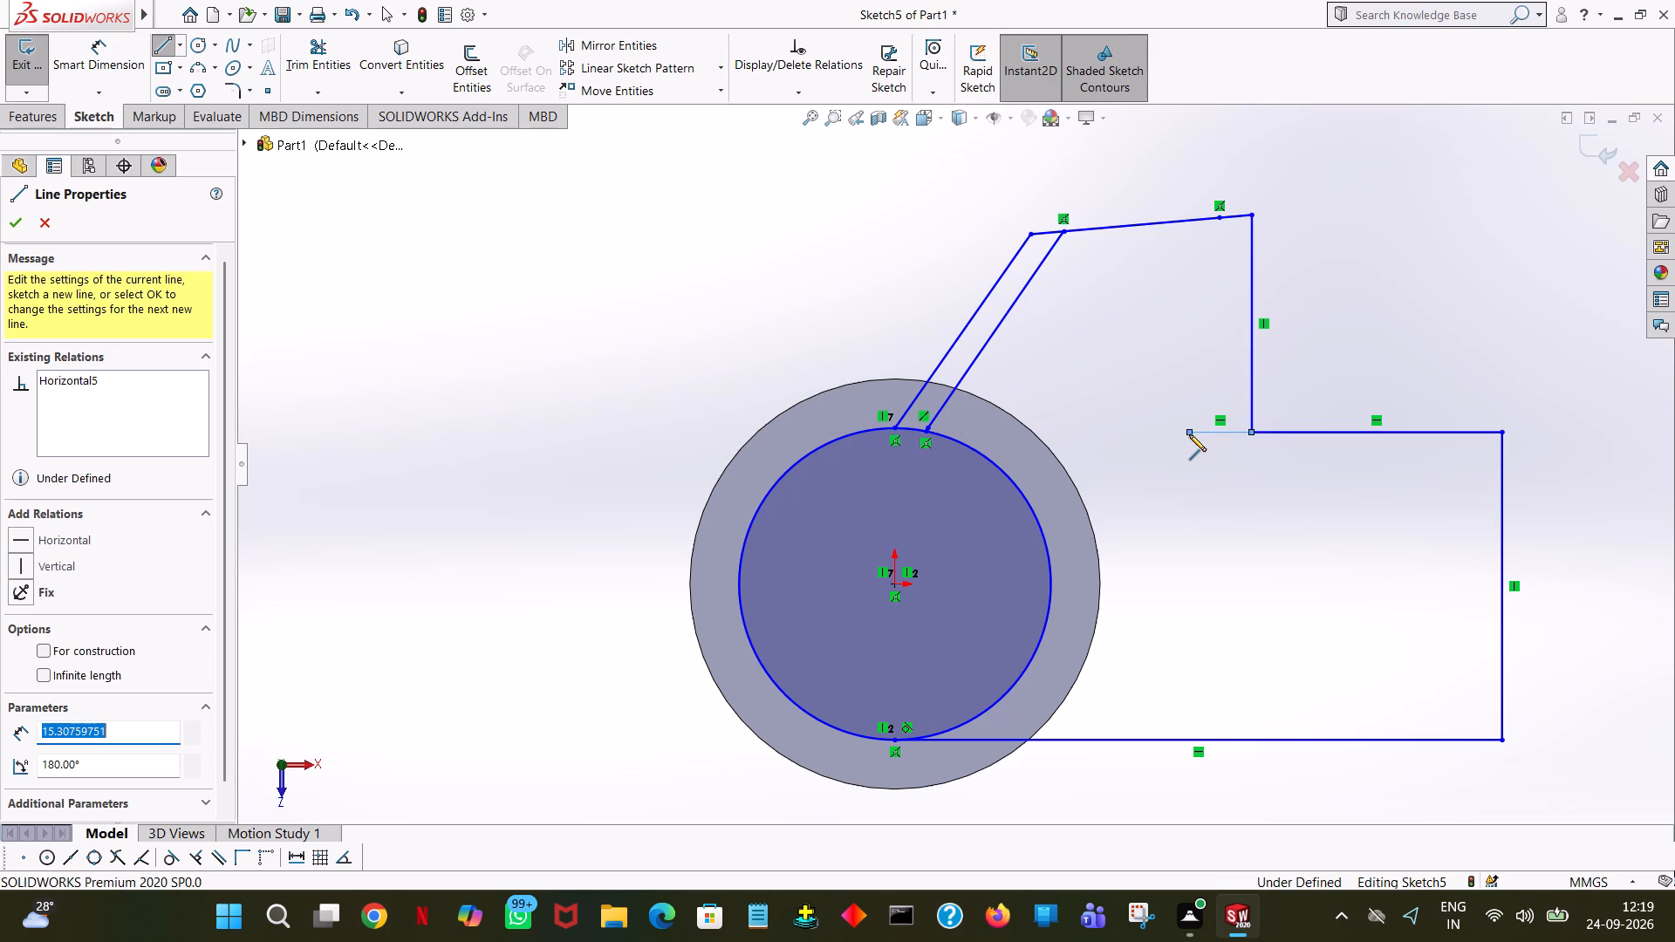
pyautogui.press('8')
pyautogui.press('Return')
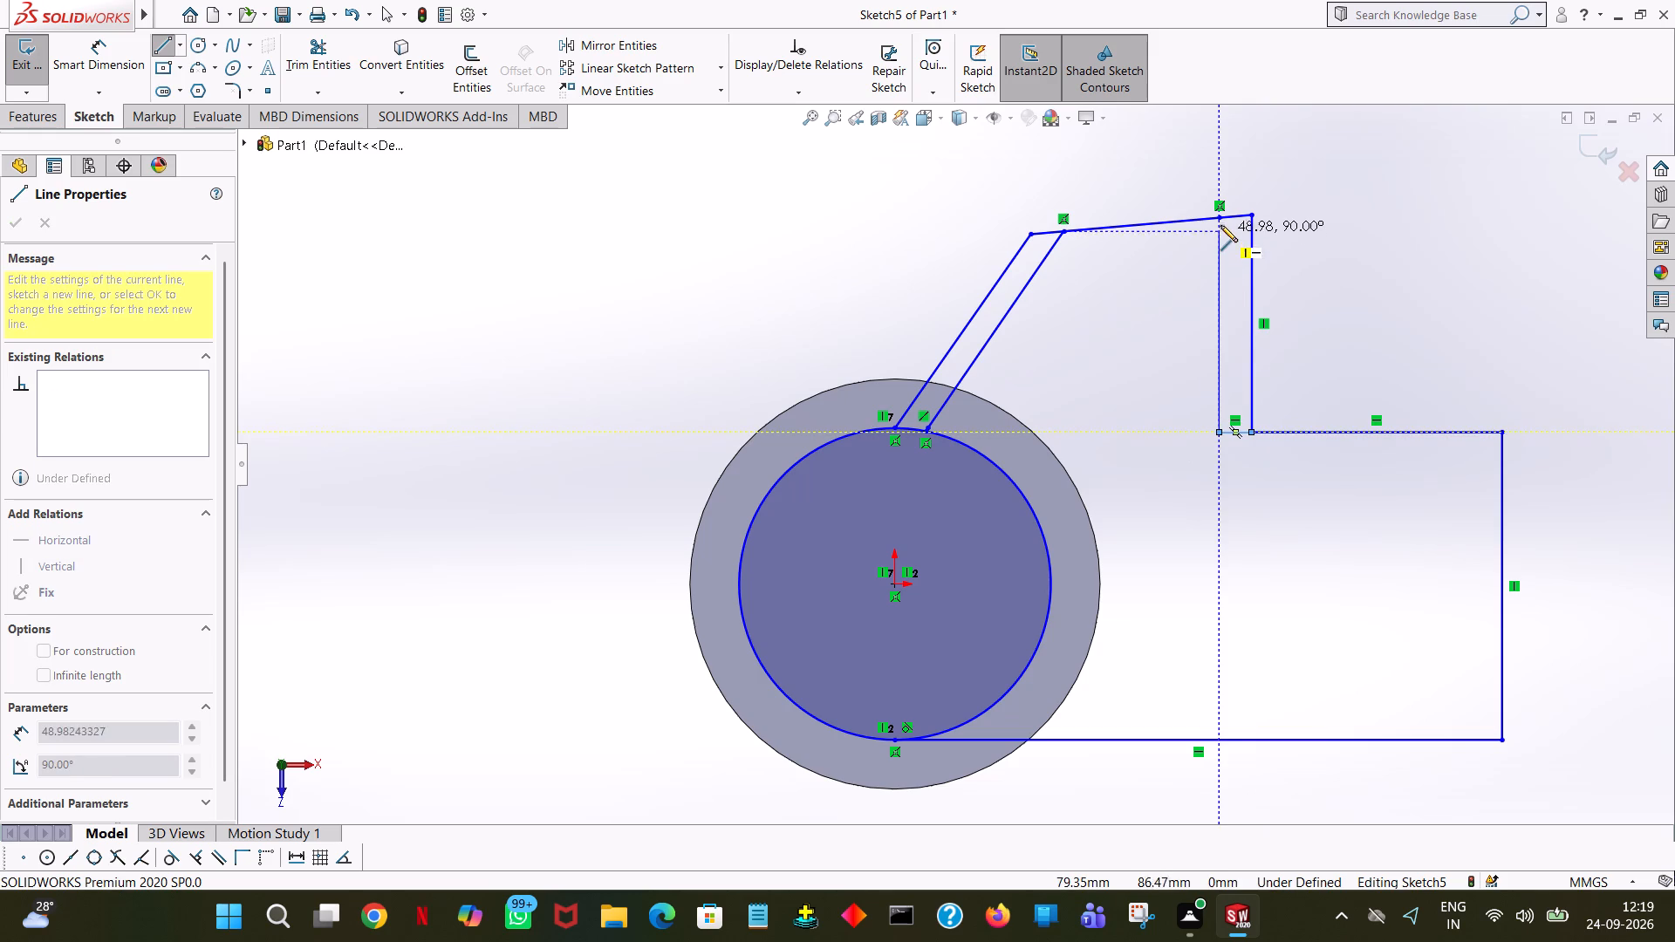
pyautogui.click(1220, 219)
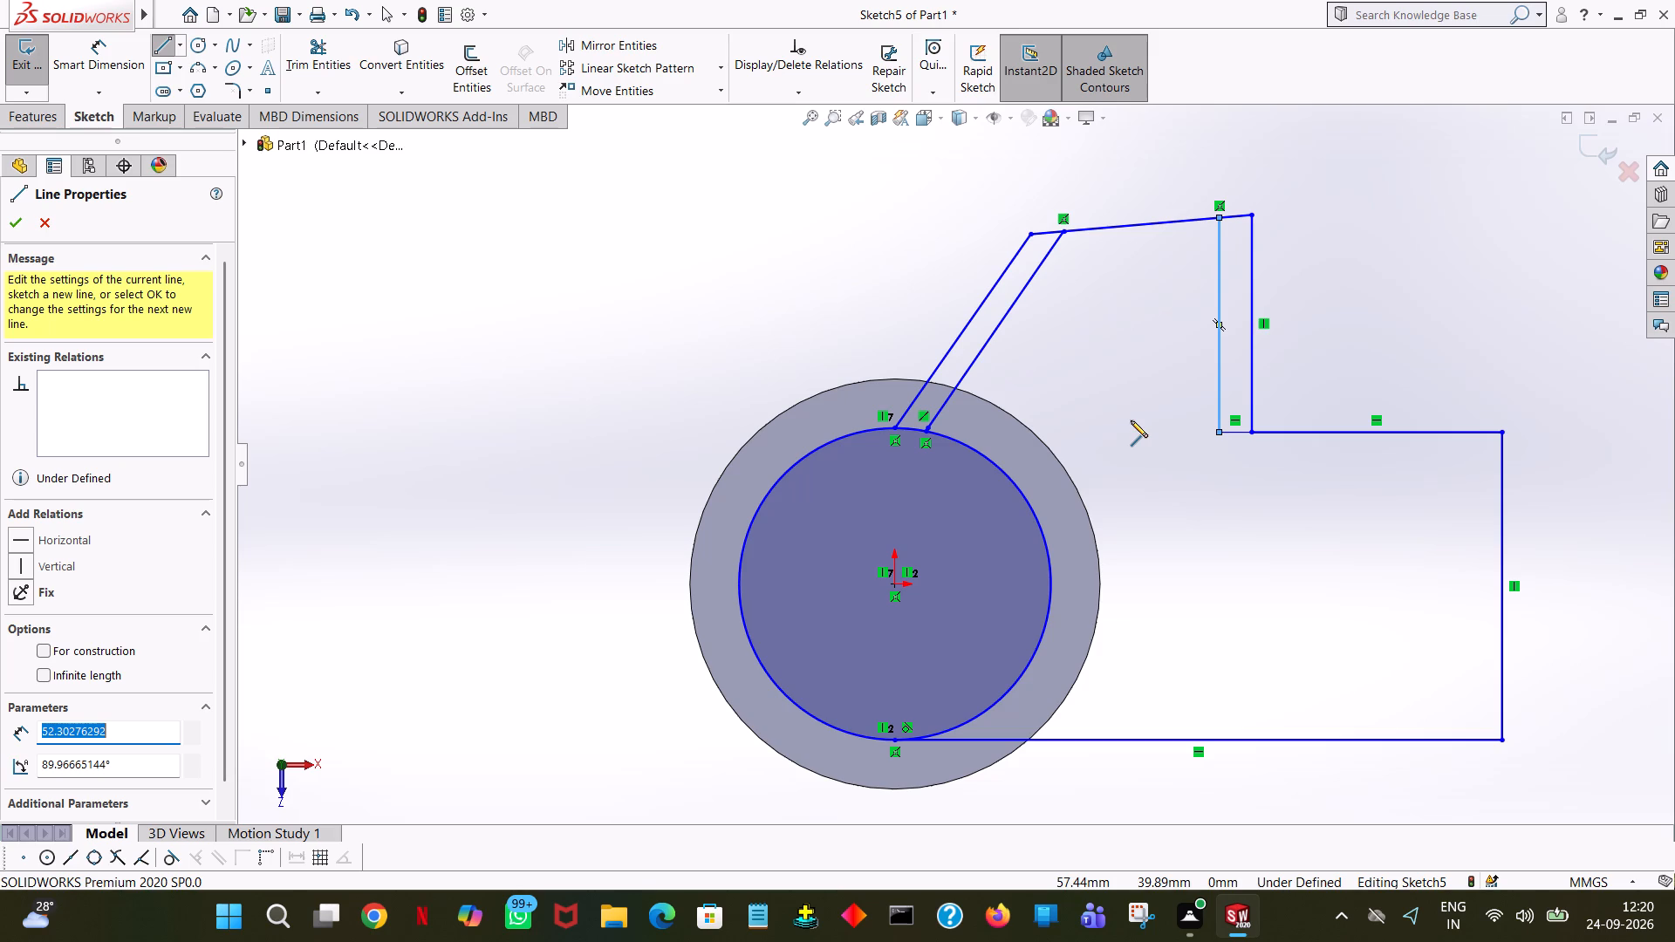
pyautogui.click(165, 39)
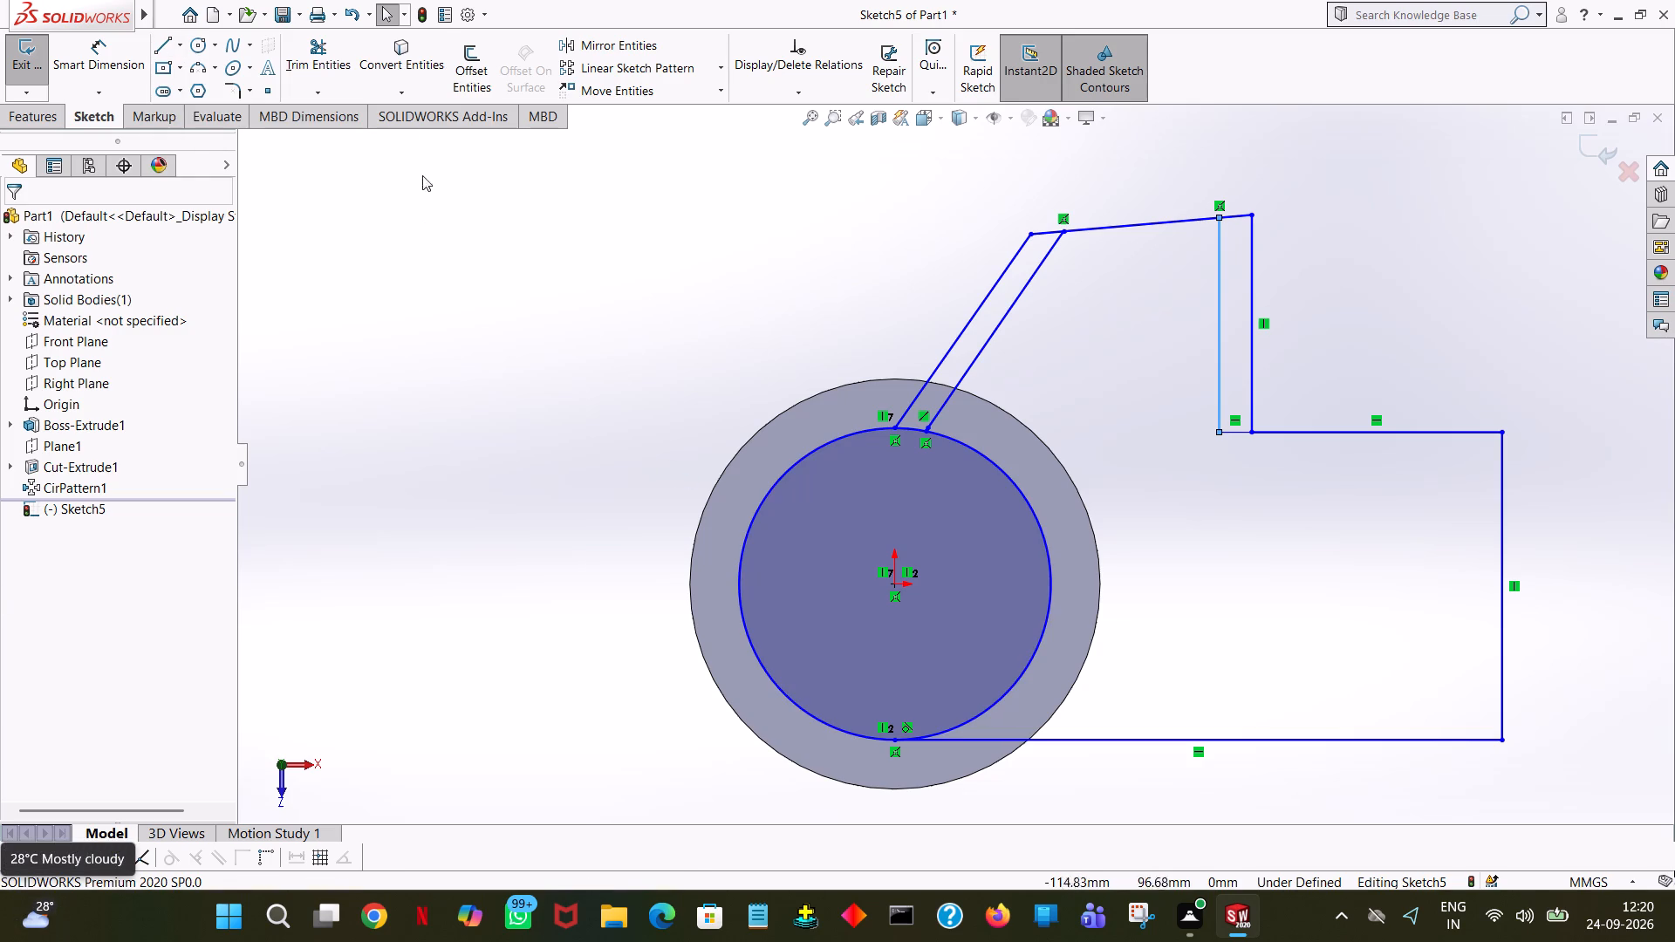
# Trim away the inner slanted line, the inner vertical line and the 8 mm horizontal line at the step's inner corner.
pyautogui.click(333, 51)
pyautogui.click(979, 352)
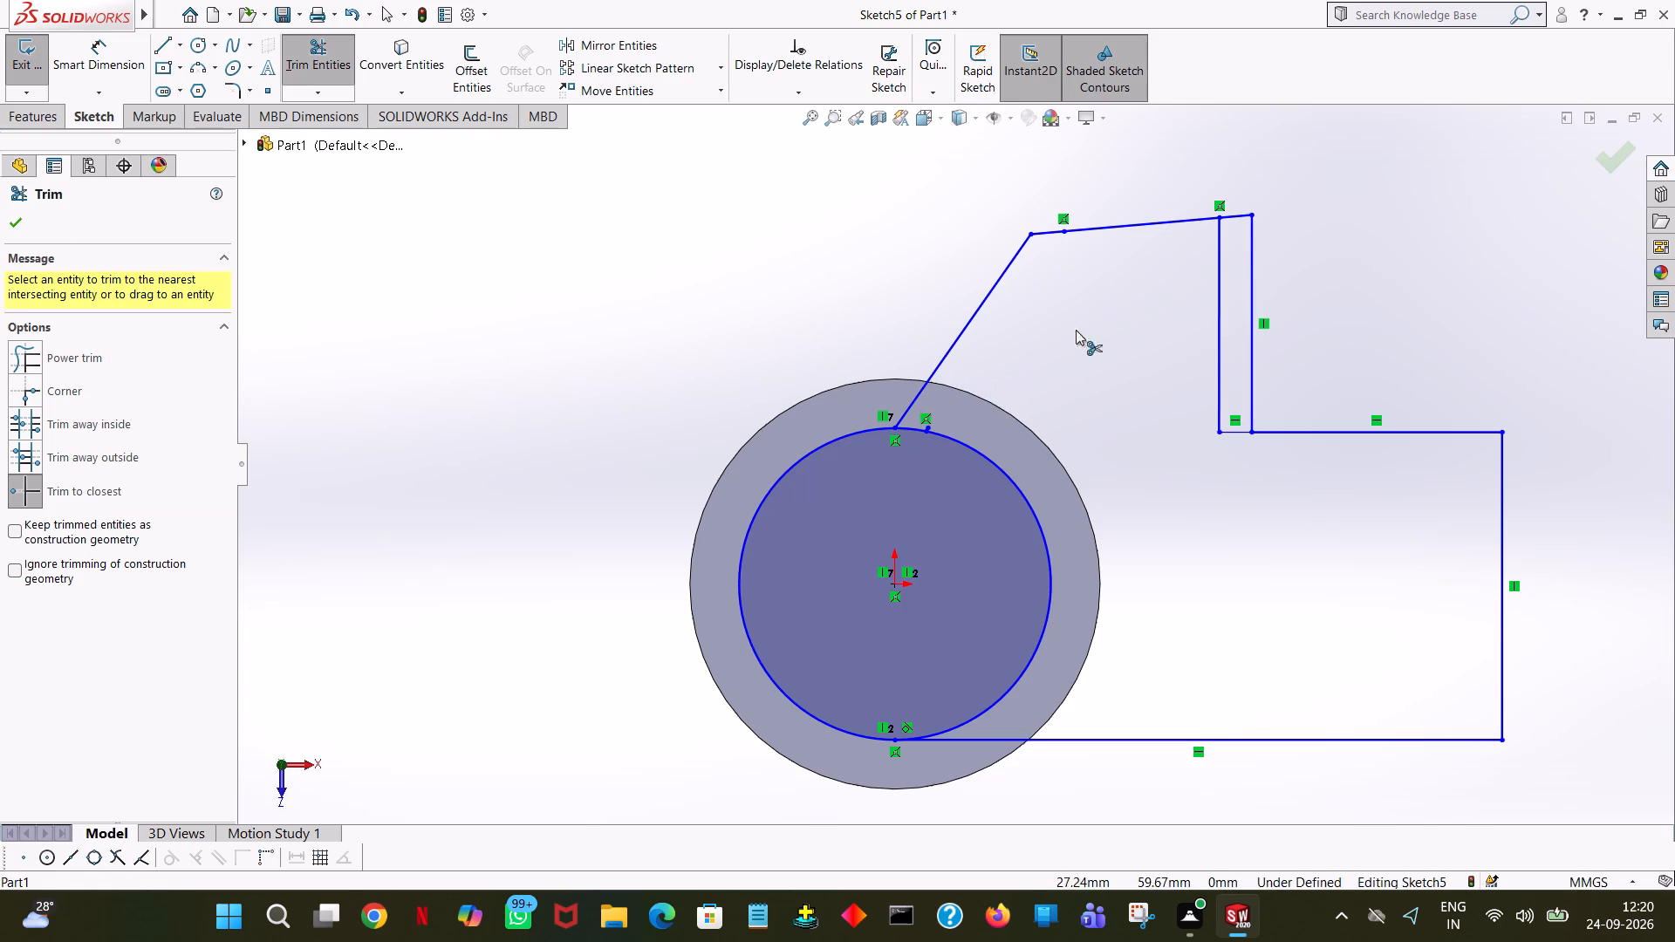
pyautogui.click(1218, 335)
pyautogui.click(1231, 432)
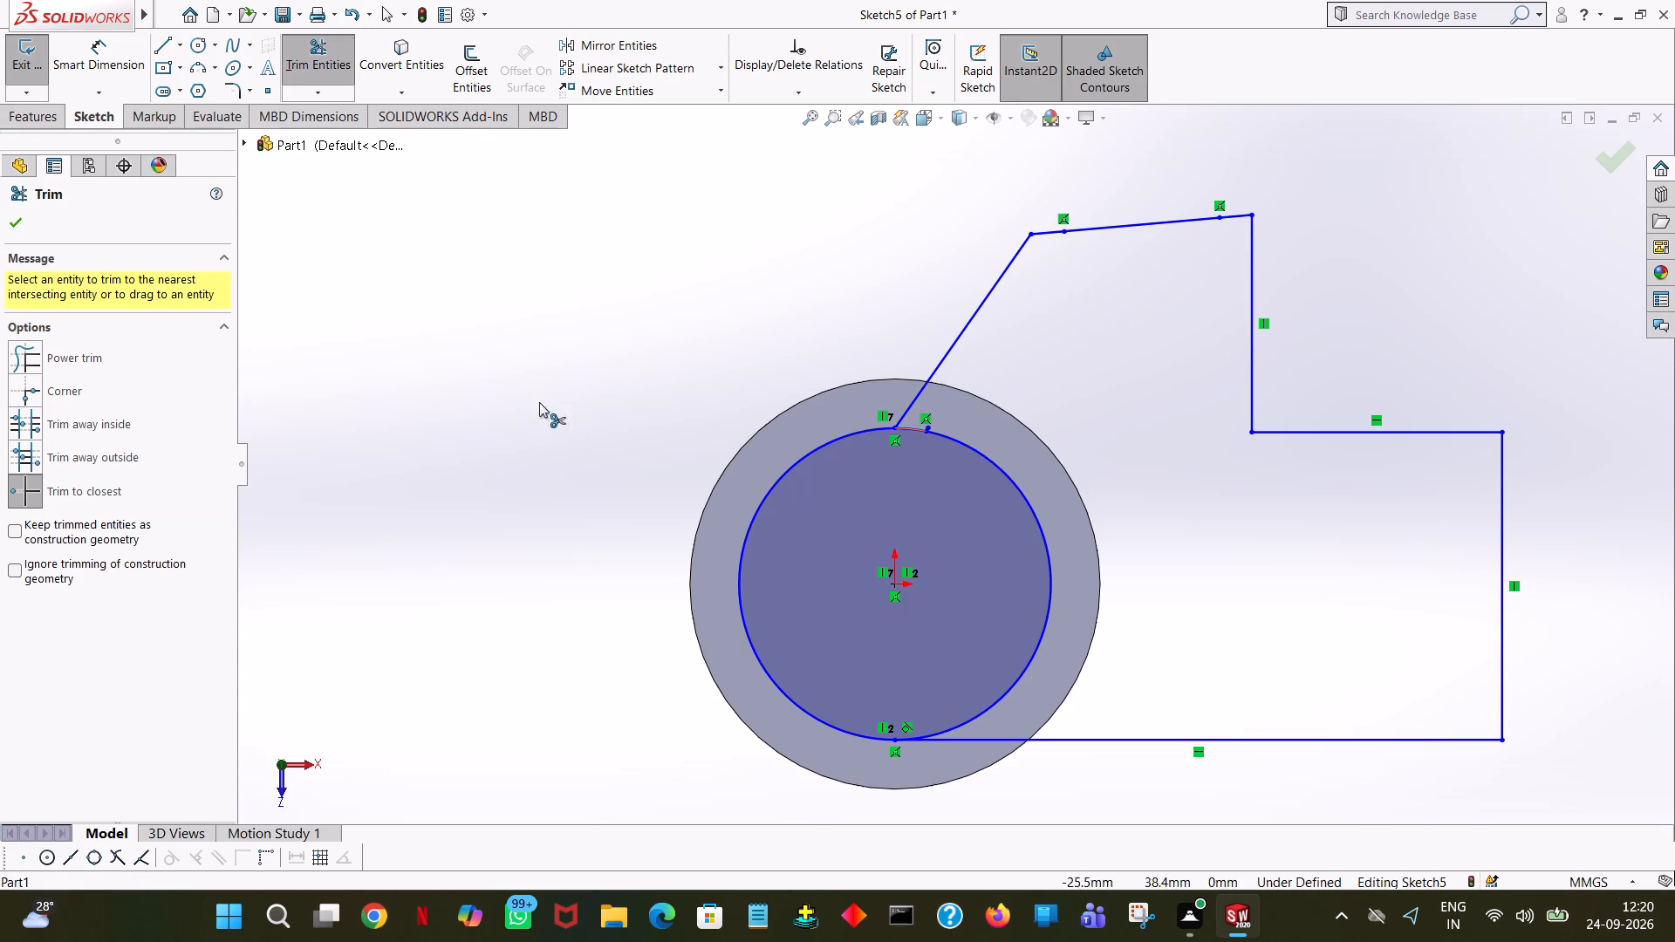
pyautogui.click(18, 227)
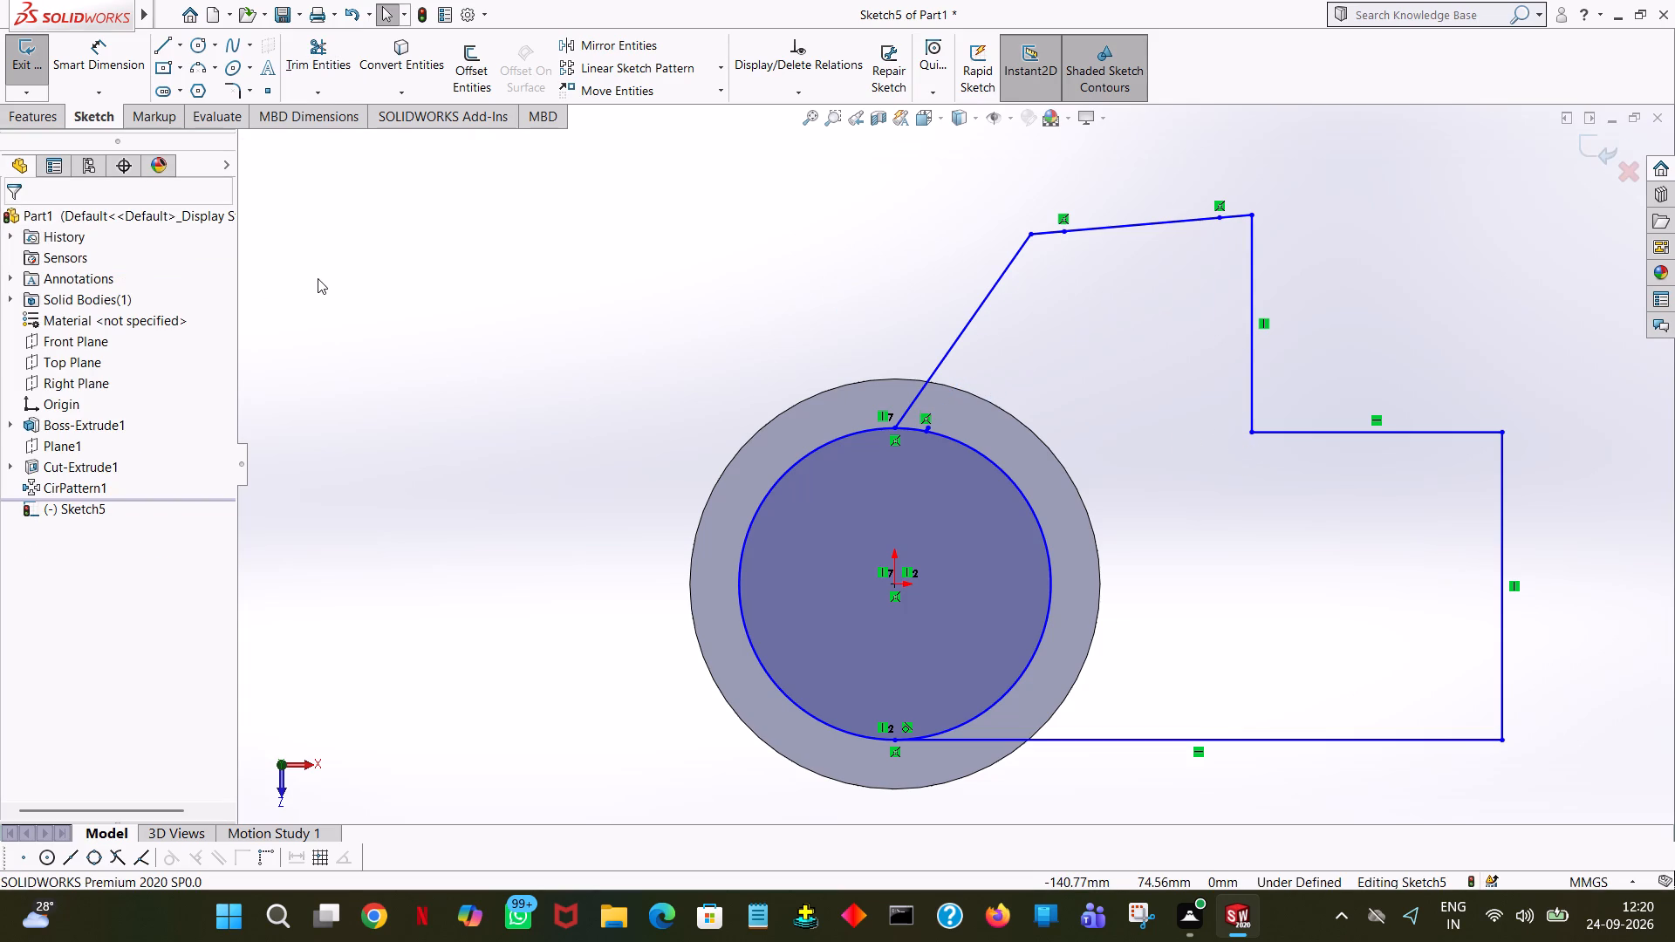
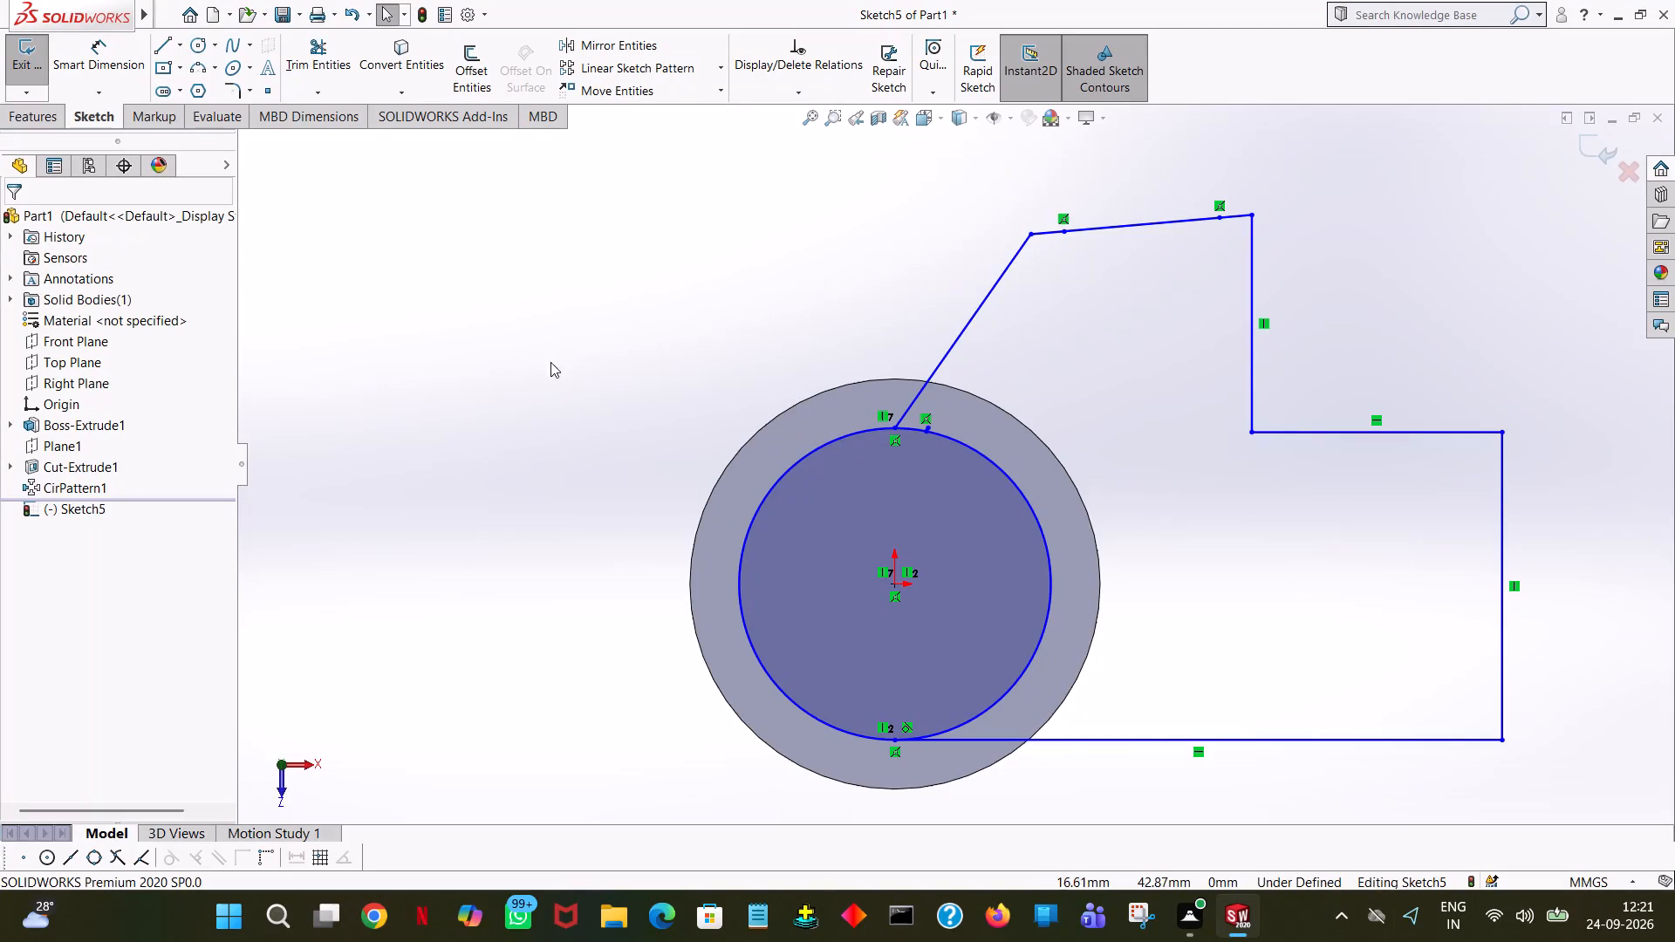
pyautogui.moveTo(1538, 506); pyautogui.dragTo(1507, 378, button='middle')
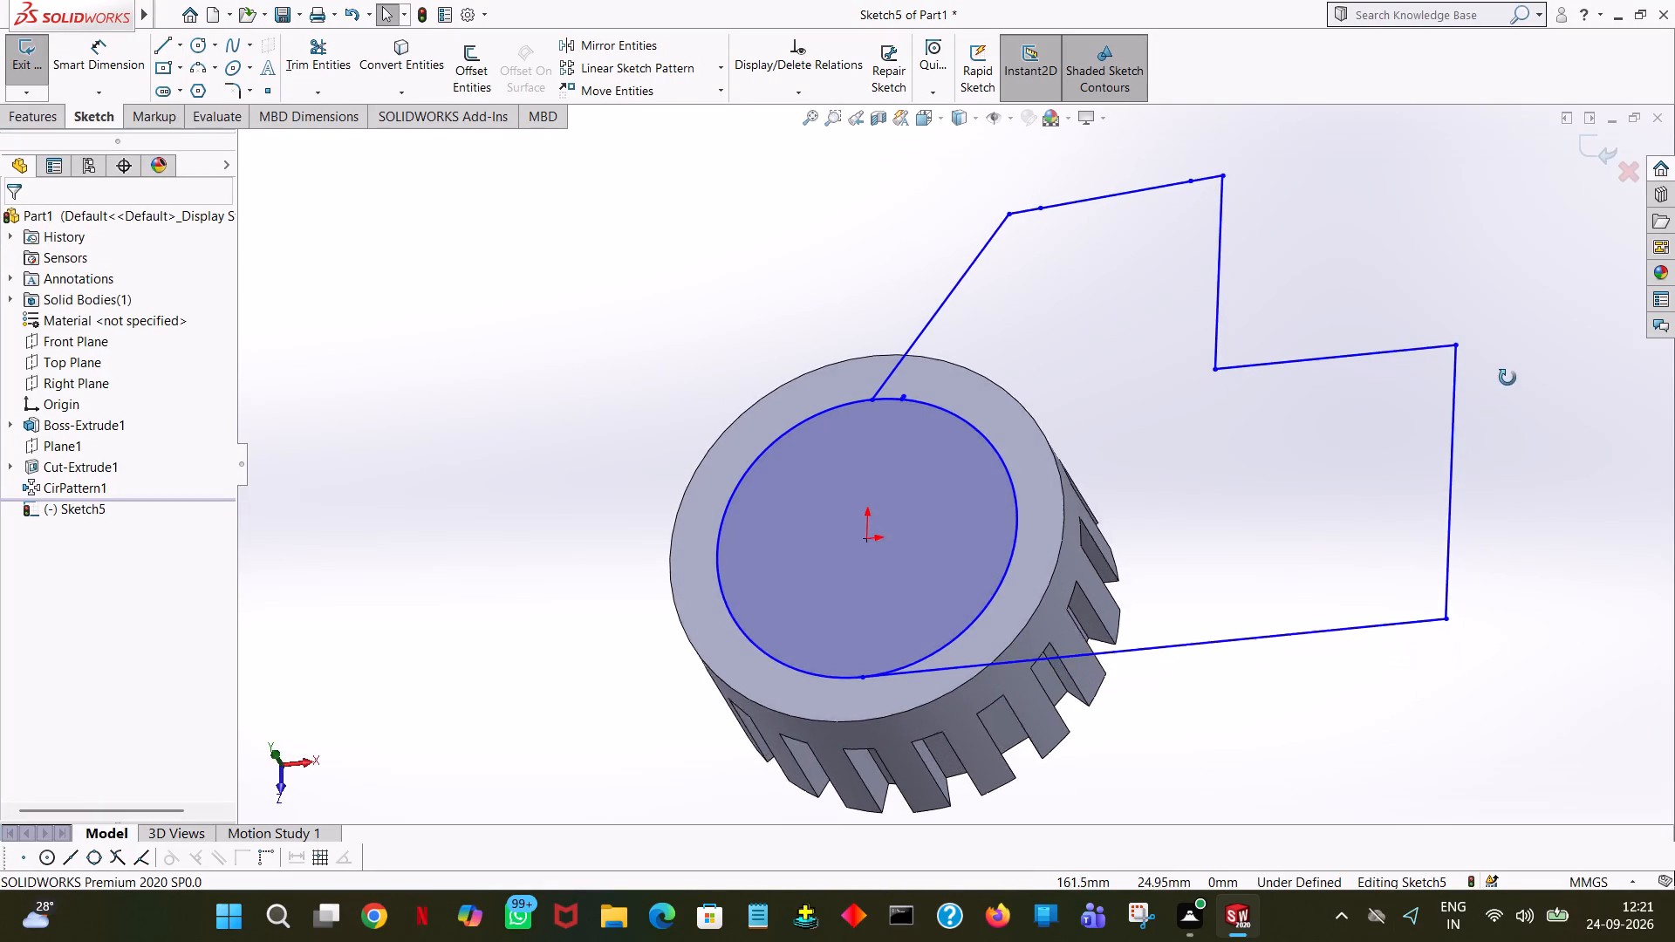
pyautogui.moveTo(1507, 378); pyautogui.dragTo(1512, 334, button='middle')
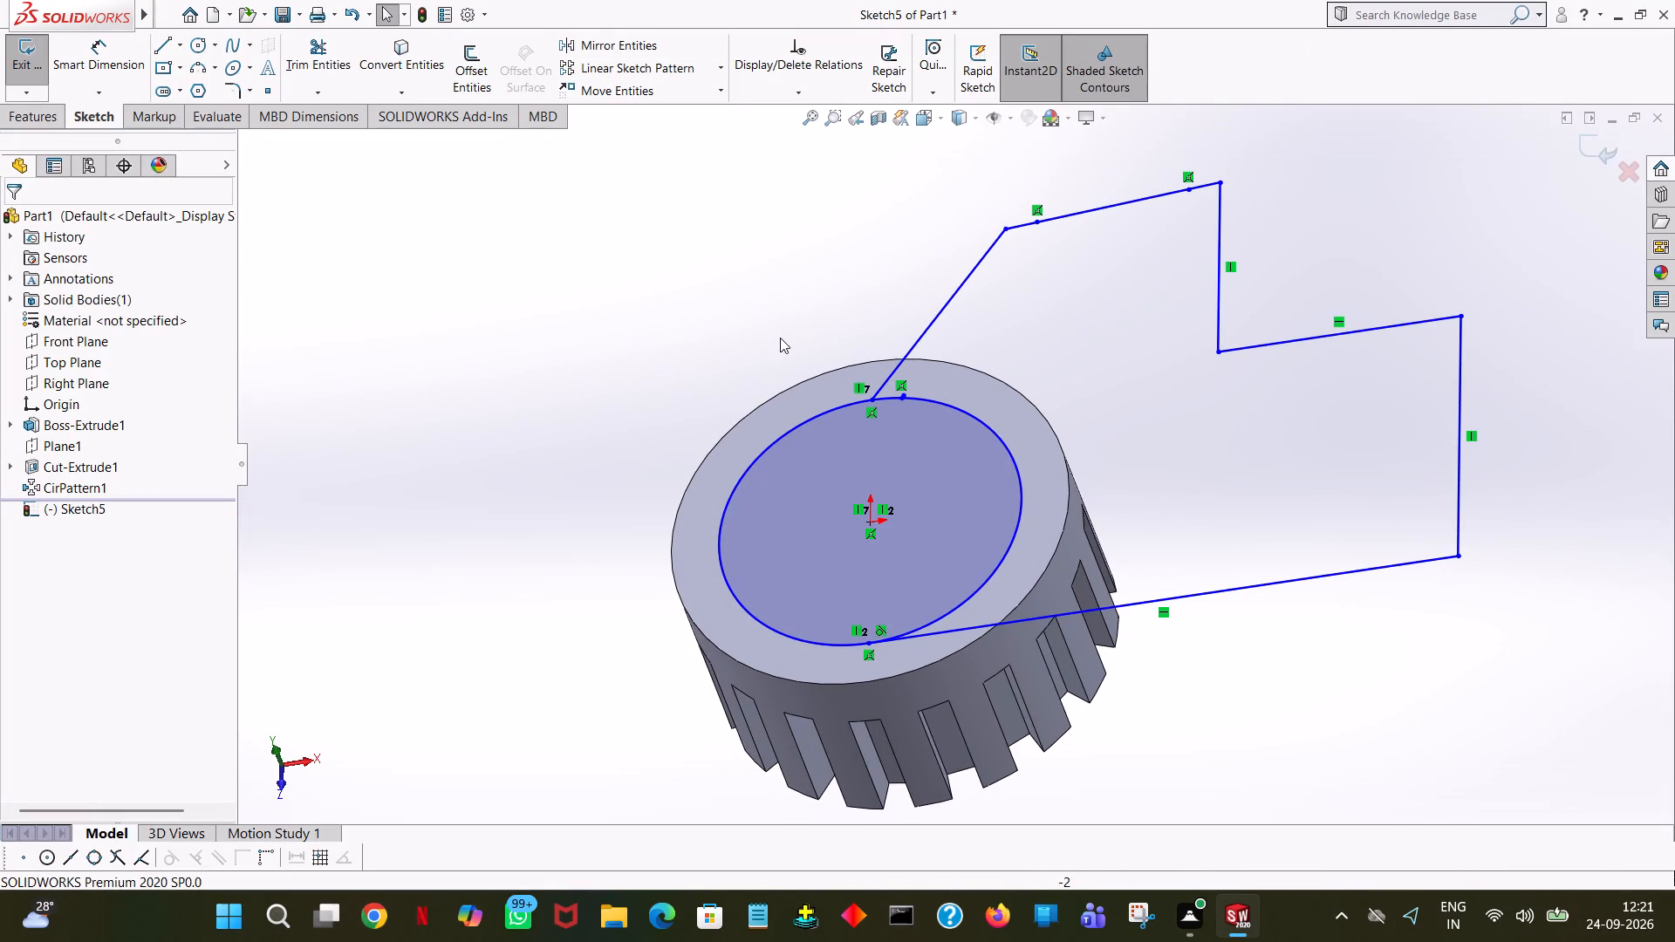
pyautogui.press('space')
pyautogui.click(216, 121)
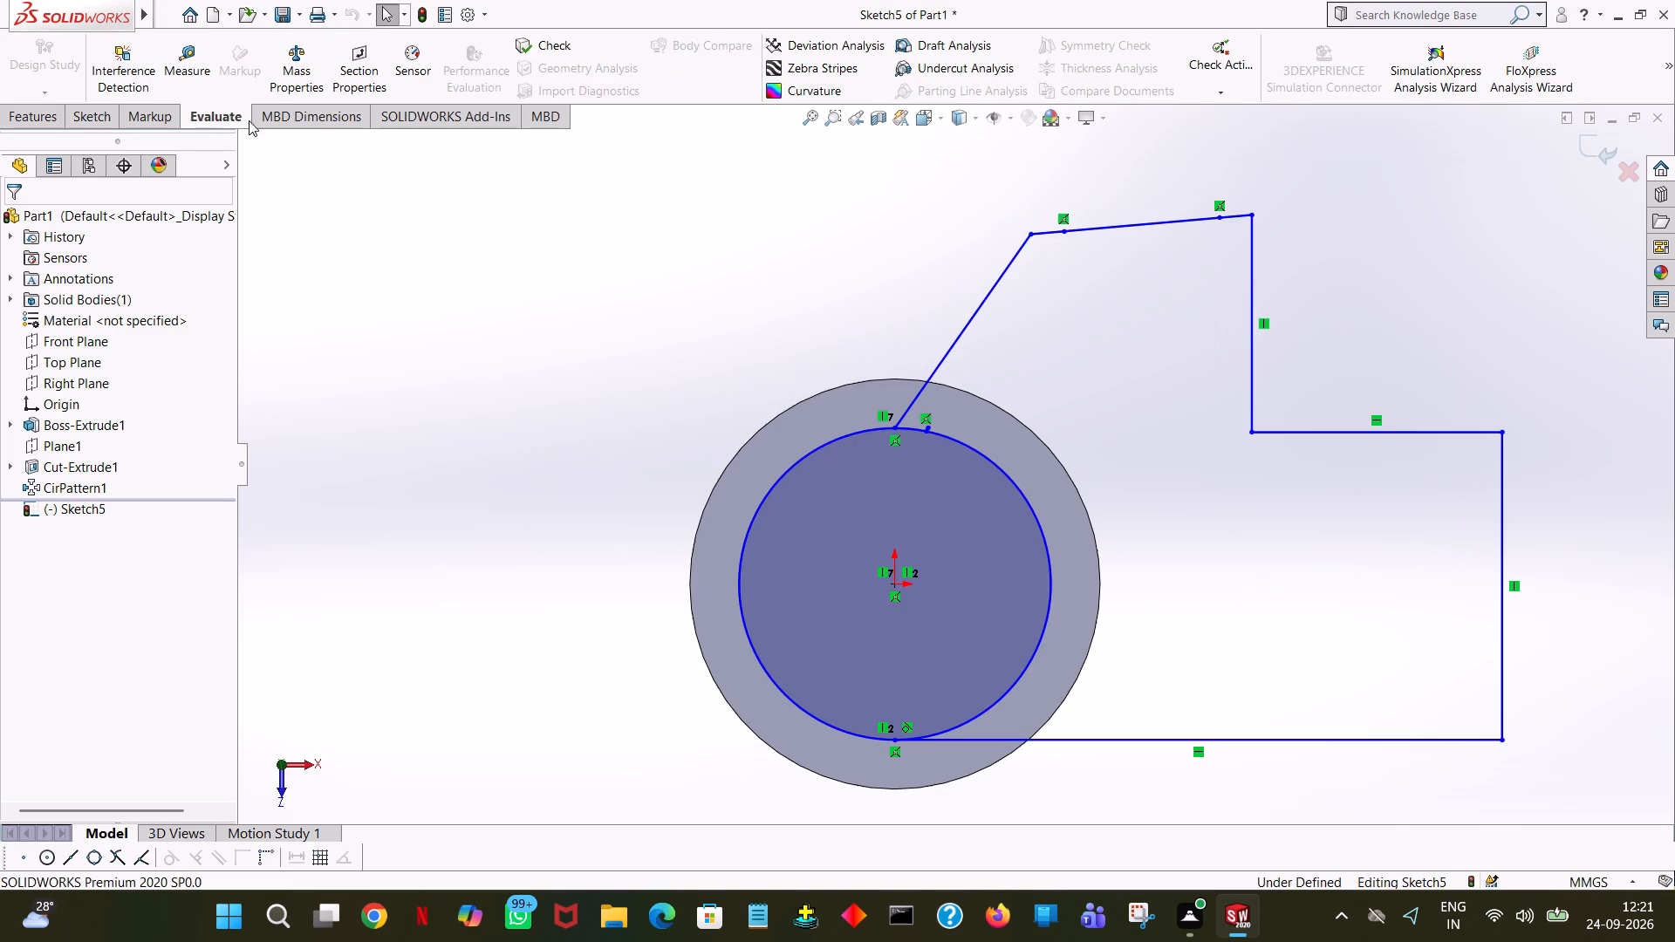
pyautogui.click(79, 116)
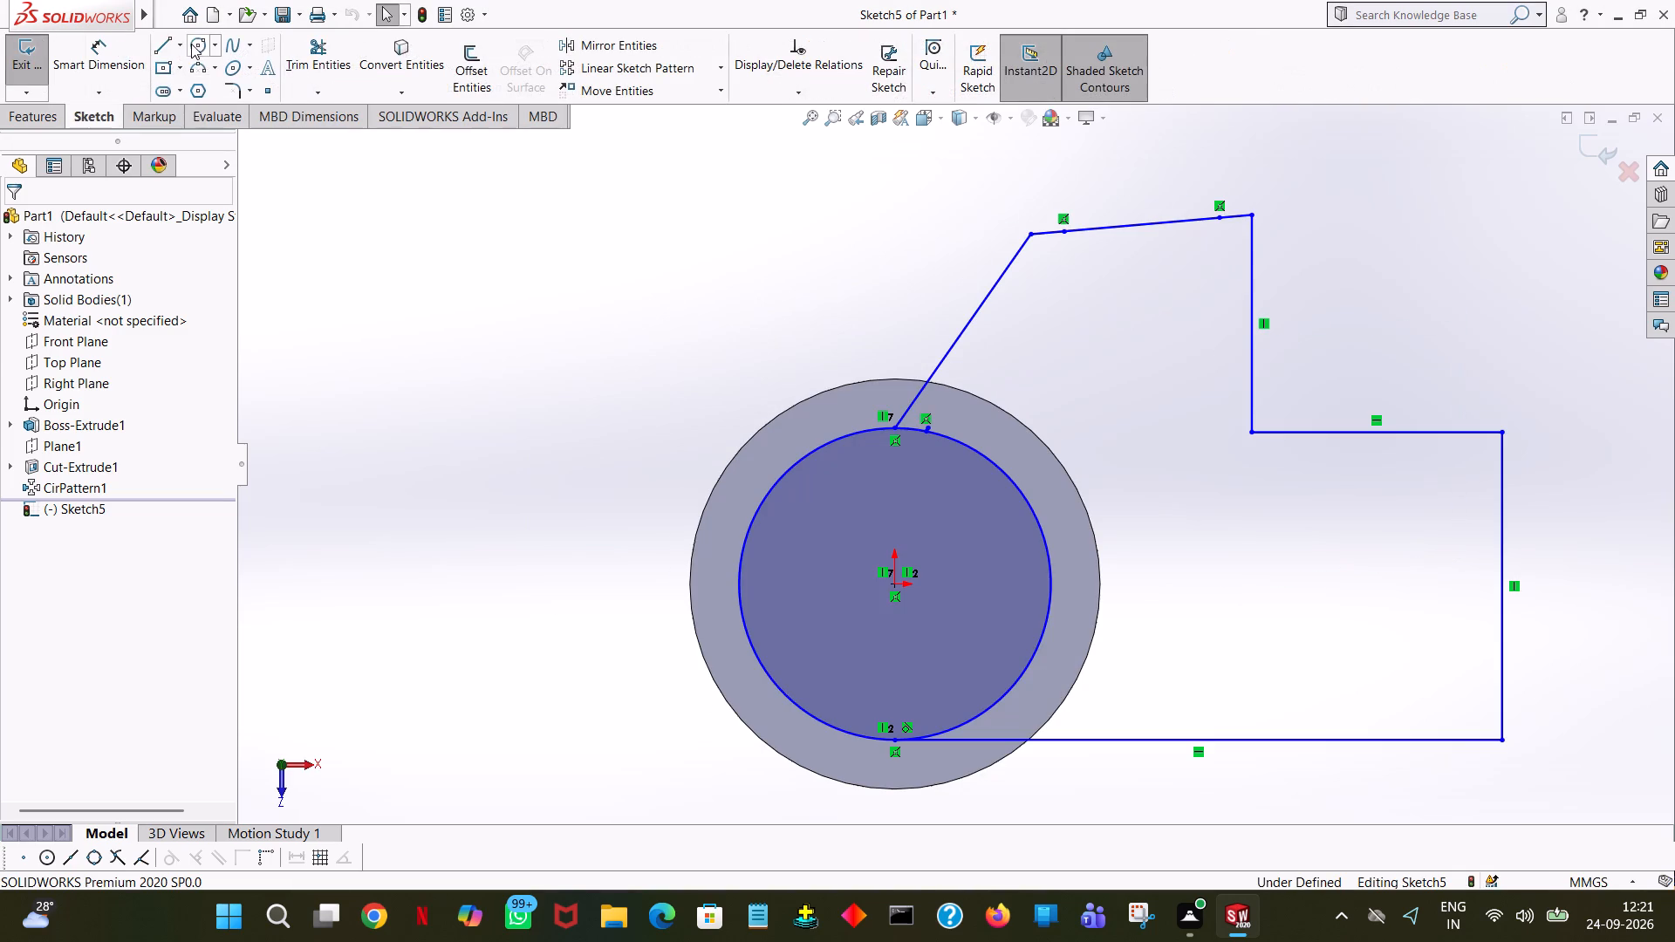
# Draw an 18 mm vertical line upward from the point where the bottom horizontal line touches the 76 mm circle.
pyautogui.click(191, 44)
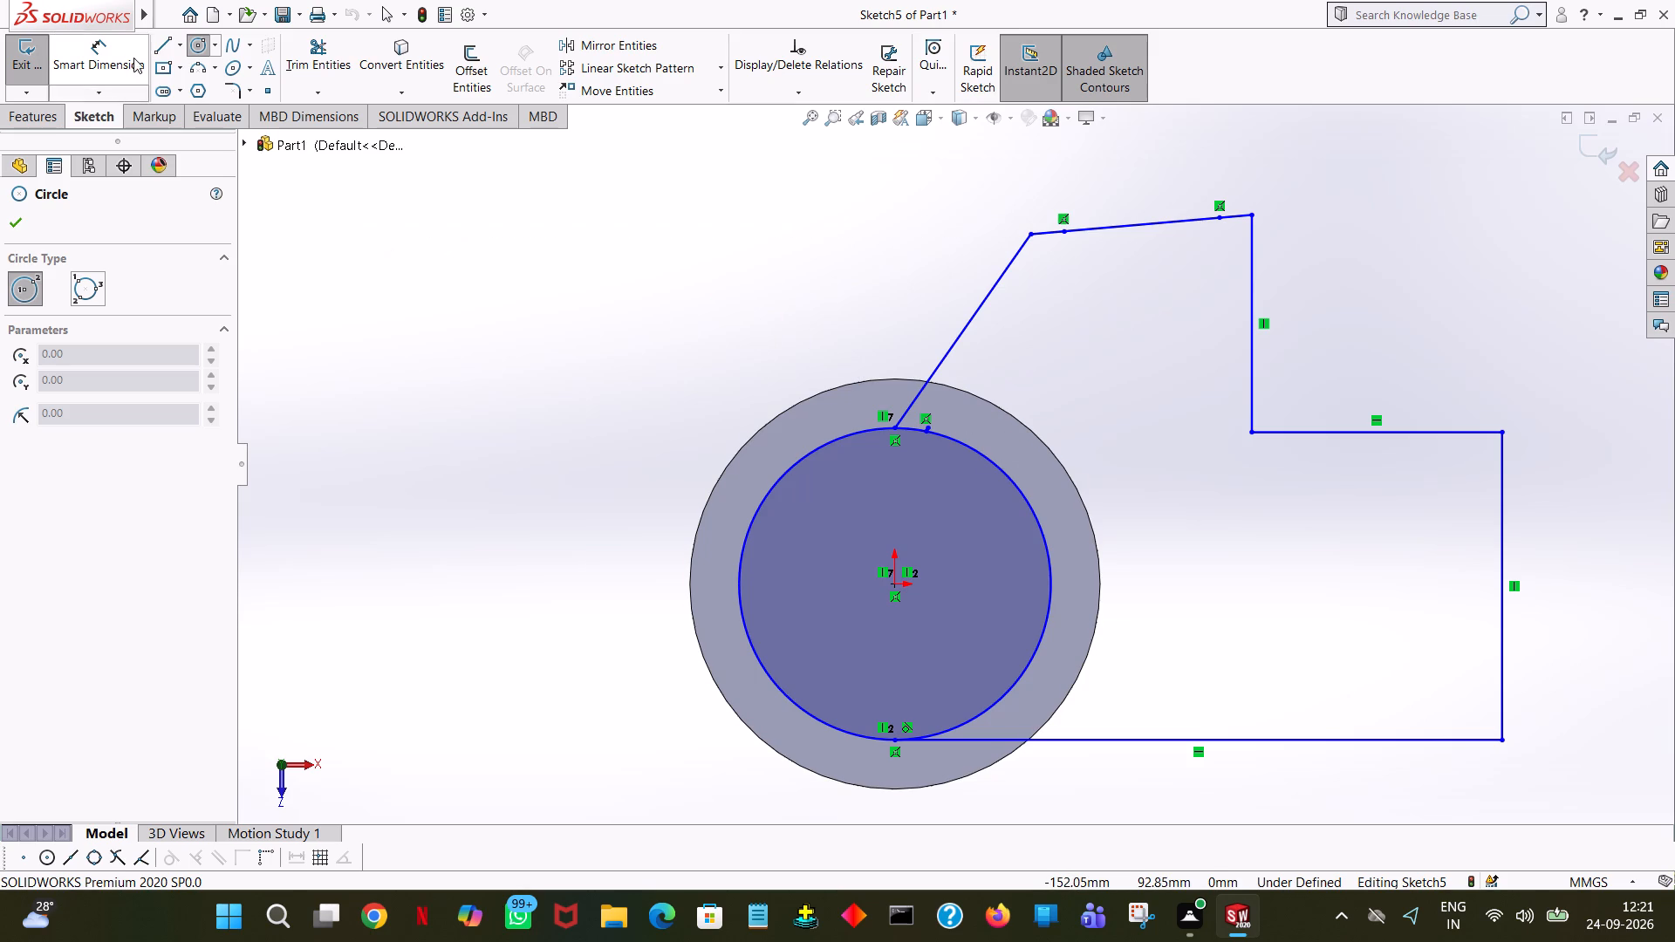
pyautogui.click(152, 40)
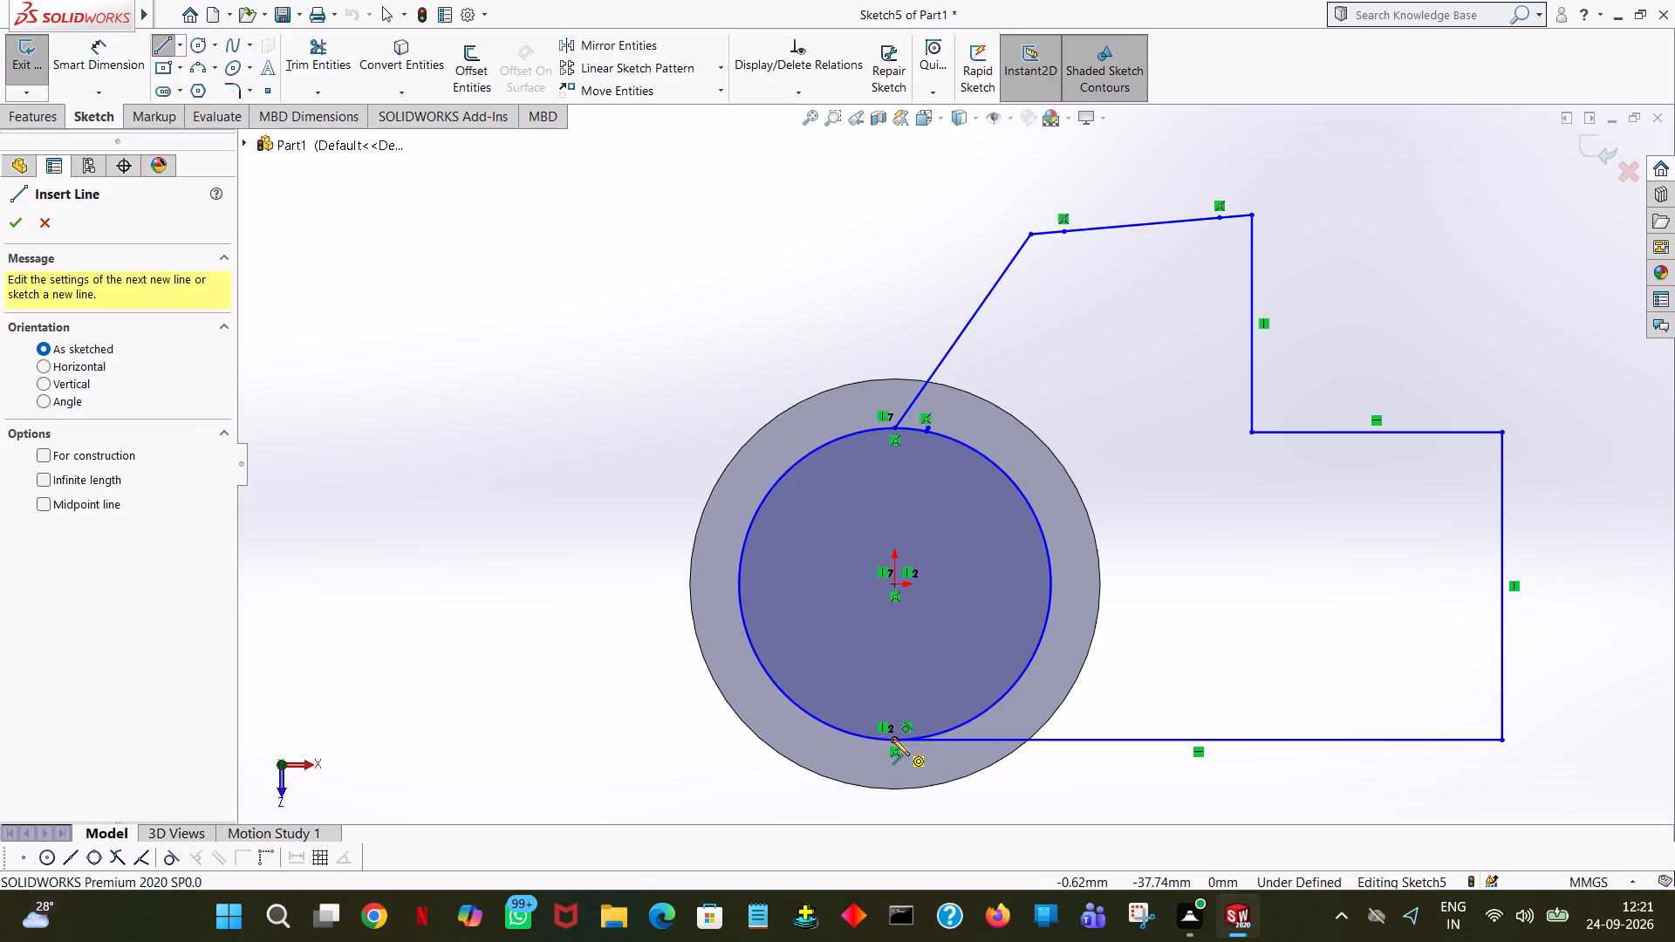
pyautogui.click(893, 743)
pyautogui.click(895, 693)
pyautogui.press('1')
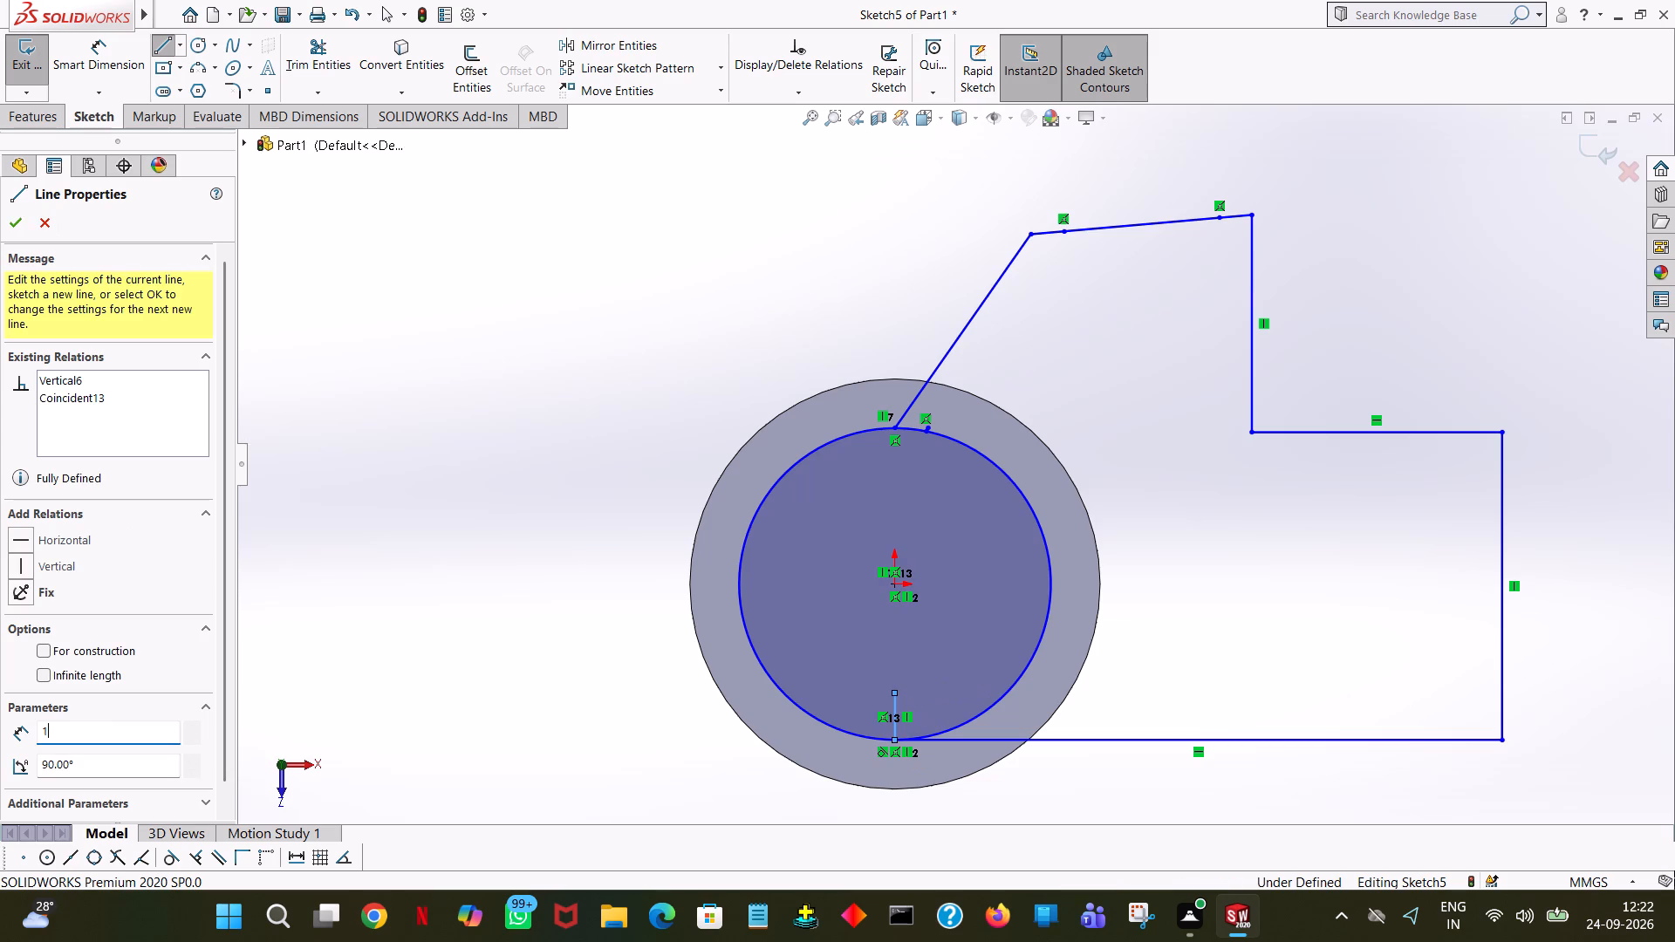
pyautogui.press('8')
pyautogui.press('Return')
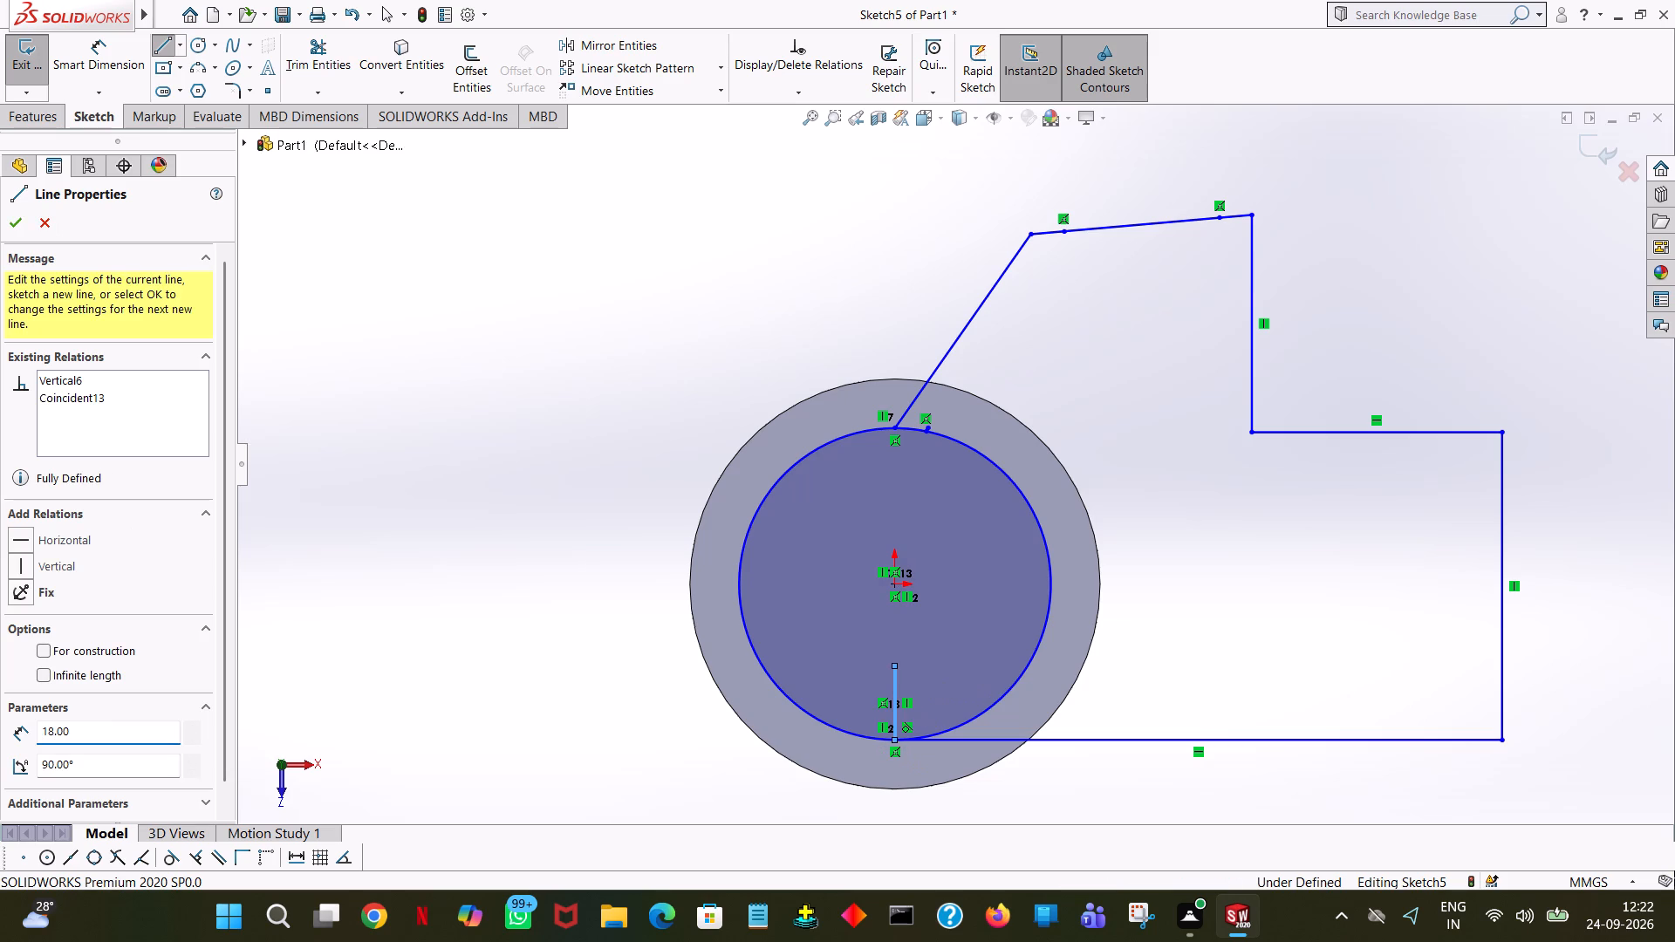
# Continue the chain with a 130 mm horizontal line from the 18 mm line's upper end toward the arm's outer edge, and end it.
pyautogui.click(1414, 666)
pyautogui.write('130')
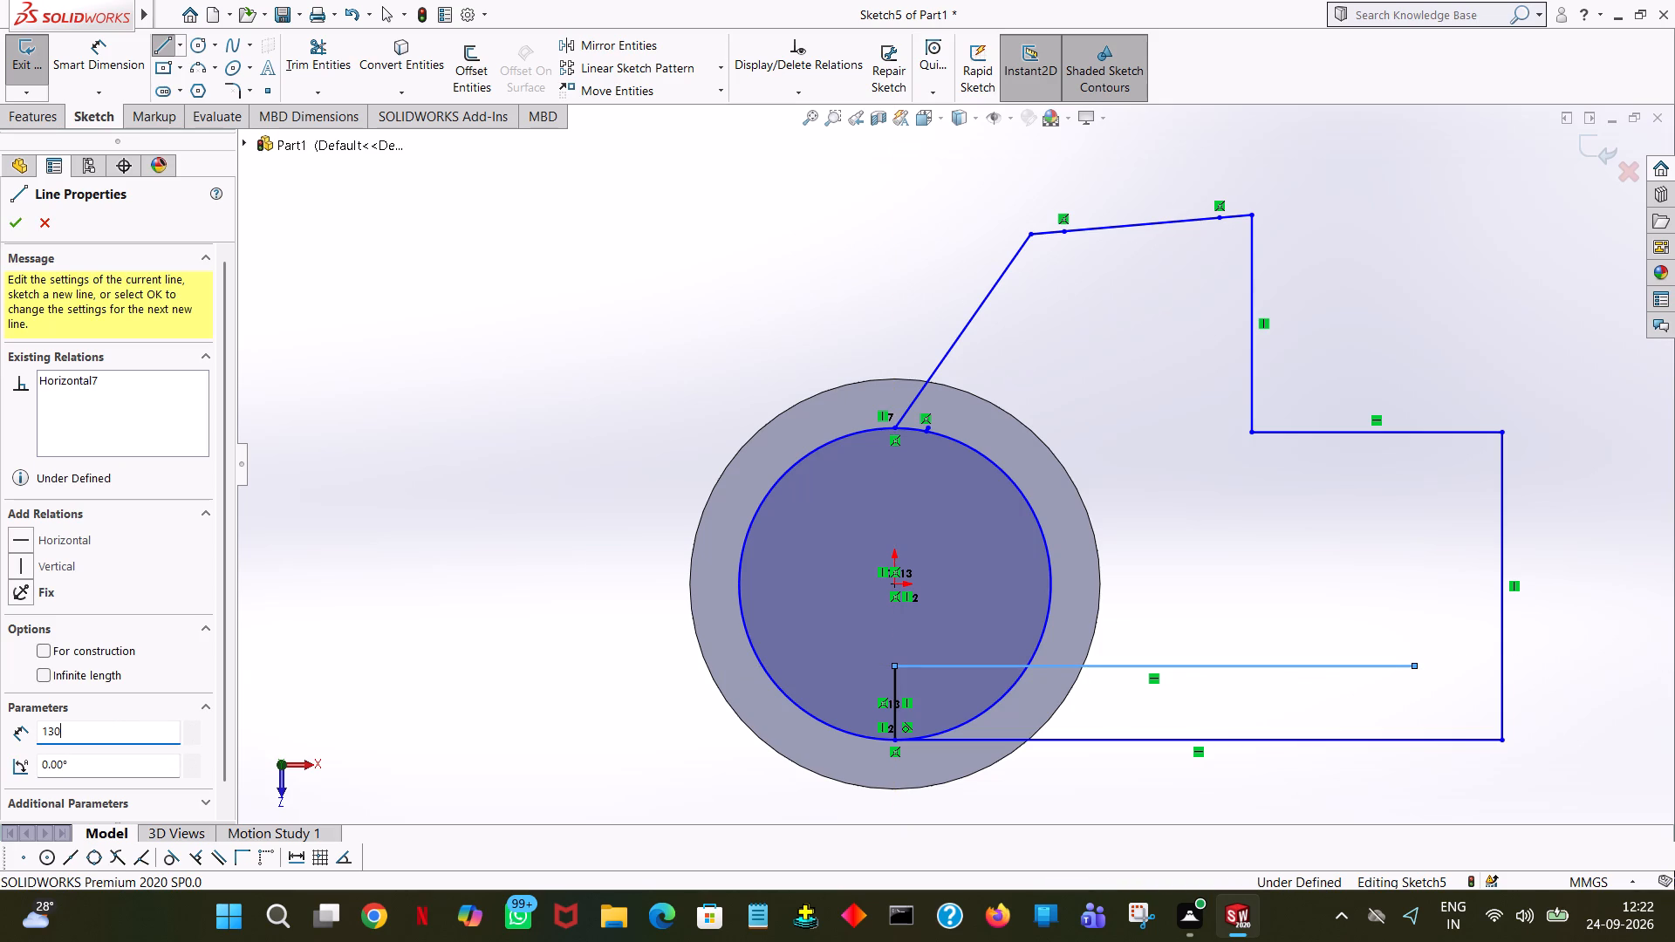
pyautogui.press('Return')
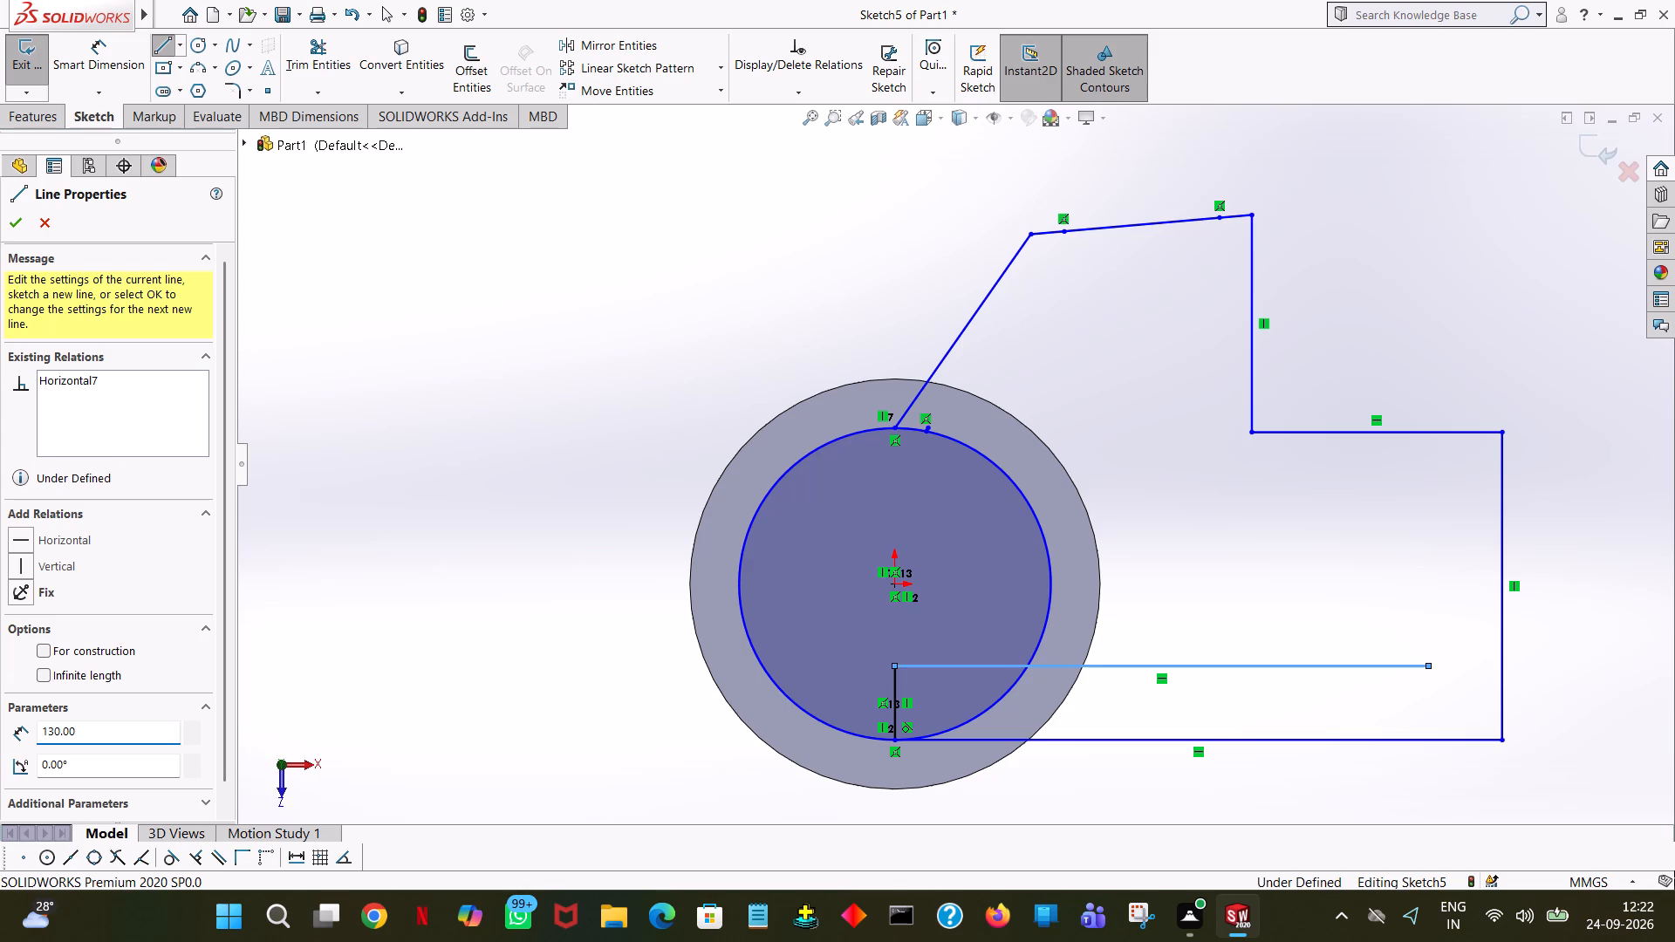
pyautogui.rightClick(1414, 666)
pyautogui.click(1451, 671)
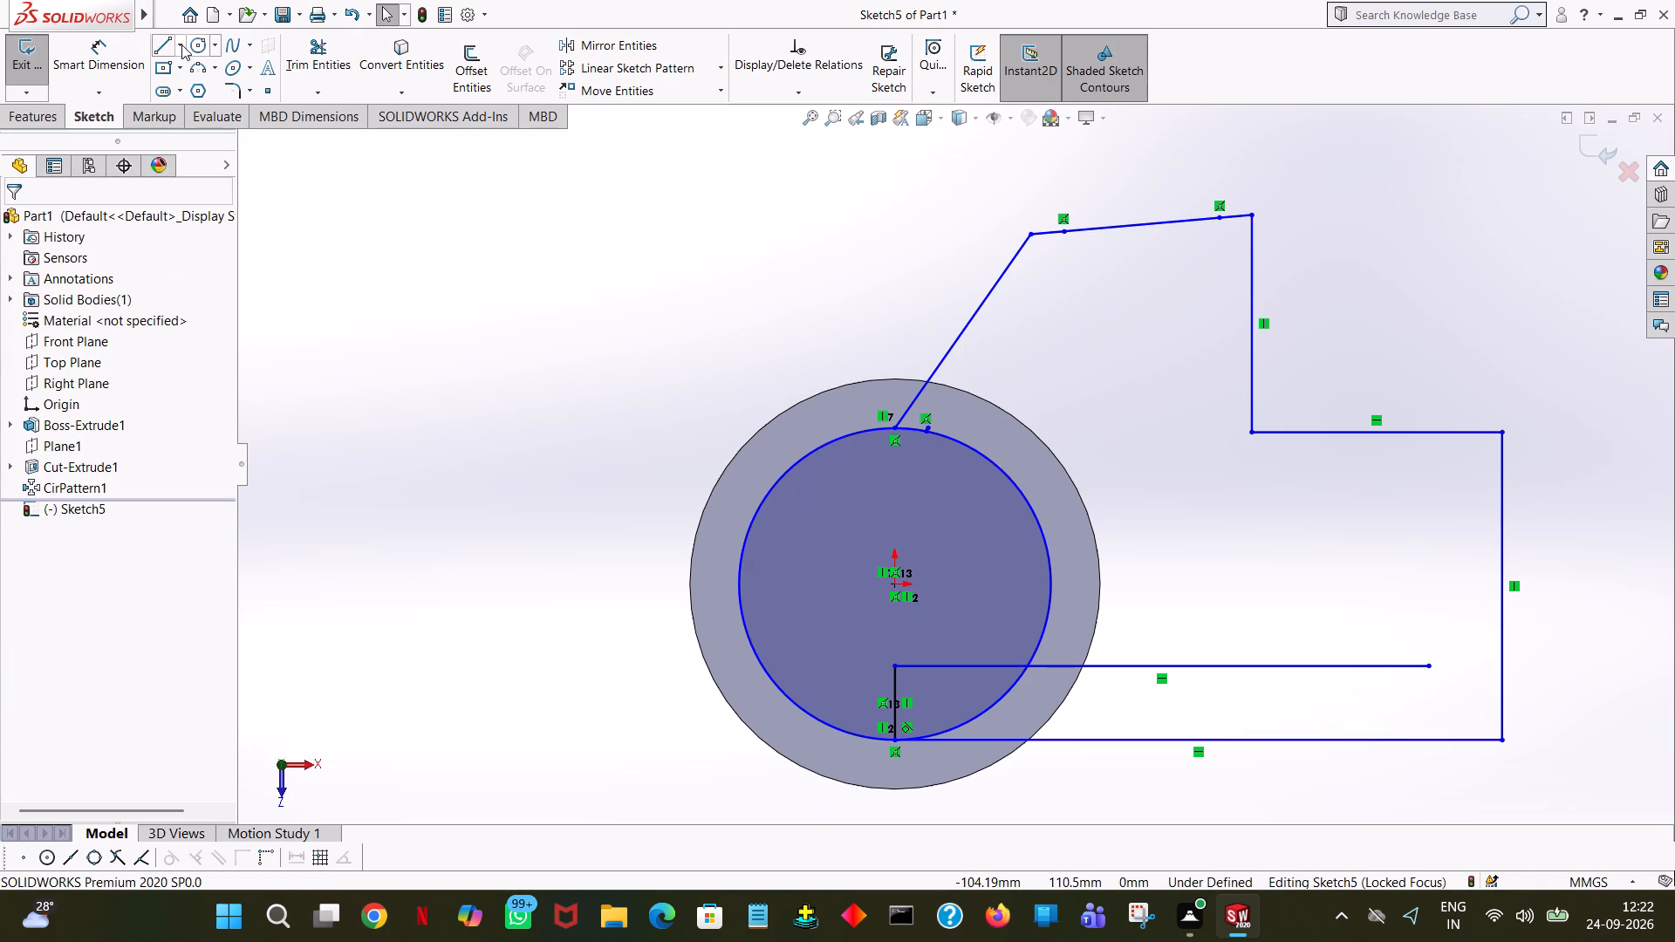
# Draw a circle of 18 mm radius centred on the free end of the 130 mm line, tangent to the bottom horizontal line.
pyautogui.click(201, 44)
pyautogui.click(1430, 666)
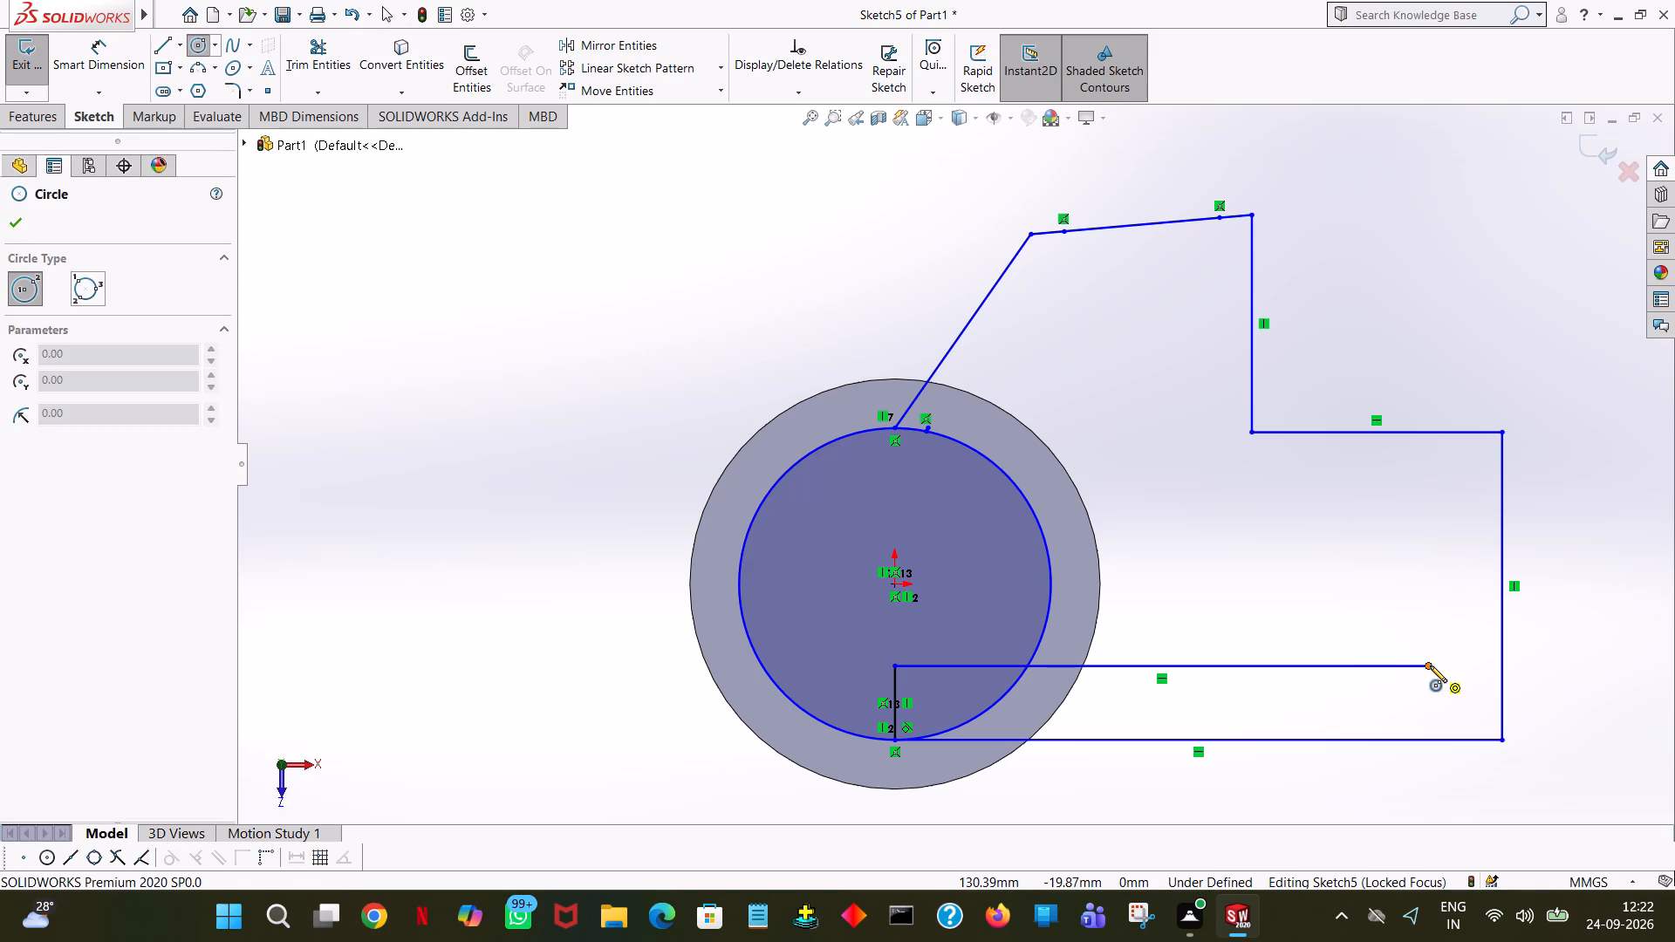
pyautogui.click(1438, 741)
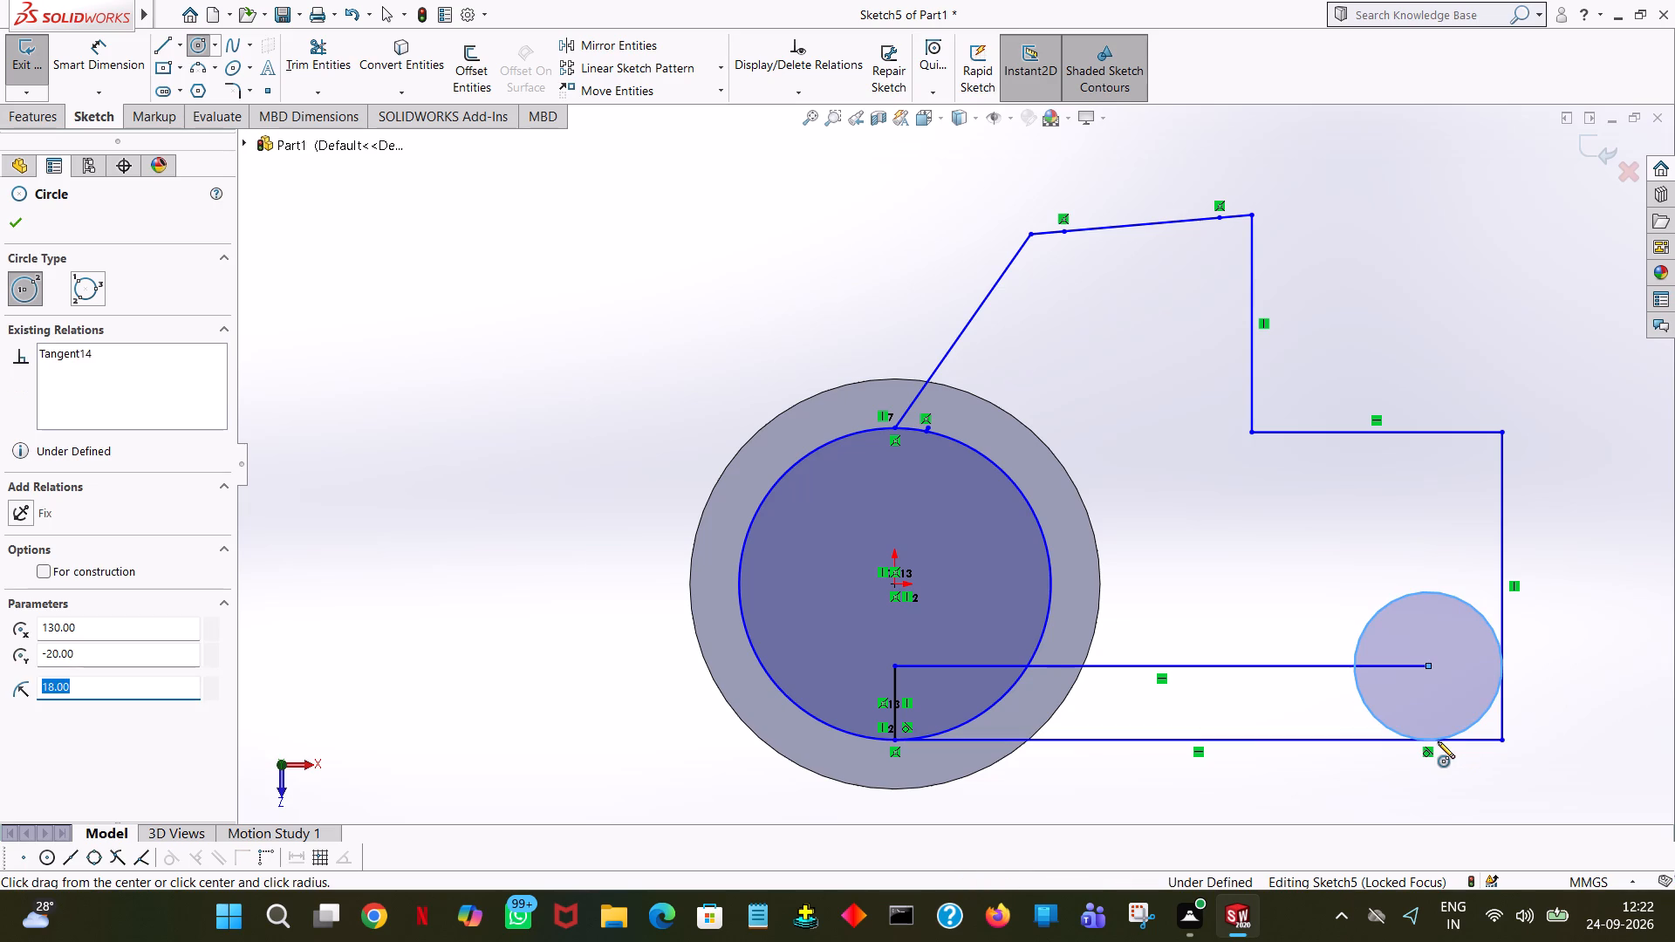
pyautogui.write('18')
pyautogui.press('Return')
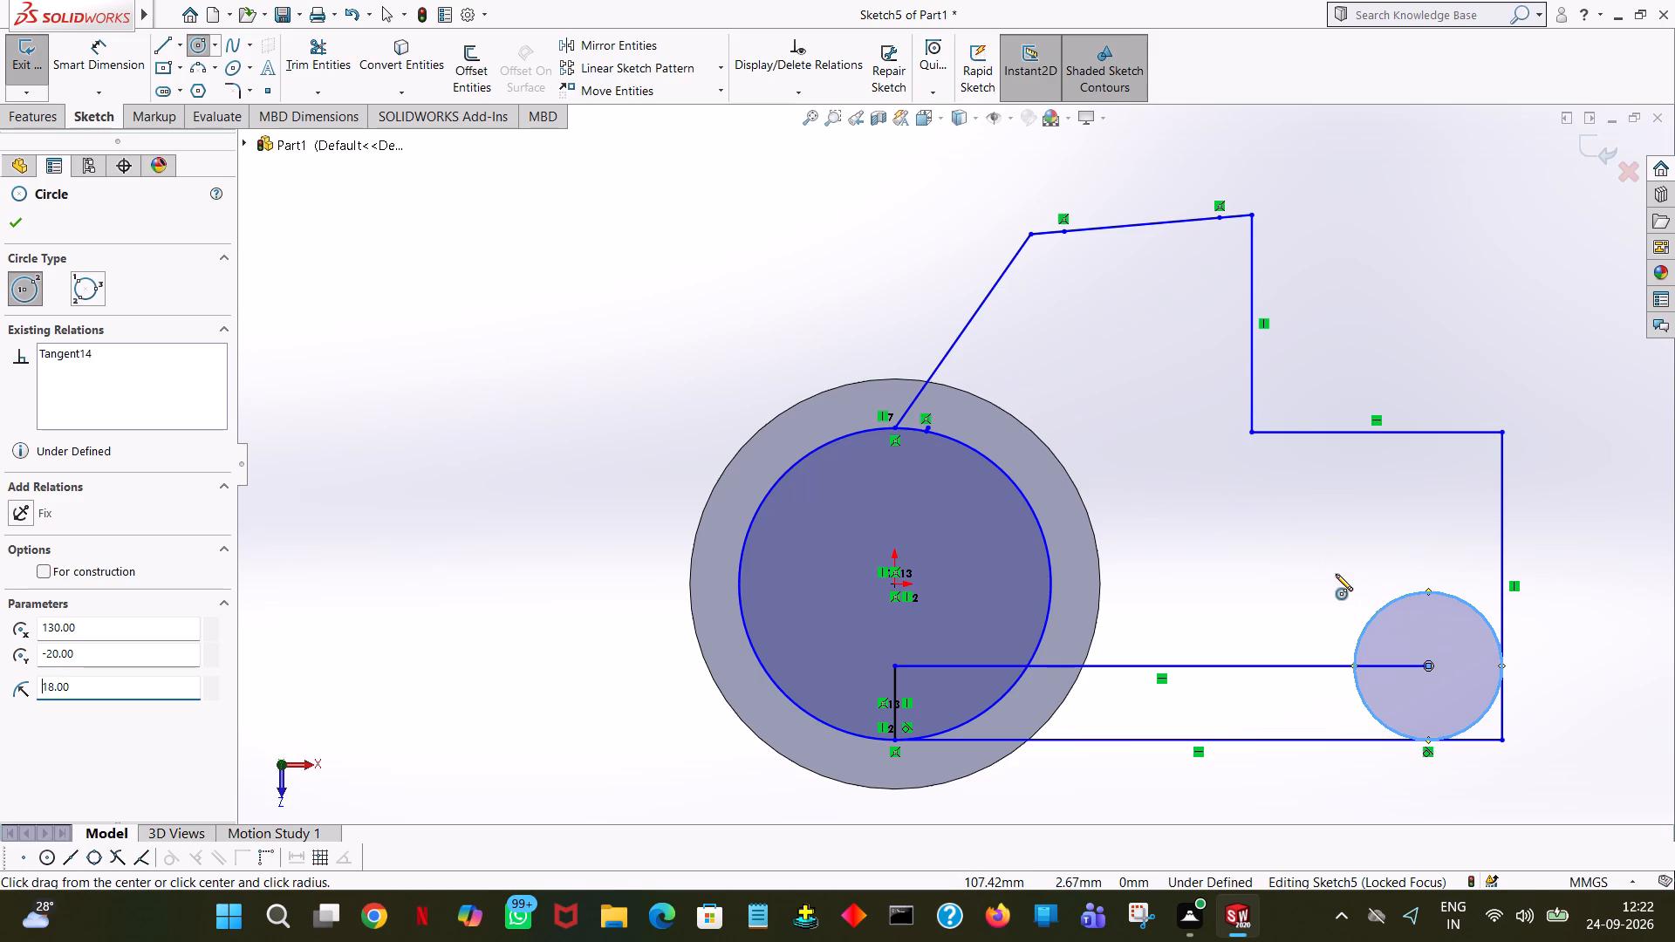
# Draw a concentric circle of 9 mm radius inside the 18 mm radius circle.
pyautogui.click(1428, 663)
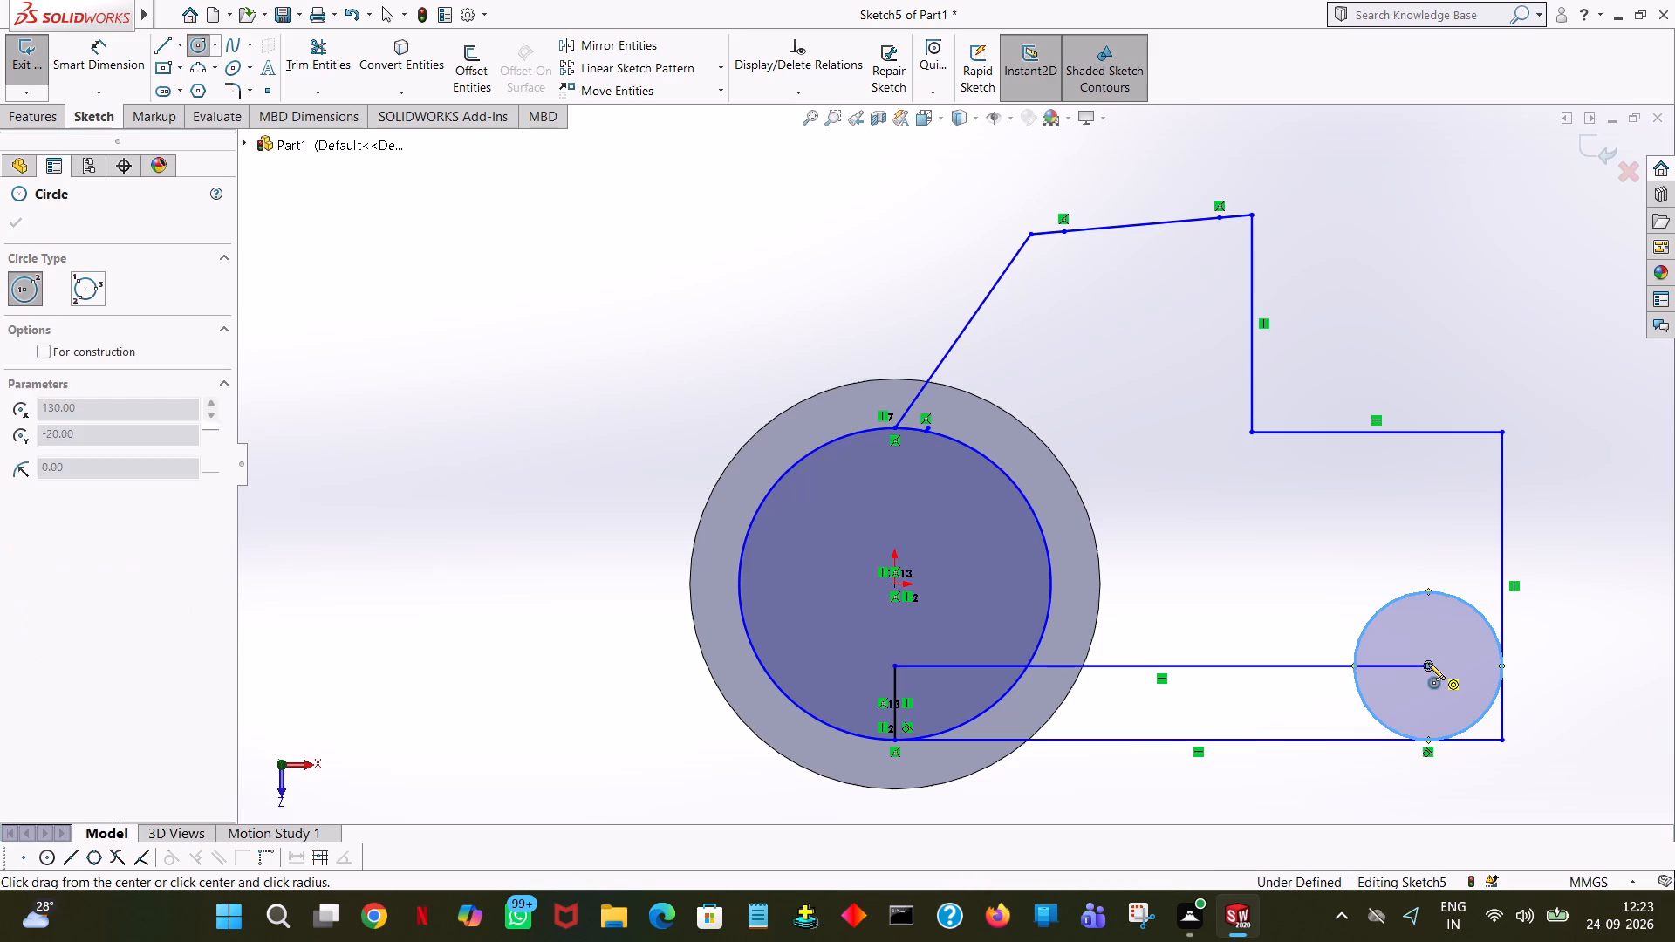
pyautogui.click(1443, 638)
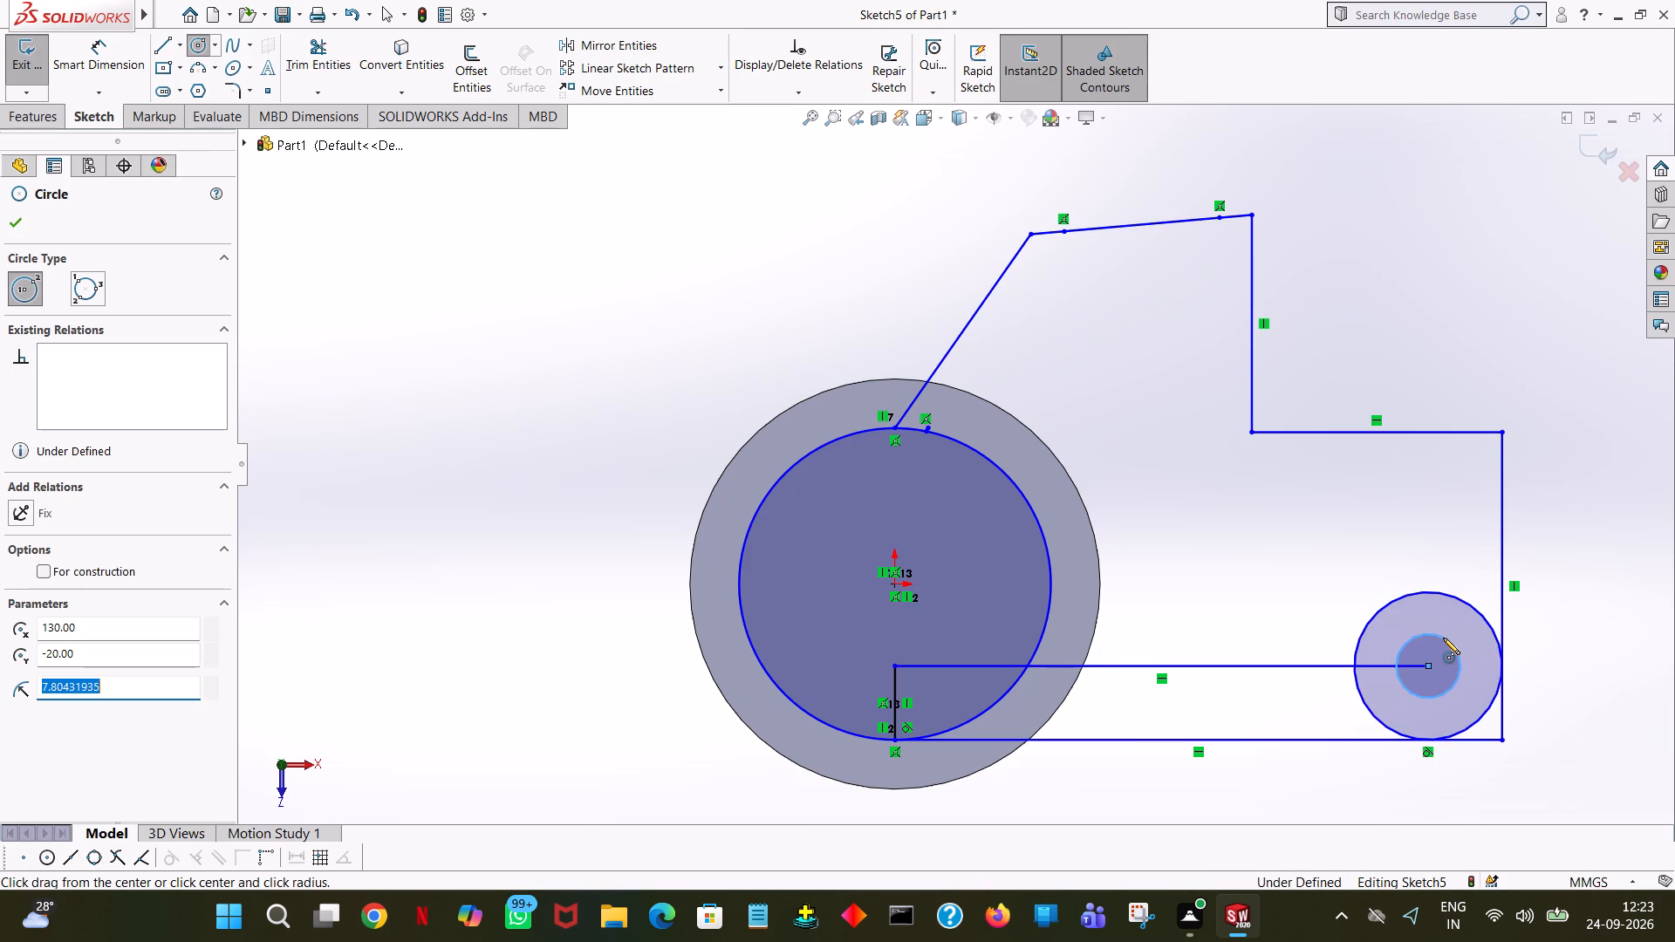
pyautogui.press('9')
pyautogui.press('Return')
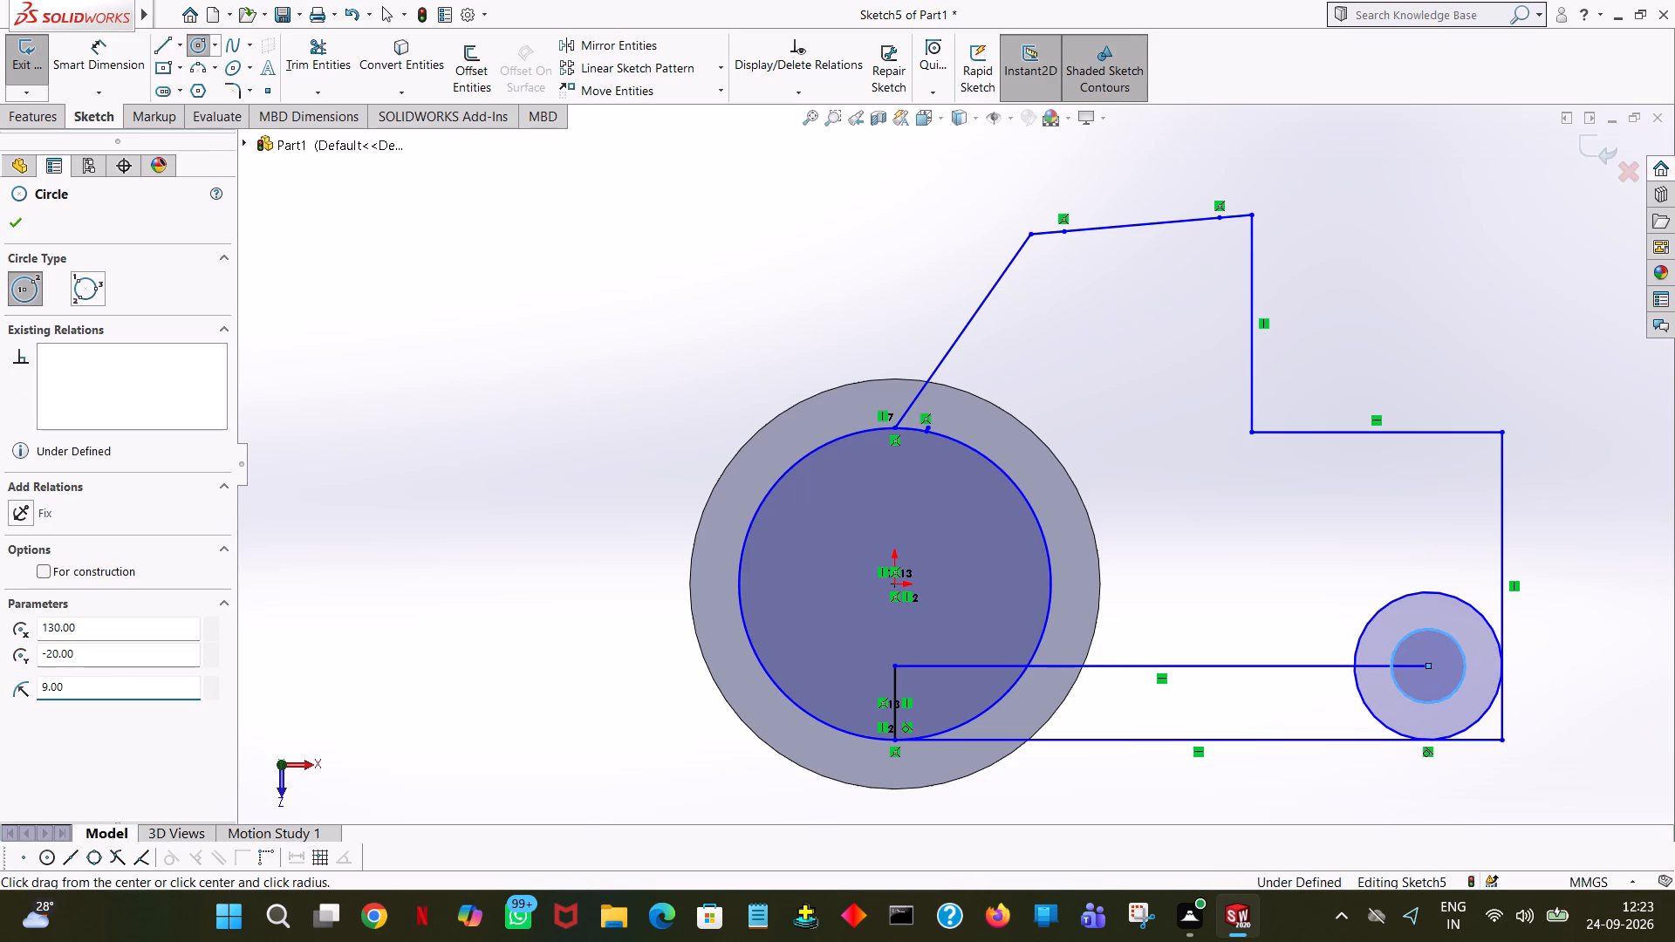
# Draw a 44 mm line upward from the concentric circles' centre, at about 91.8°, and end the chain.
pyautogui.click(154, 41)
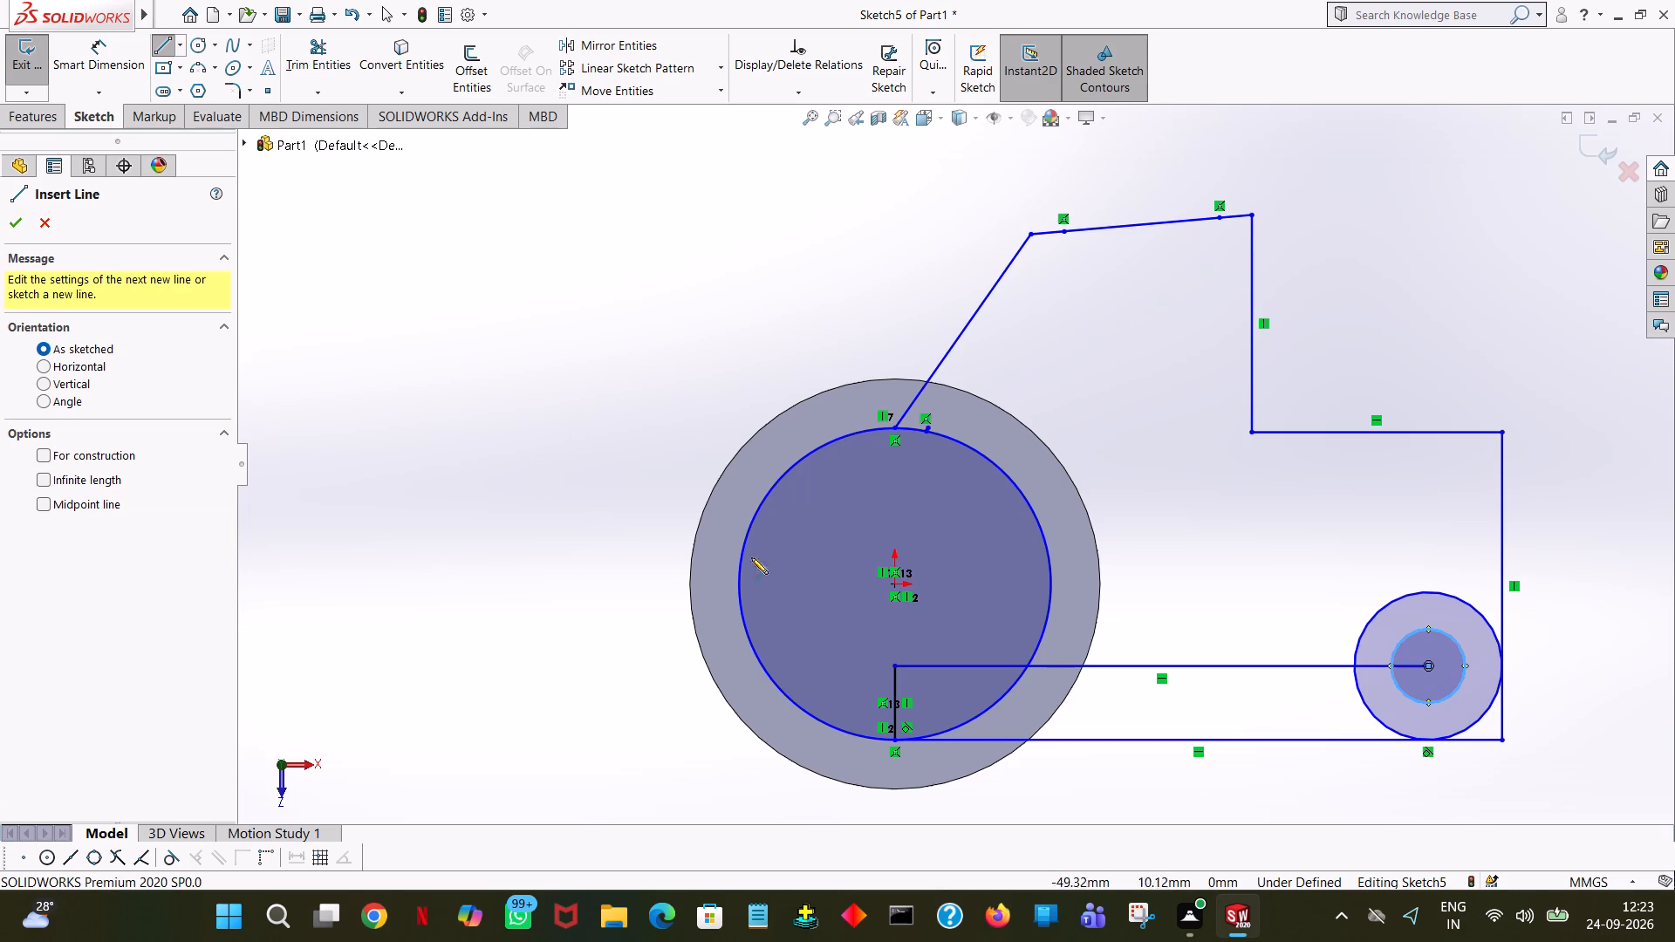
pyautogui.click(1427, 666)
pyautogui.click(1422, 469)
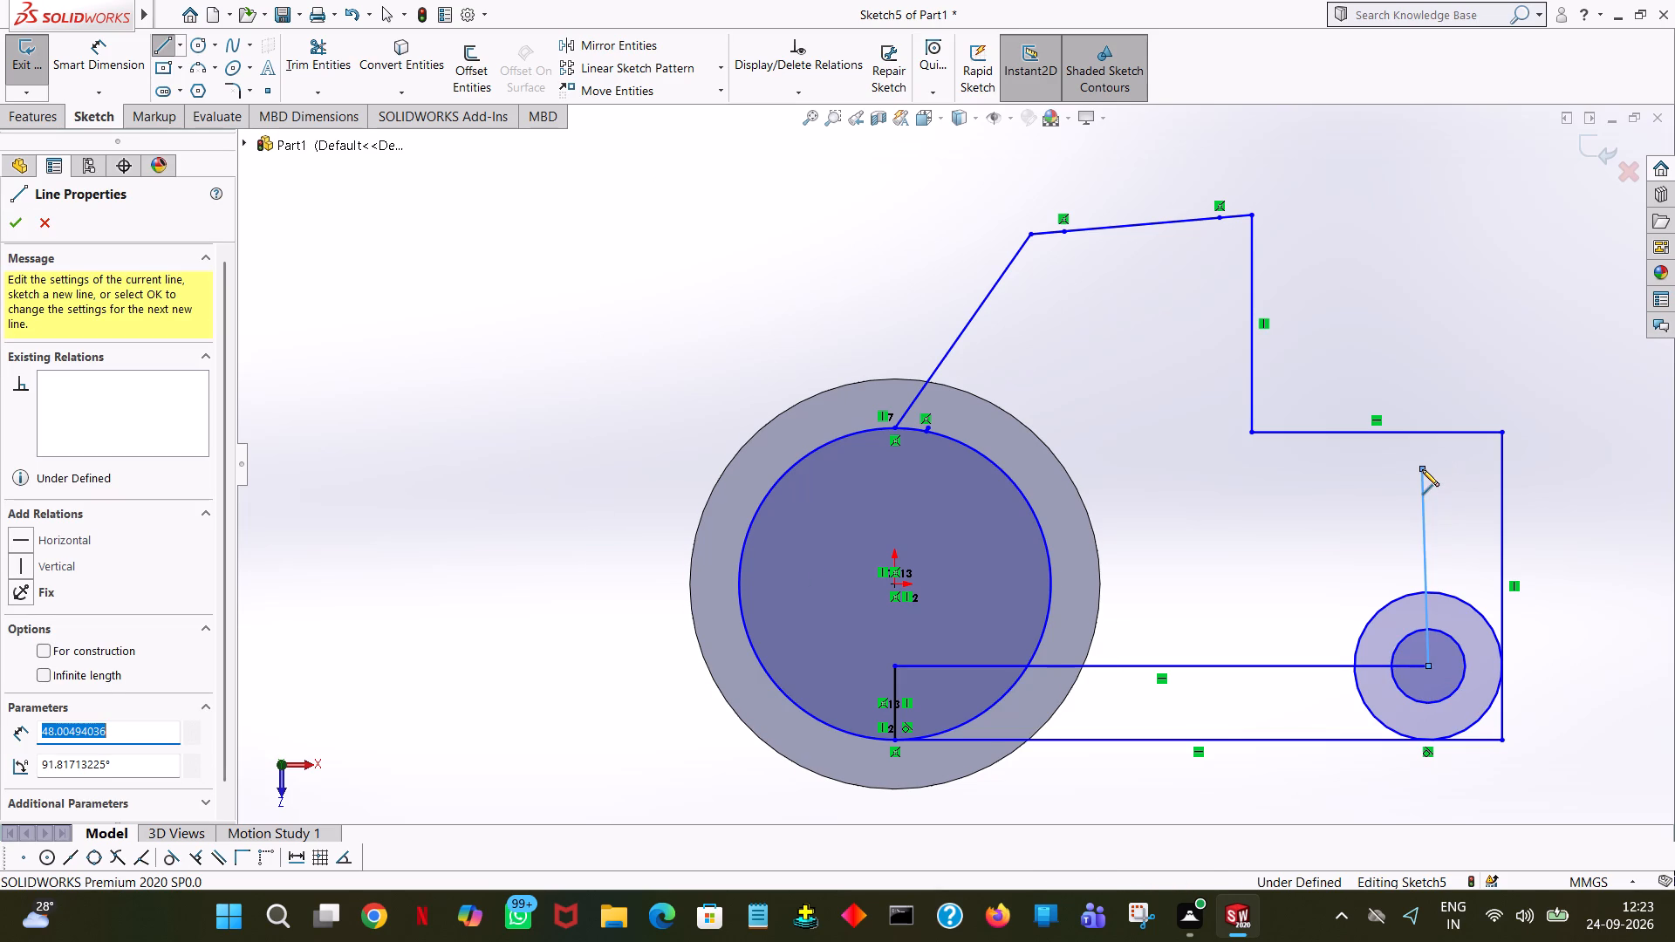
pyautogui.write('44')
pyautogui.press('Return')
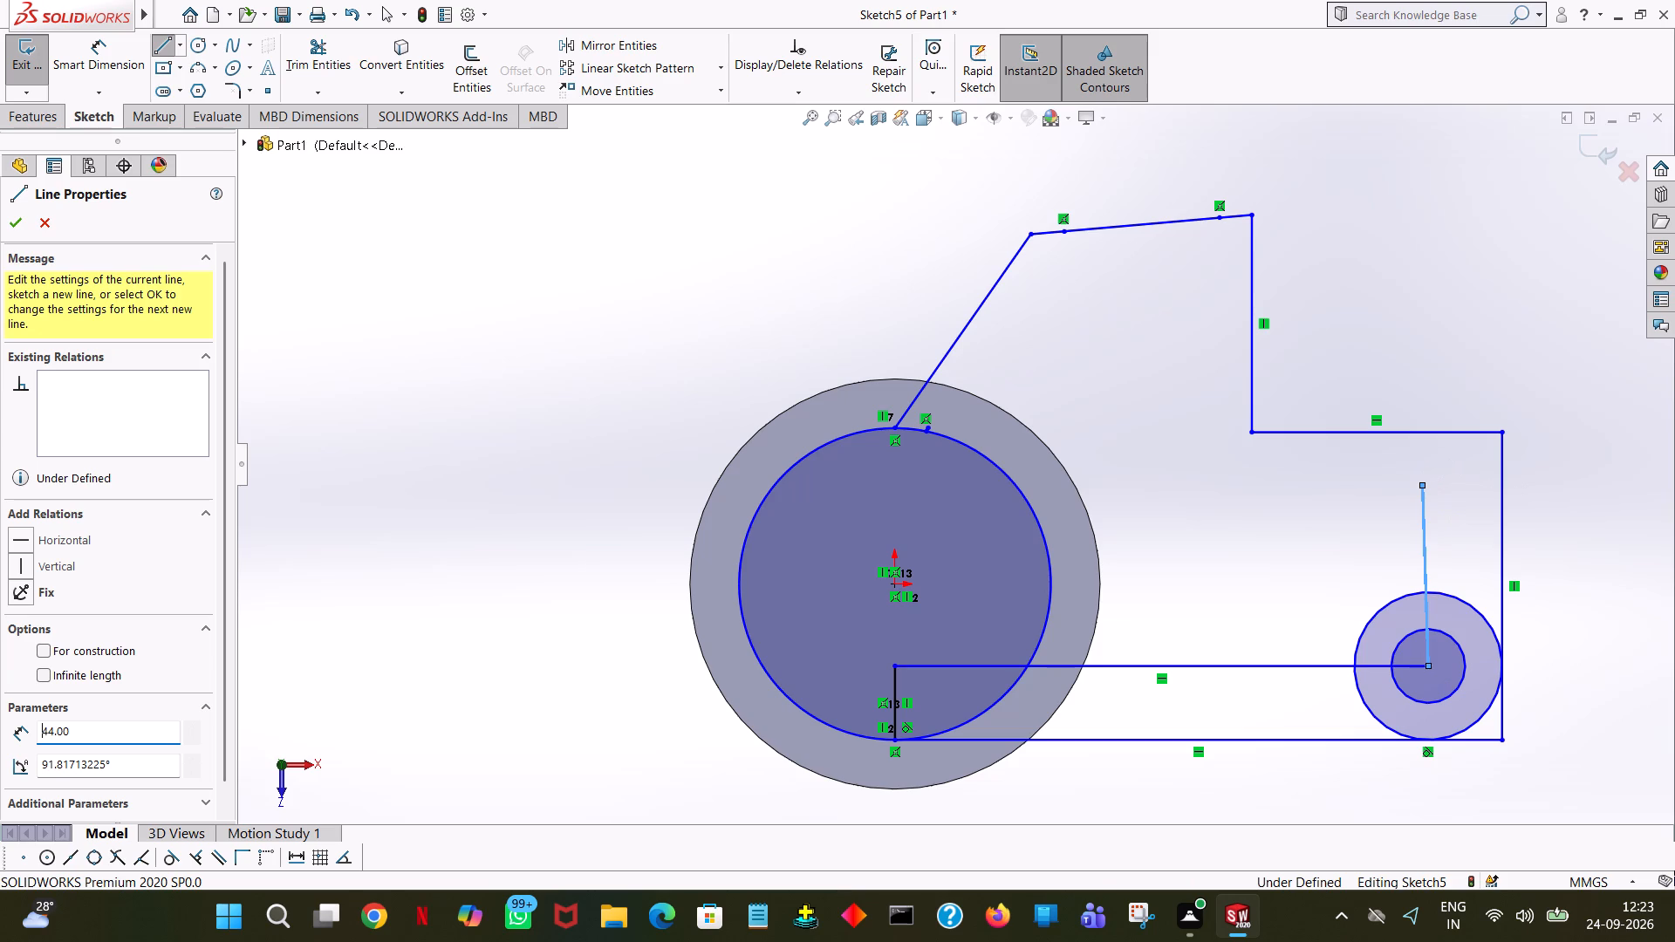
pyautogui.rightClick(1416, 467)
pyautogui.click(1452, 484)
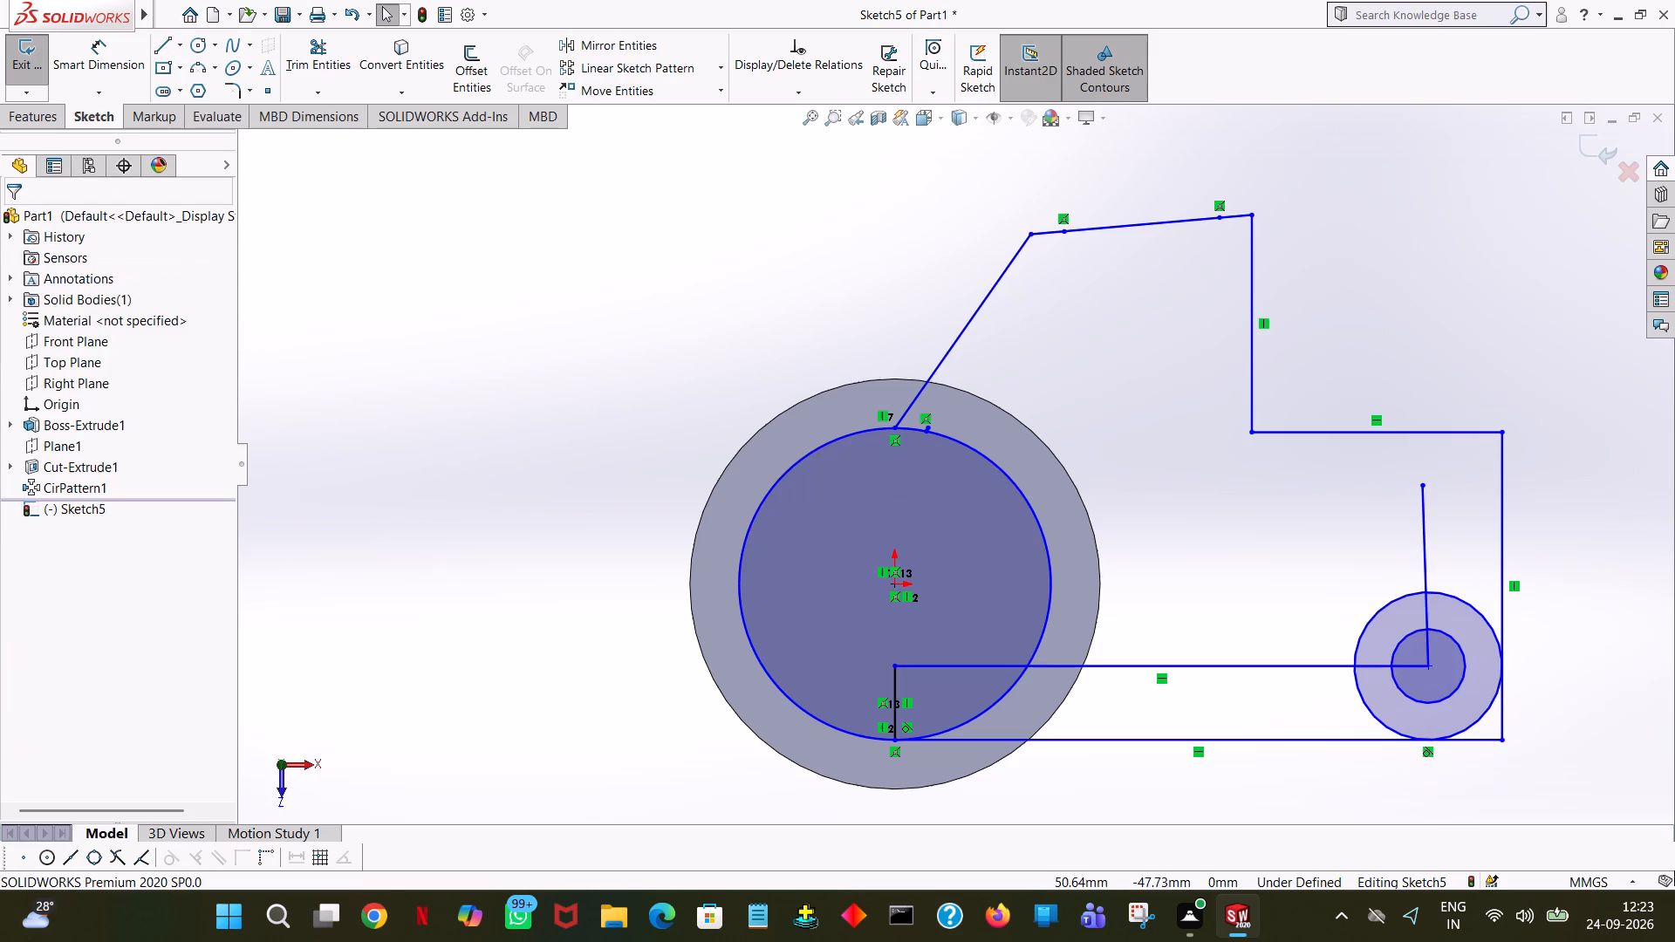
# Draw a circle of 18 mm radius centred on the upper end of the 44 mm line.
pyautogui.click(192, 38)
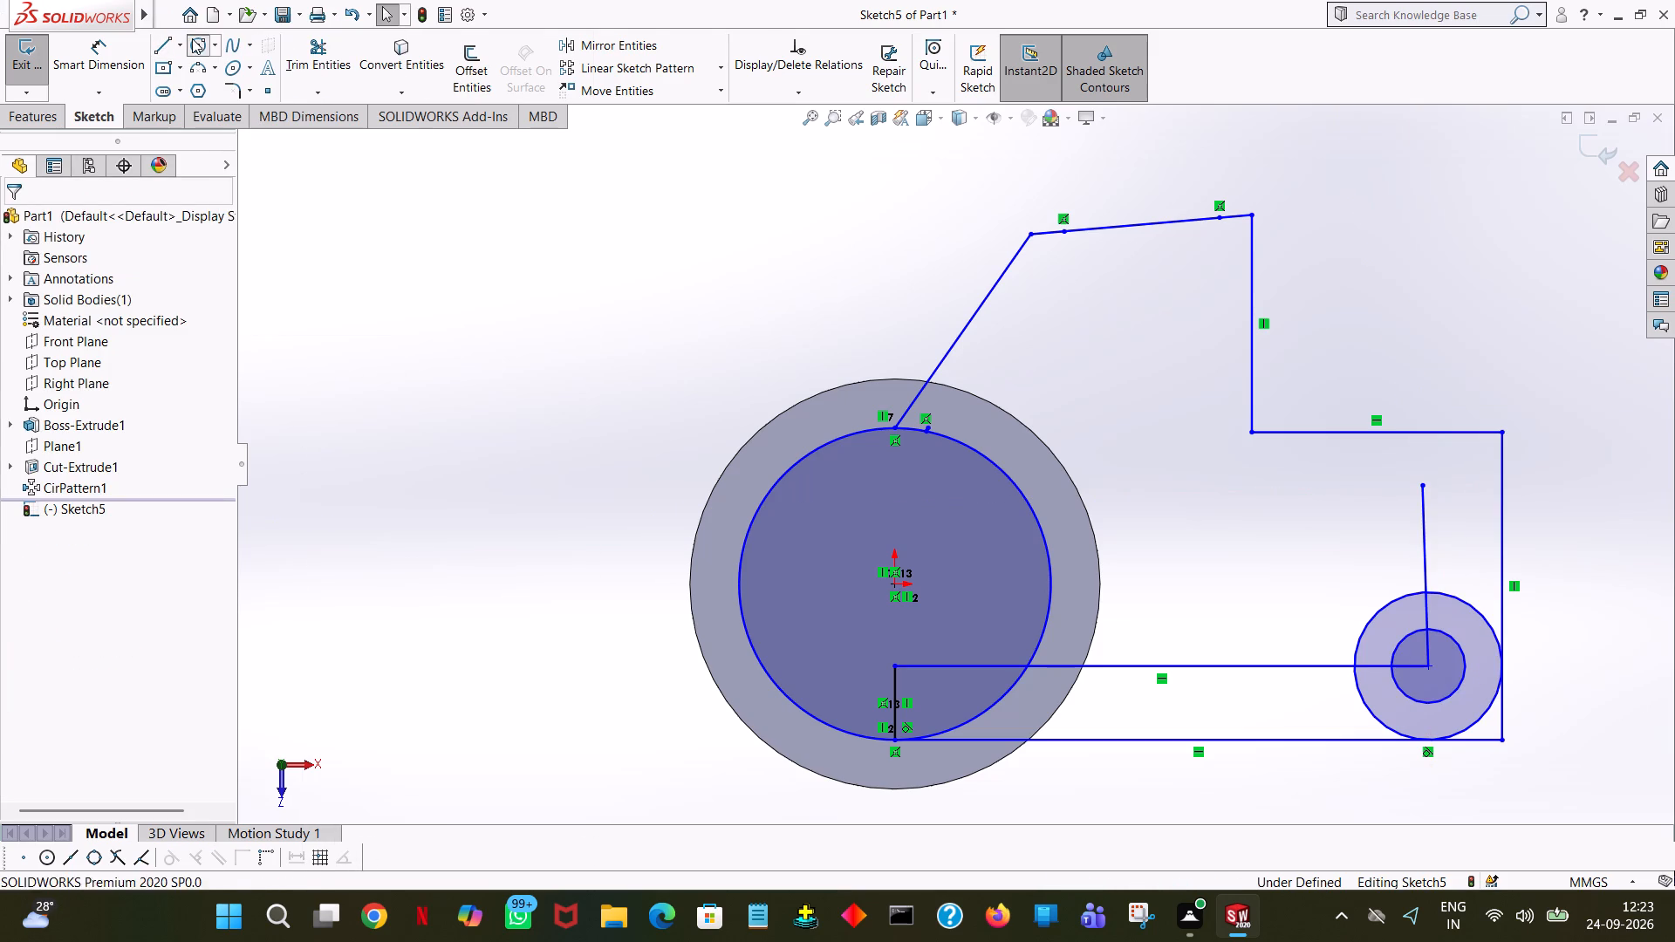
pyautogui.click(1421, 483)
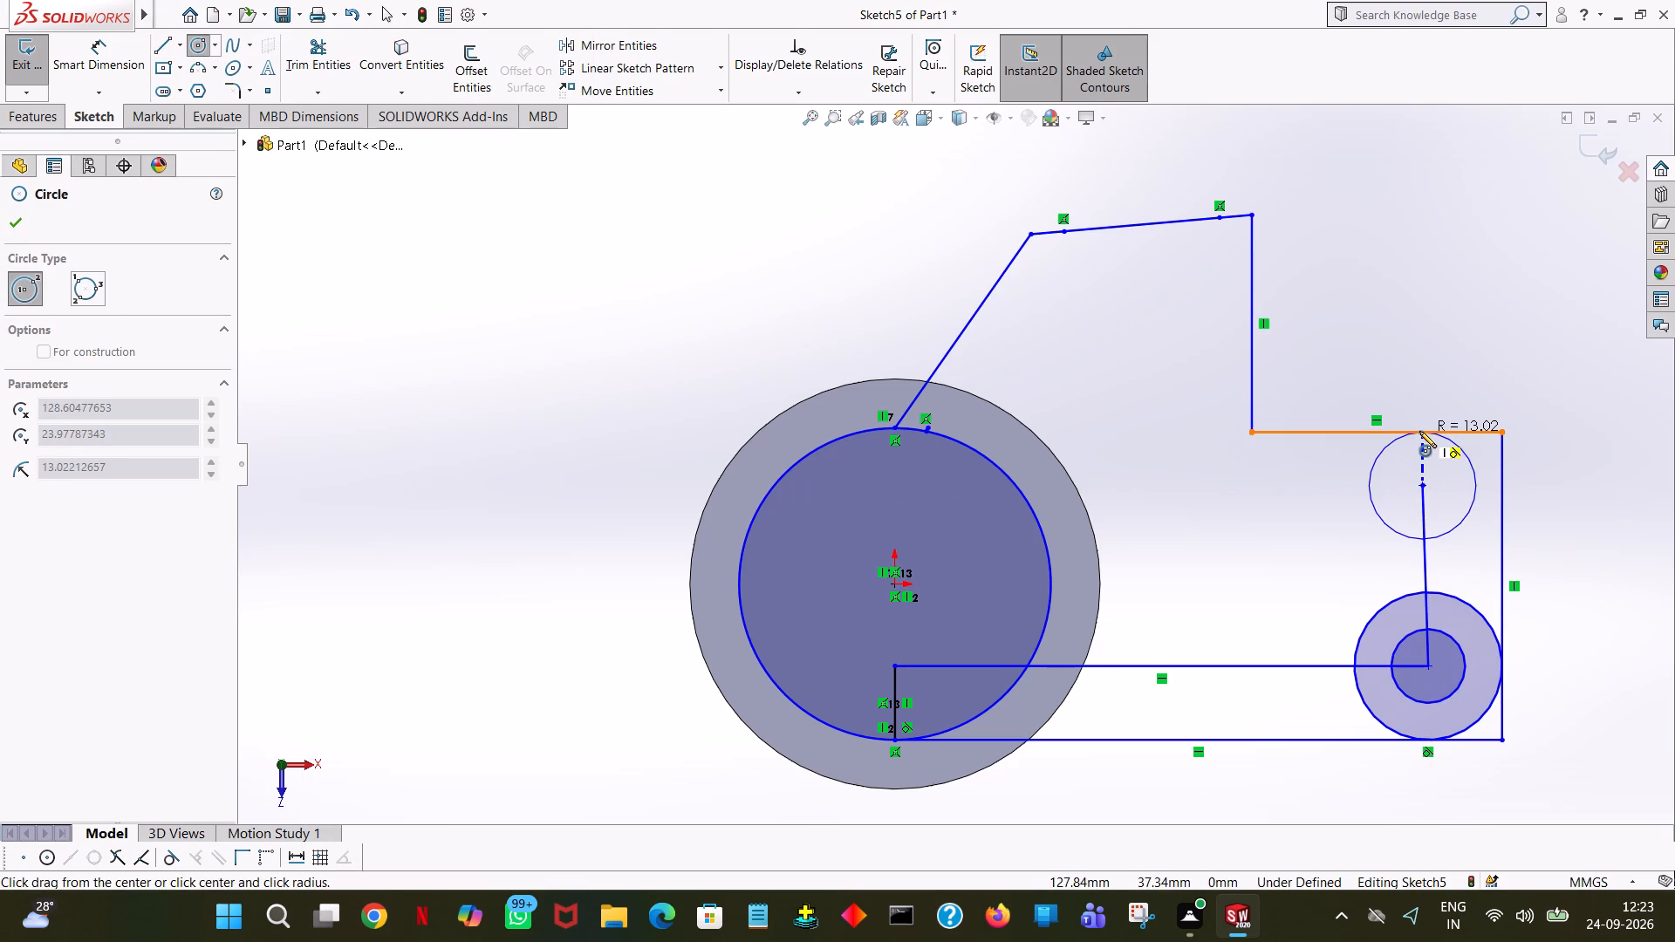
pyautogui.click(1416, 407)
pyautogui.write('18')
pyautogui.press('Return')
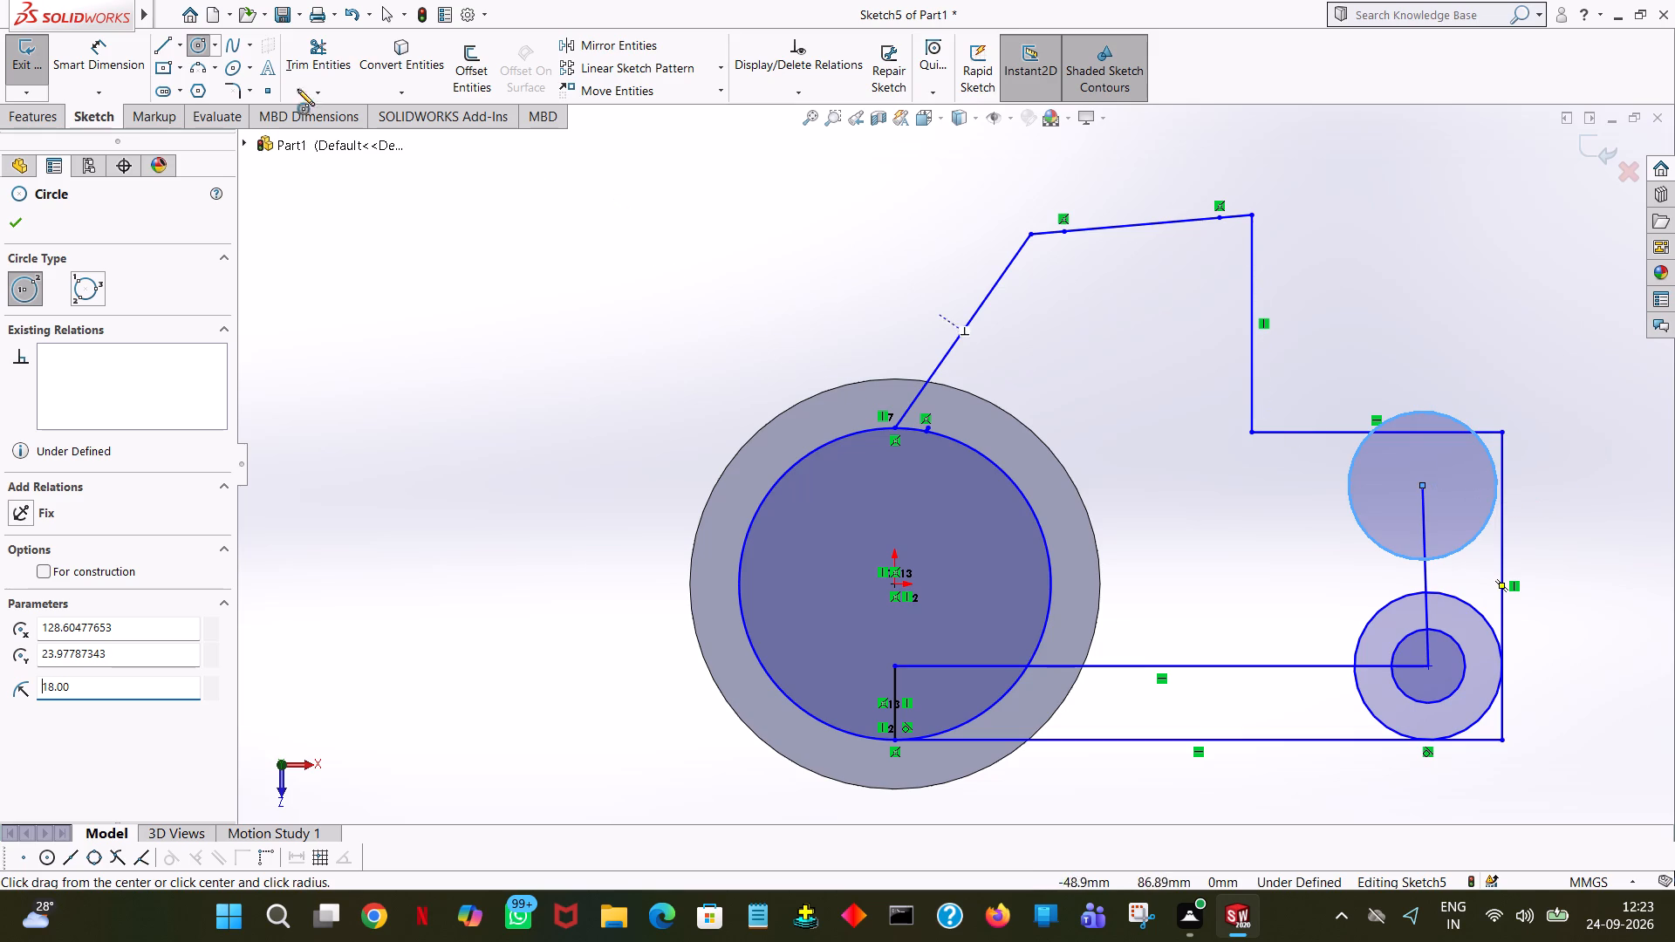
pyautogui.click(26, 214)
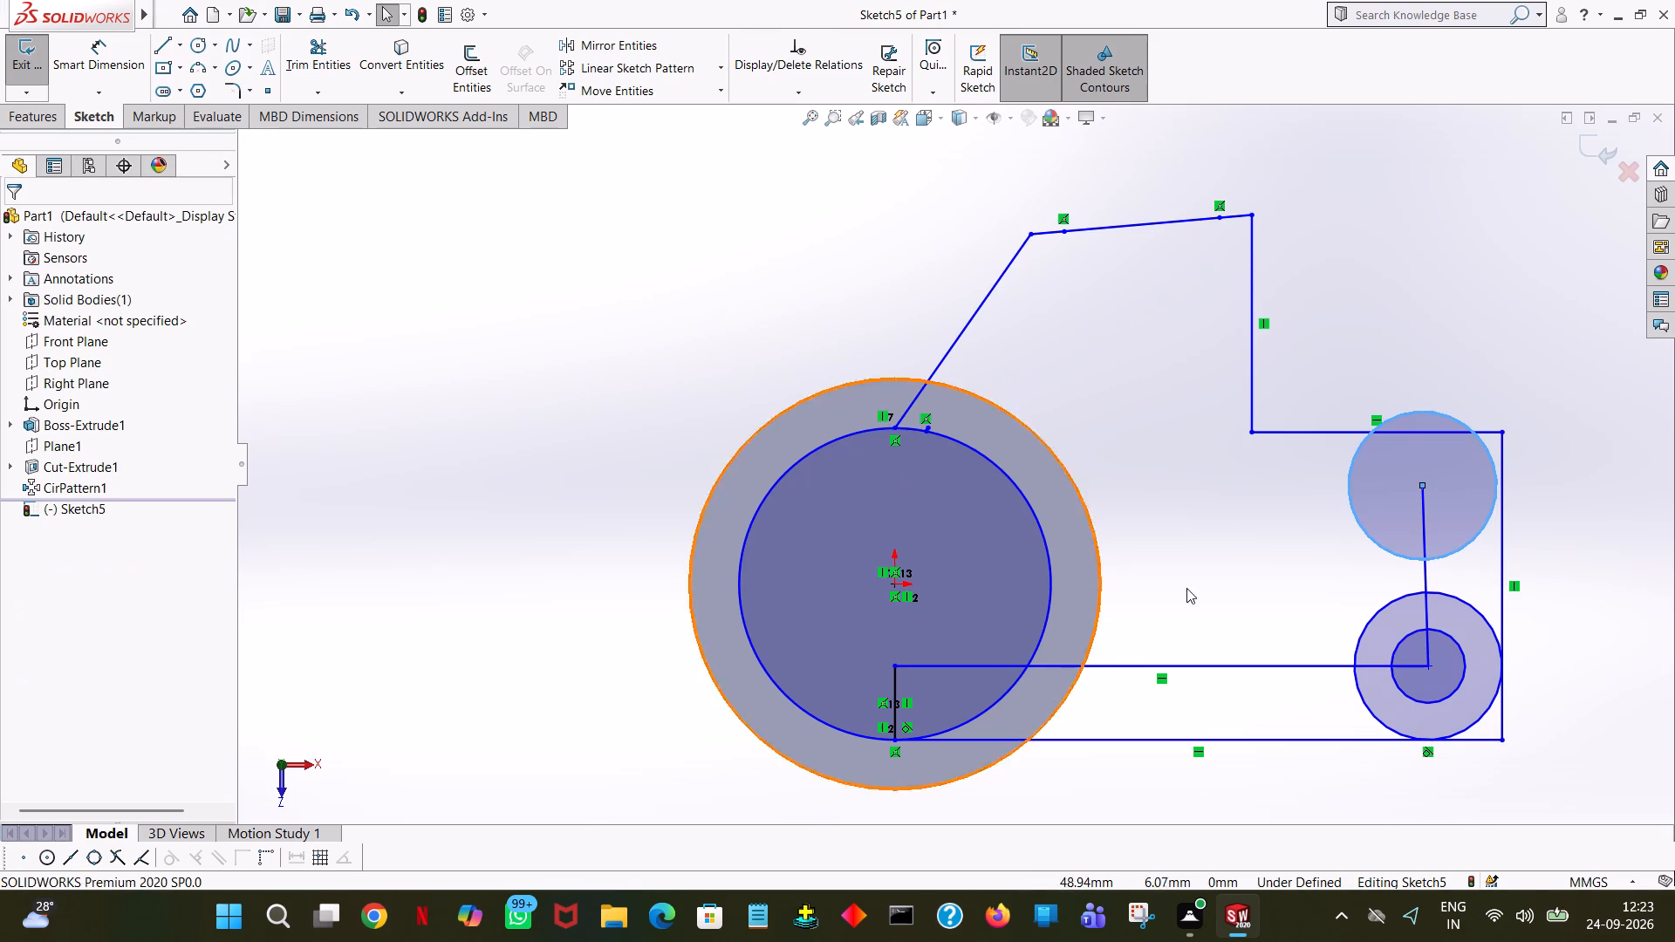
# Set the angle of the 44 mm line between the two circle centres to 90°.
pyautogui.click(1426, 580)
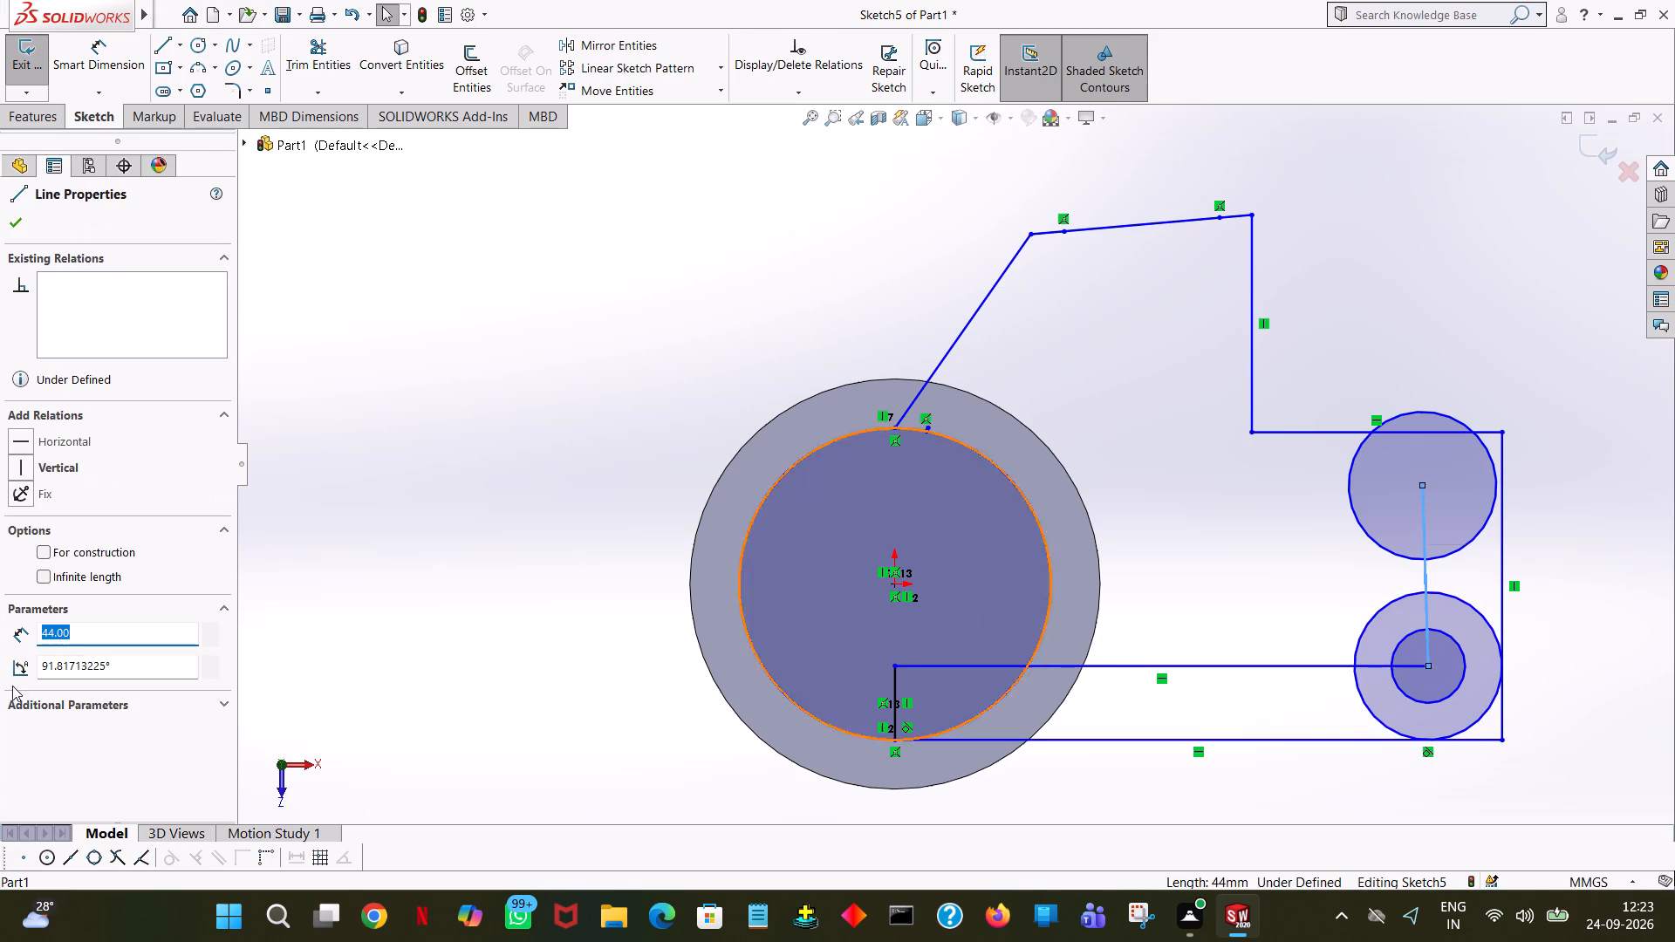
pyautogui.doubleClick(129, 664)
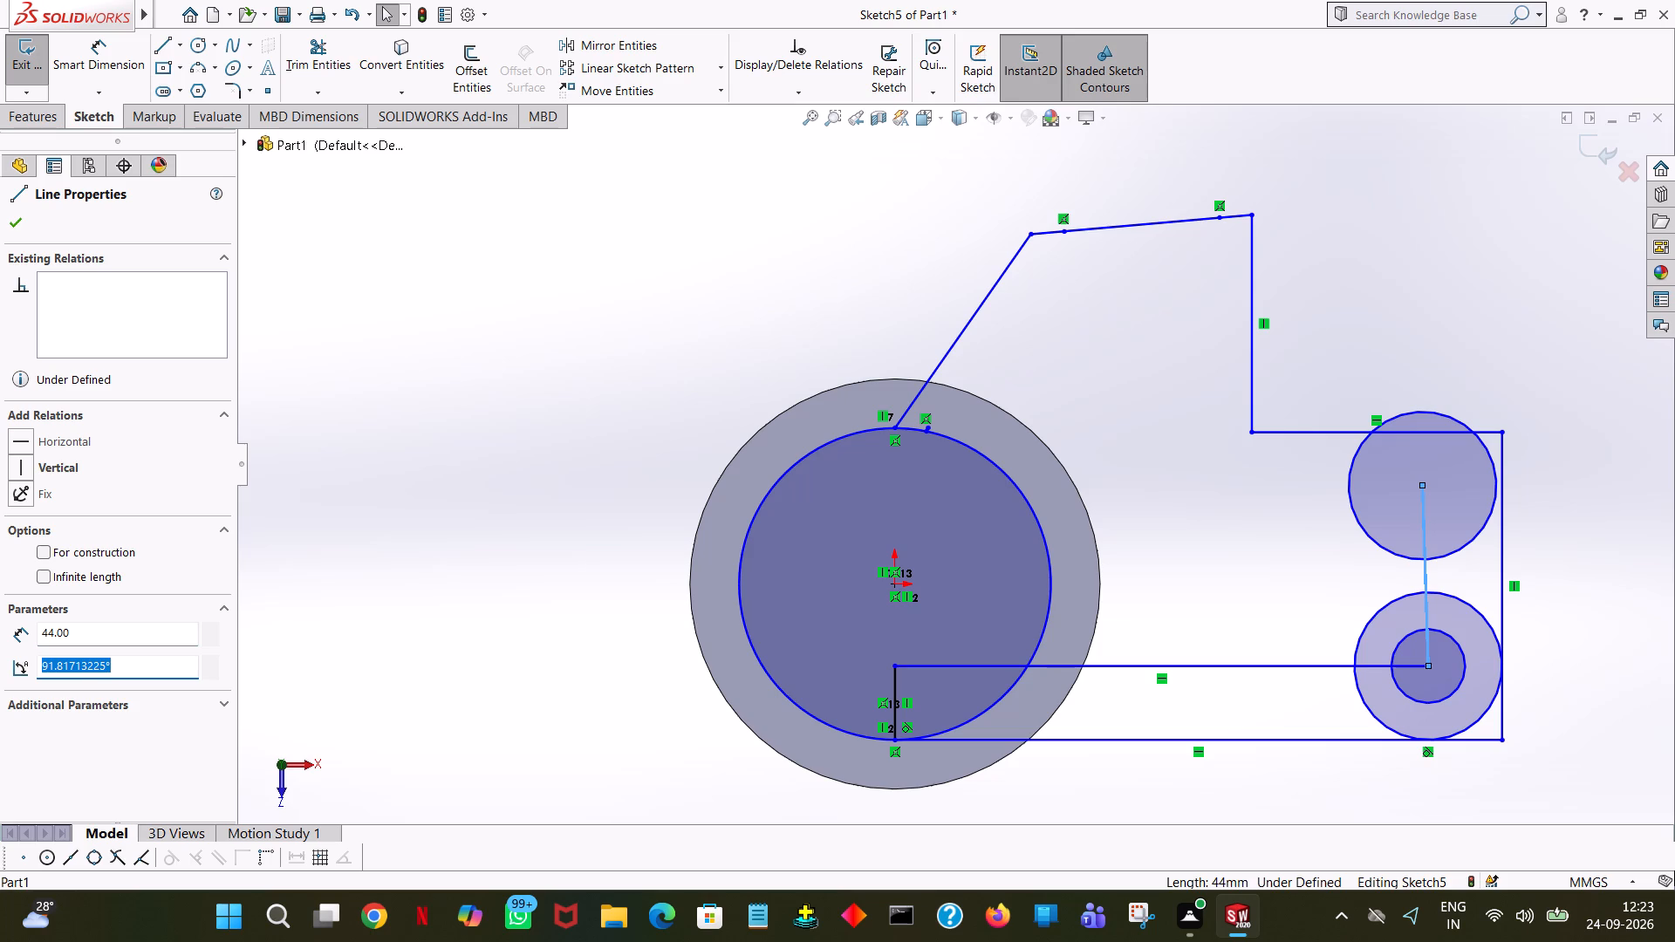
pyautogui.write('90')
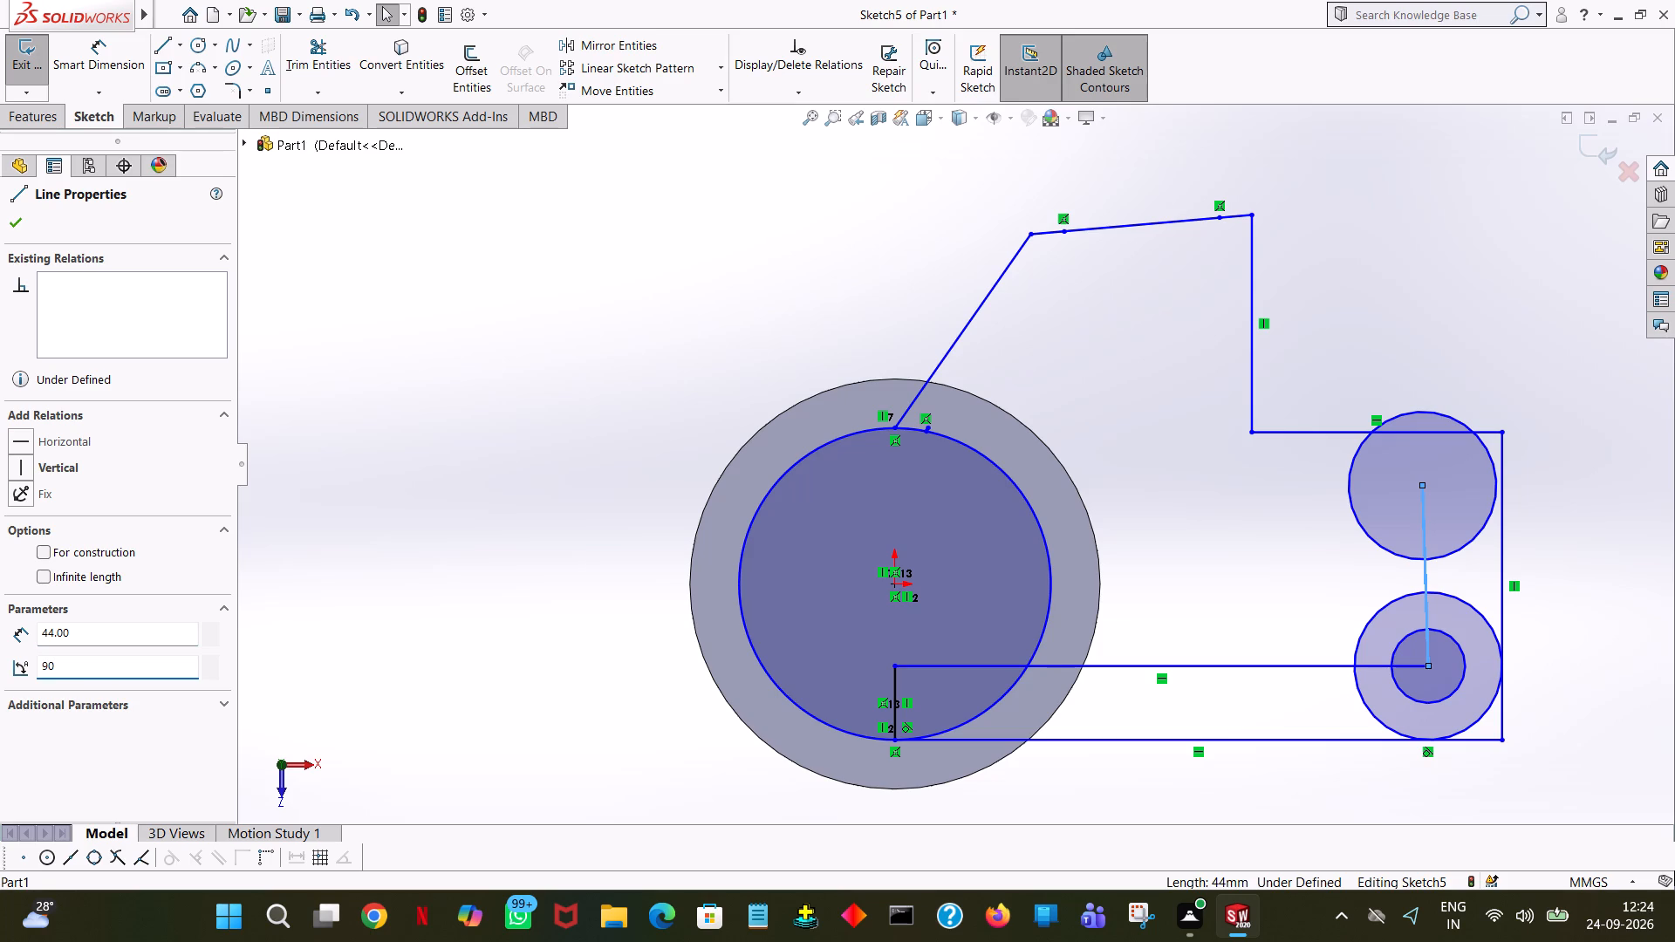
pyautogui.press('Return')
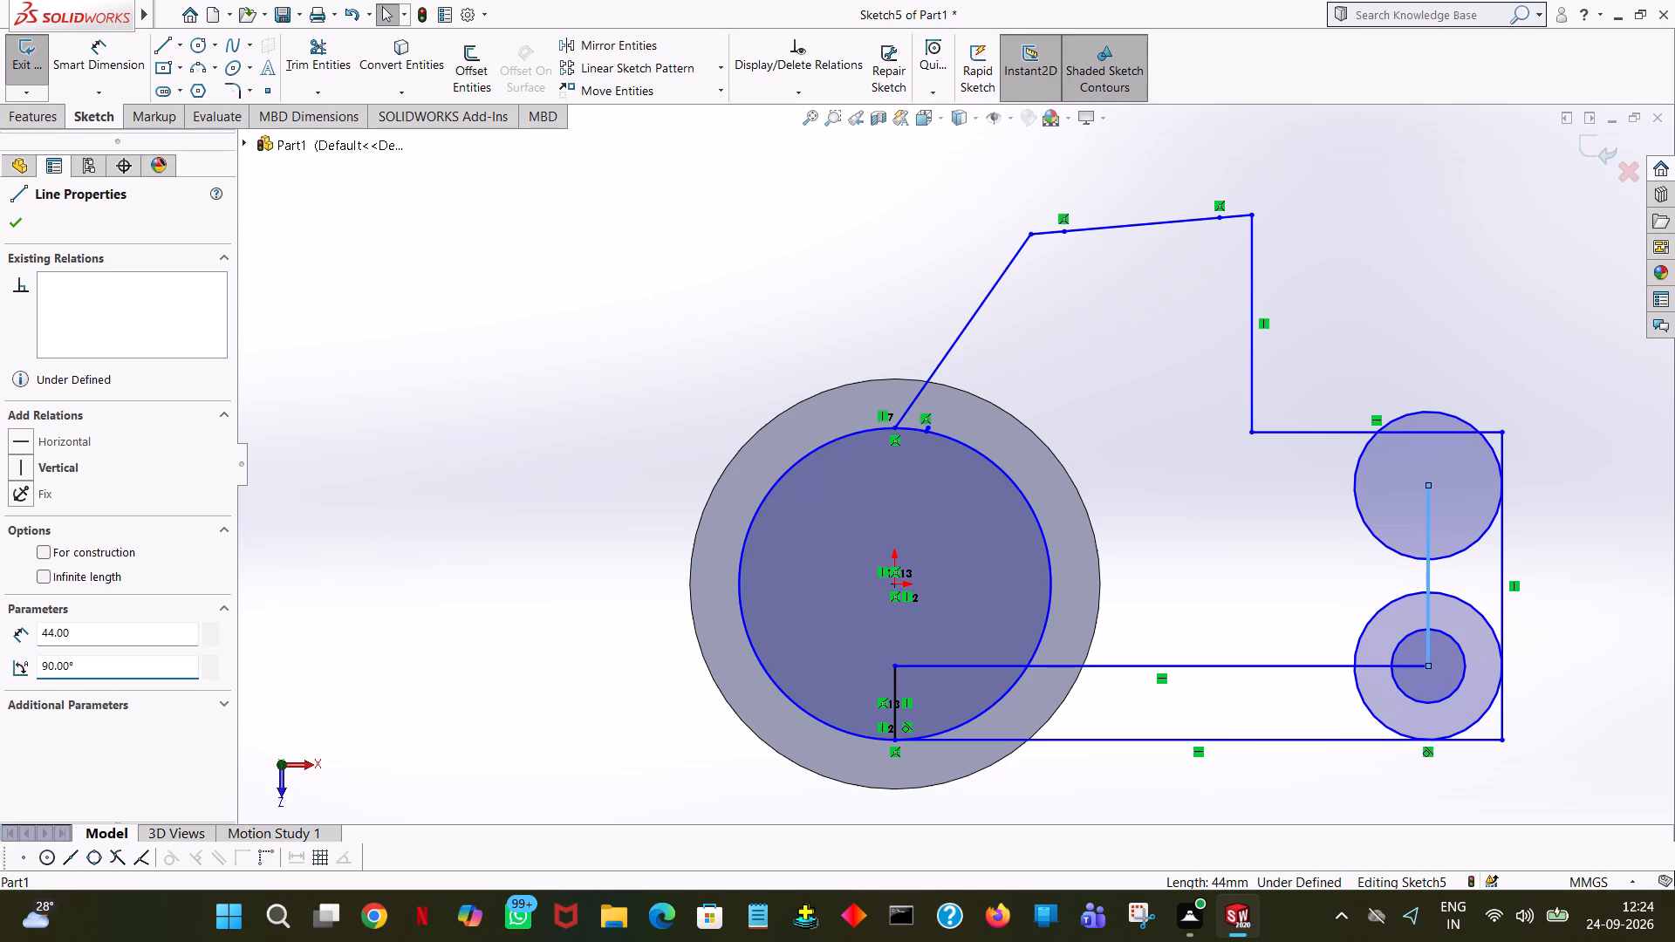
pyautogui.click(23, 228)
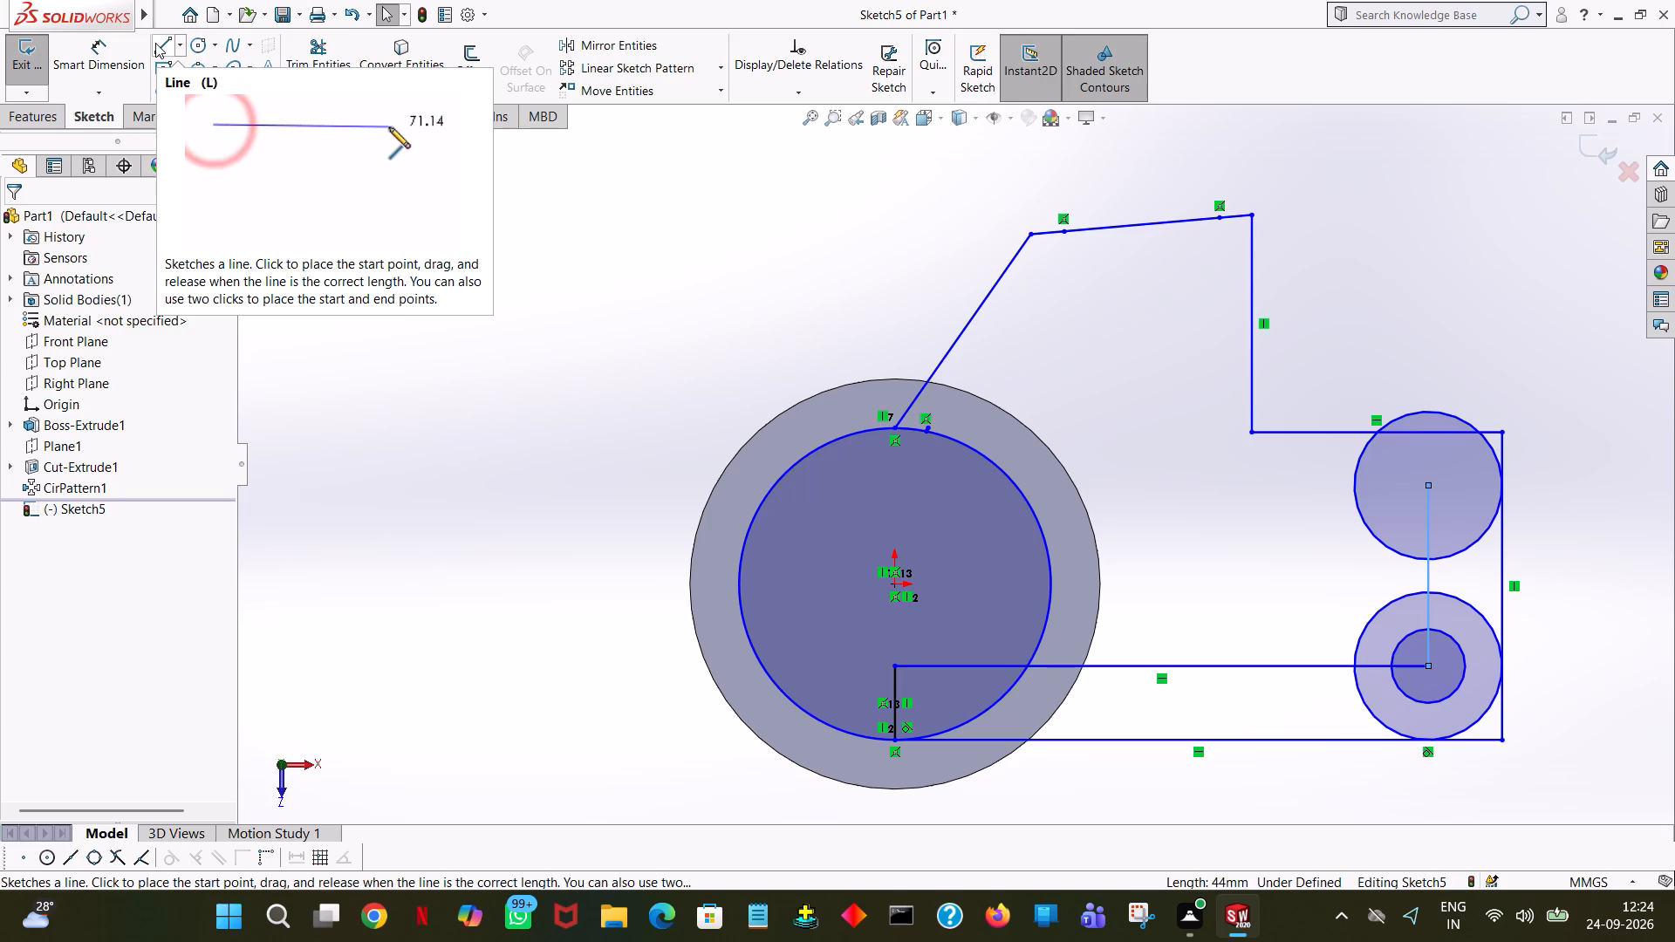
# Draw a concentric circle of 9 mm radius inside the upper 18 mm radius circle.
pyautogui.click(202, 43)
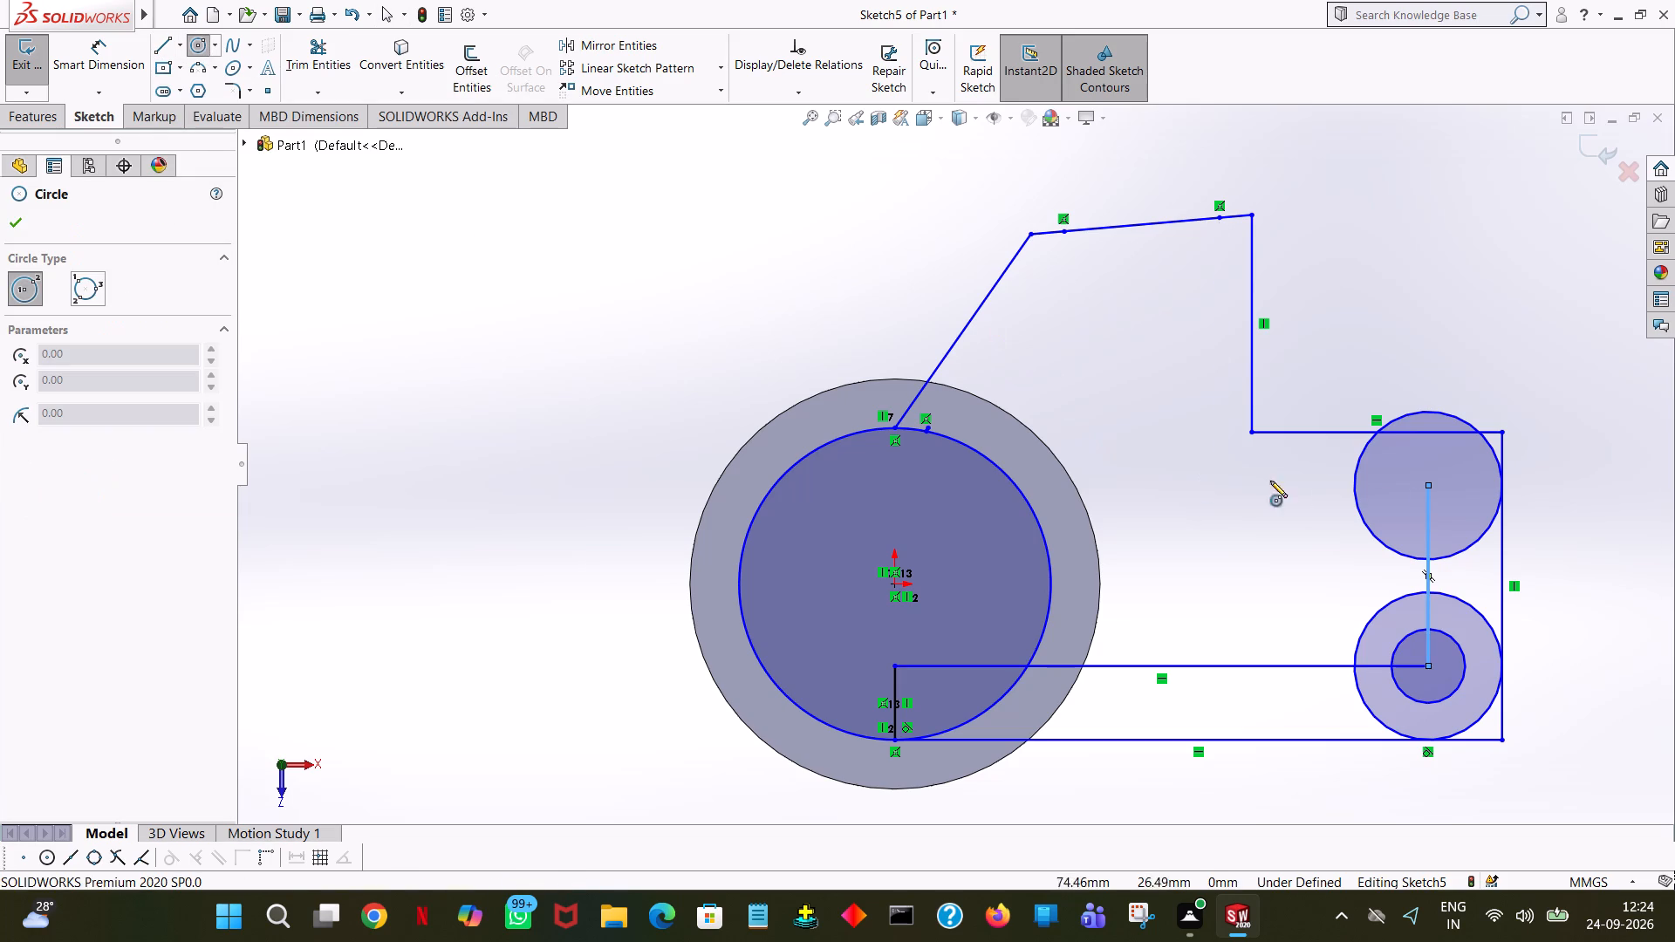
pyautogui.click(1429, 487)
pyautogui.click(1446, 470)
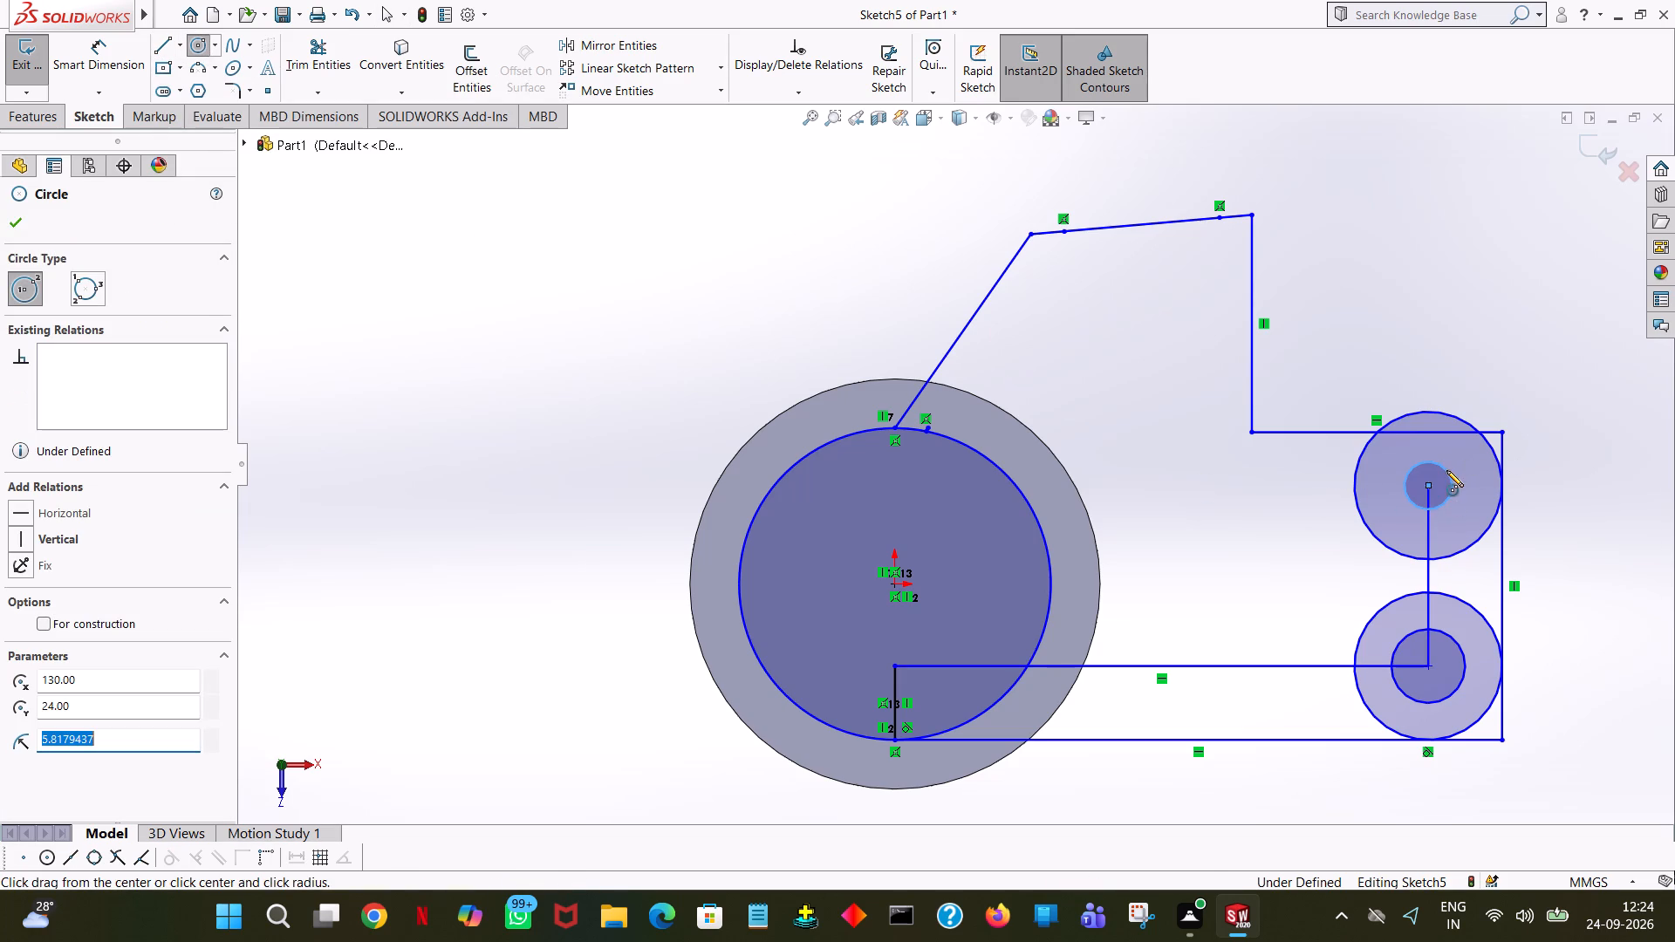
pyautogui.press('9')
pyautogui.press('Return')
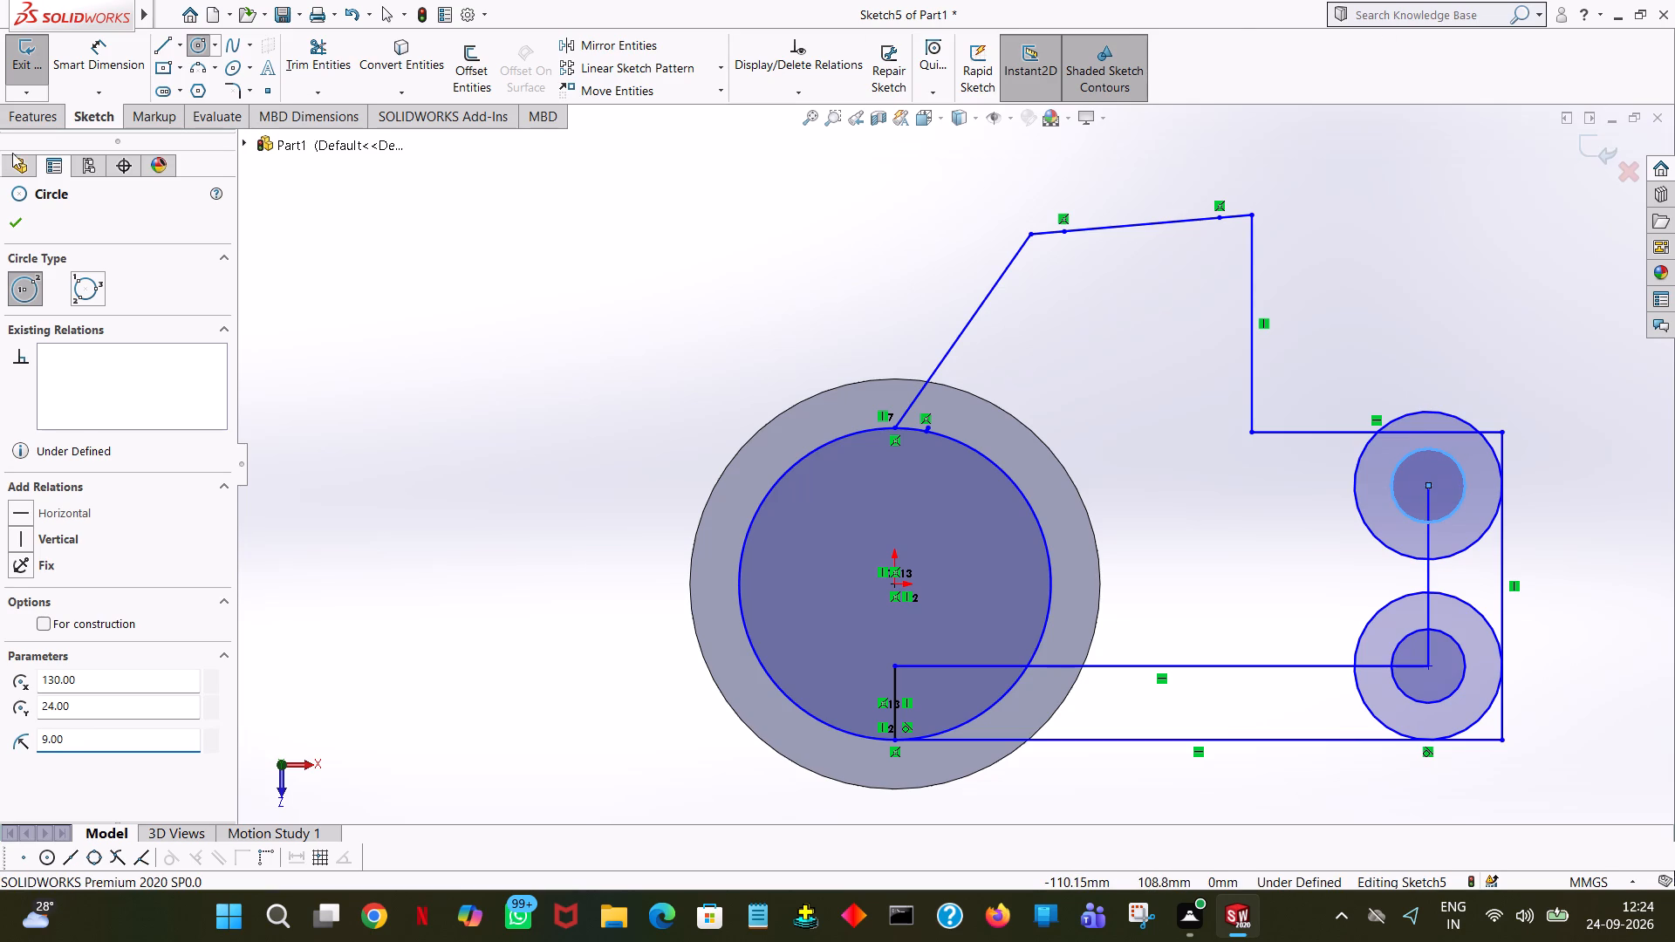
# Add an 8 mm sketch fillet at the inner corner between the arm's vertical edge and its upper horizontal edge.
pyautogui.click(13, 229)
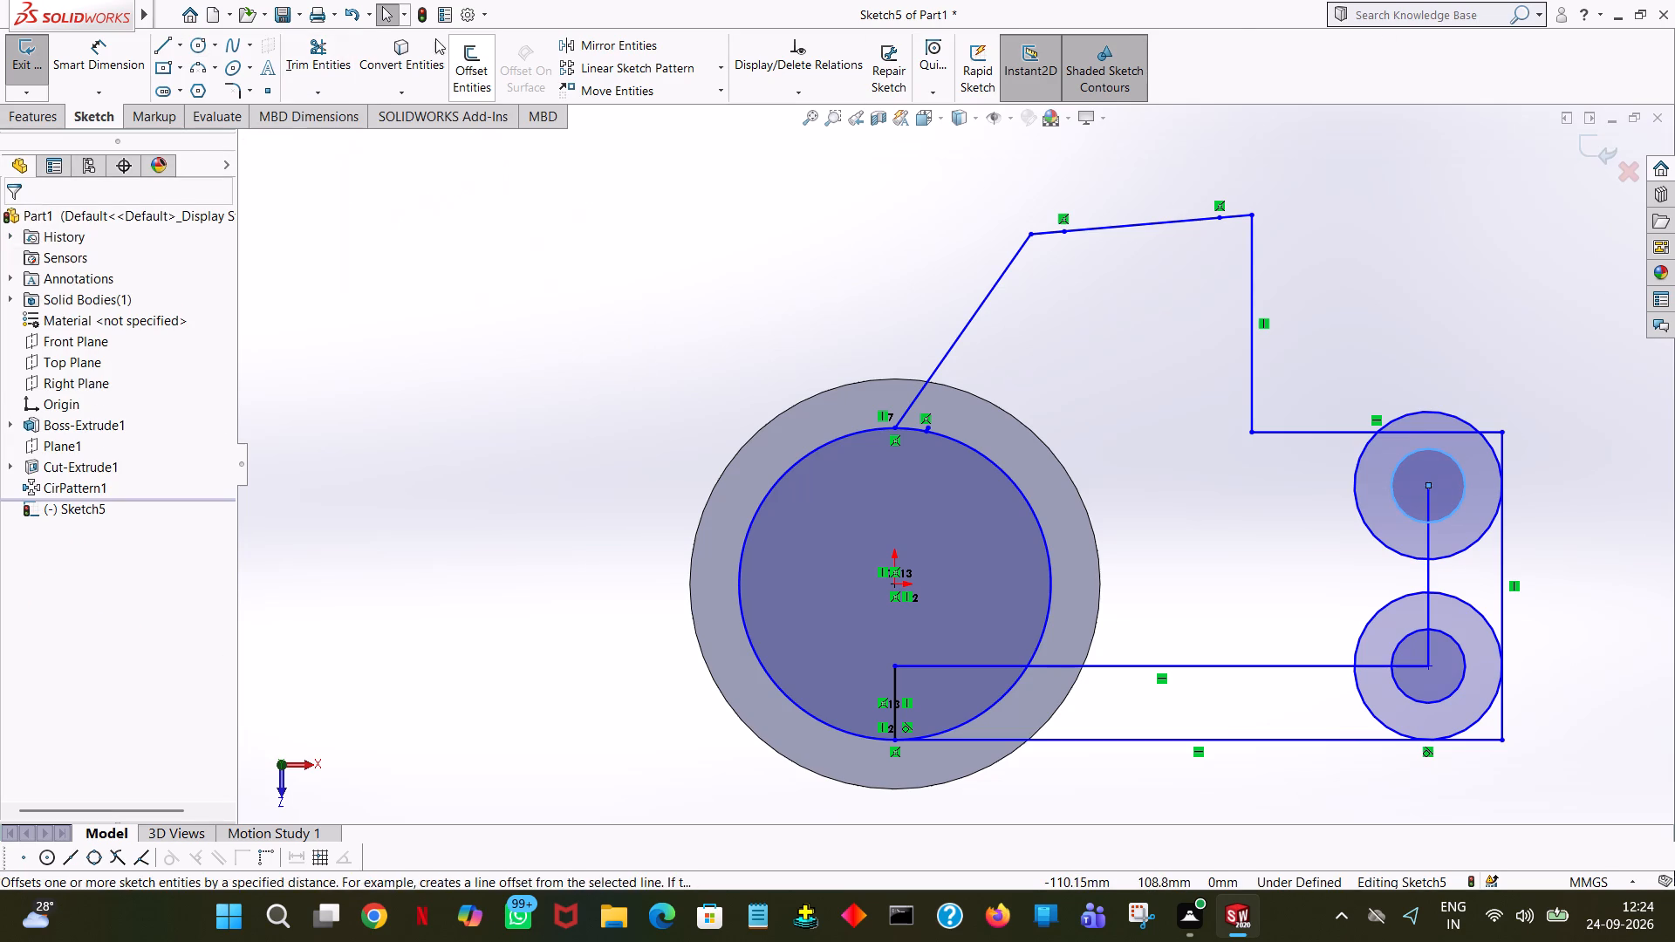
pyautogui.click(313, 40)
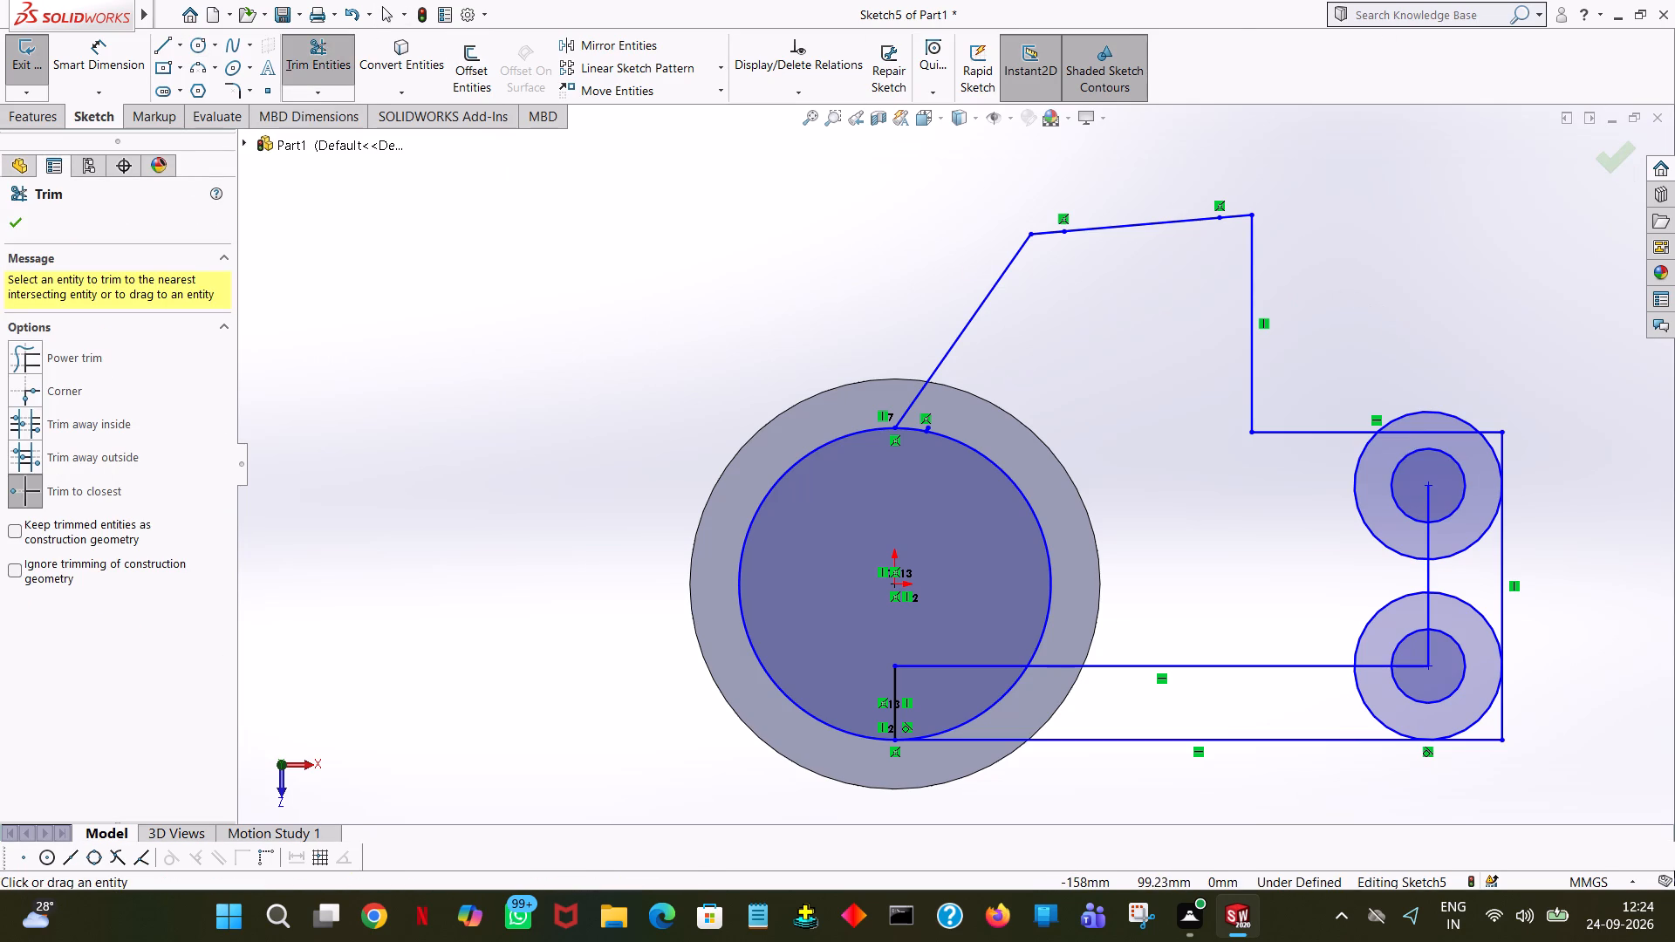
pyautogui.click(10, 216)
pyautogui.click(242, 88)
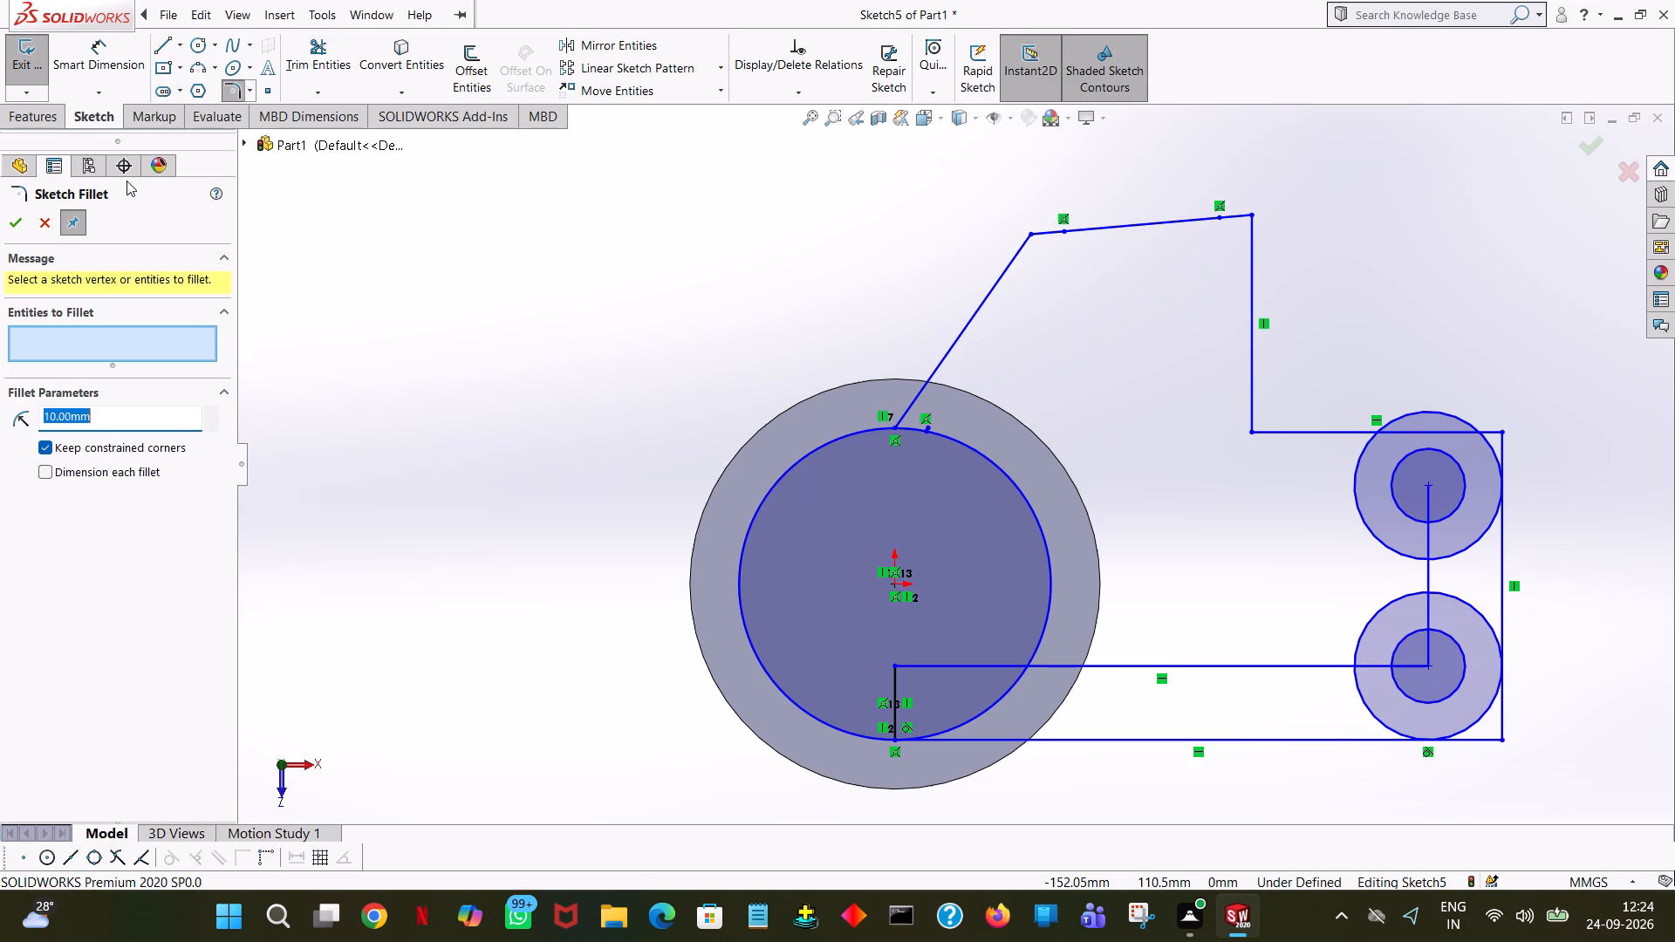
pyautogui.press('8')
pyautogui.press('Return')
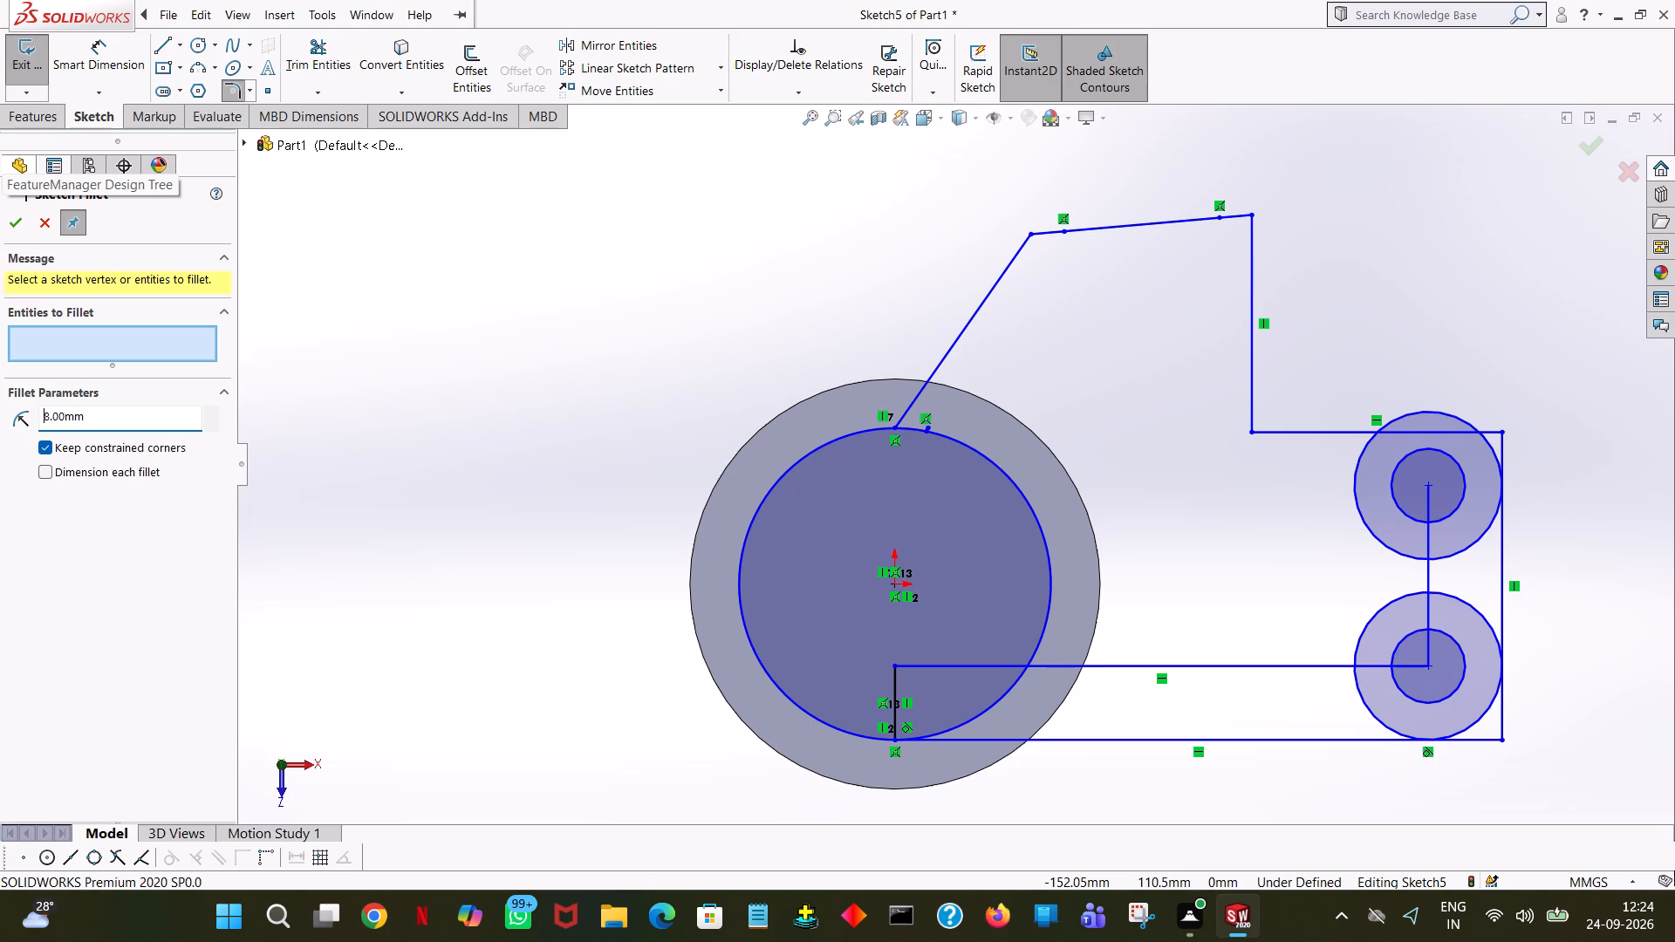
pyautogui.click(1250, 431)
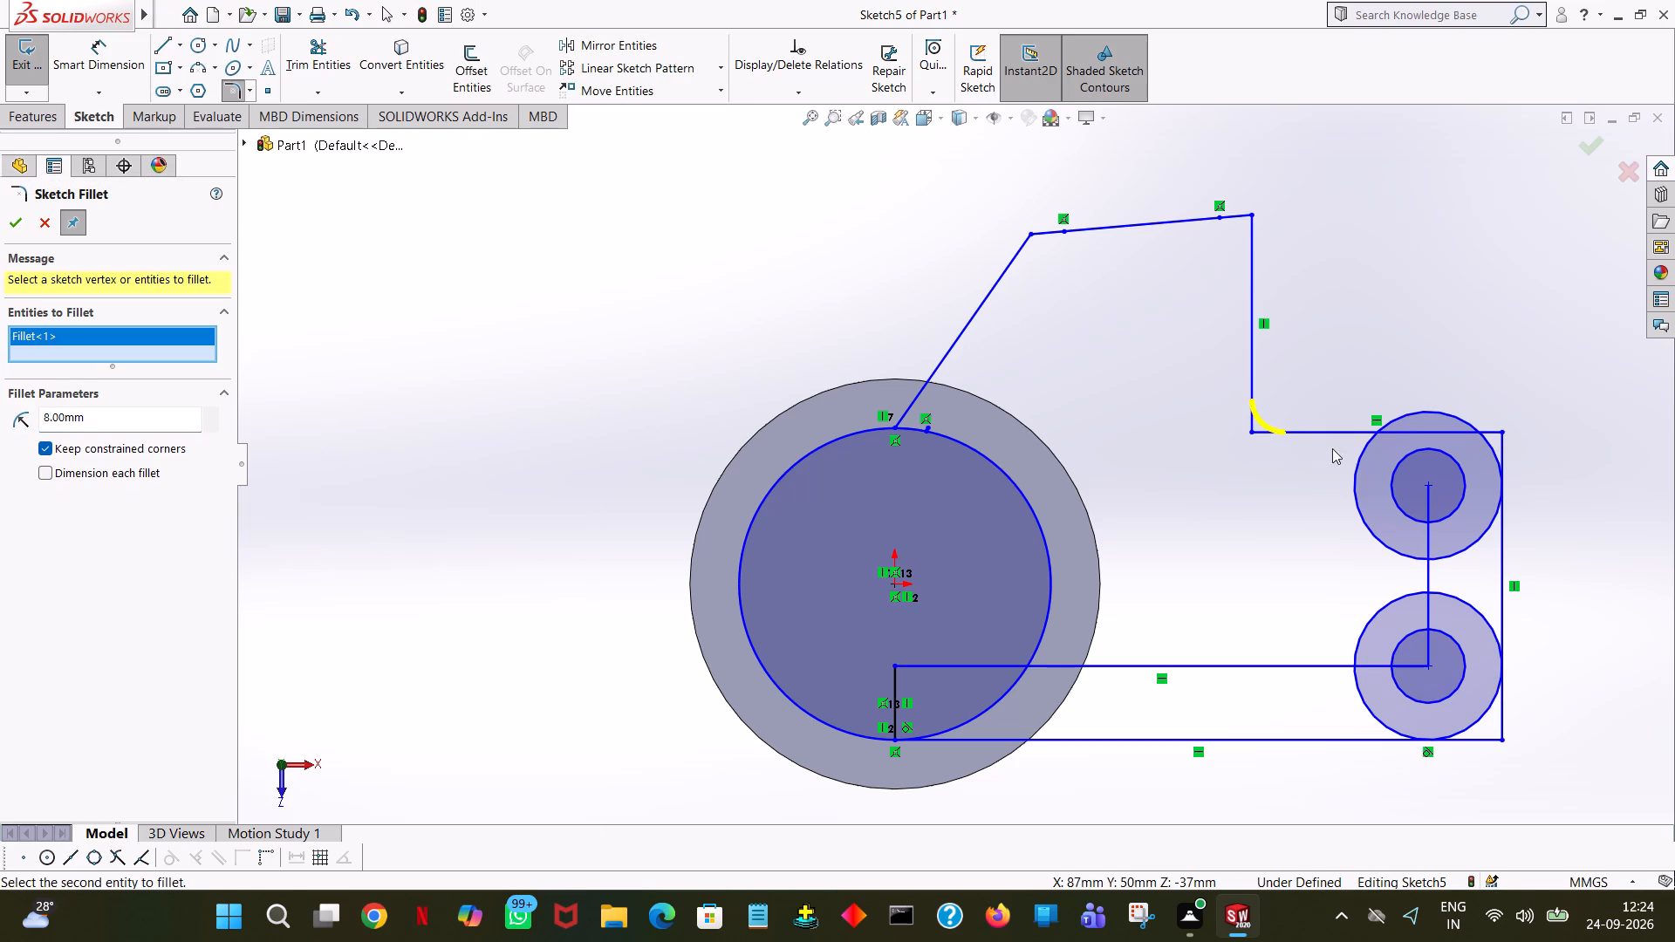
pyautogui.click(1375, 431)
pyautogui.click(1378, 428)
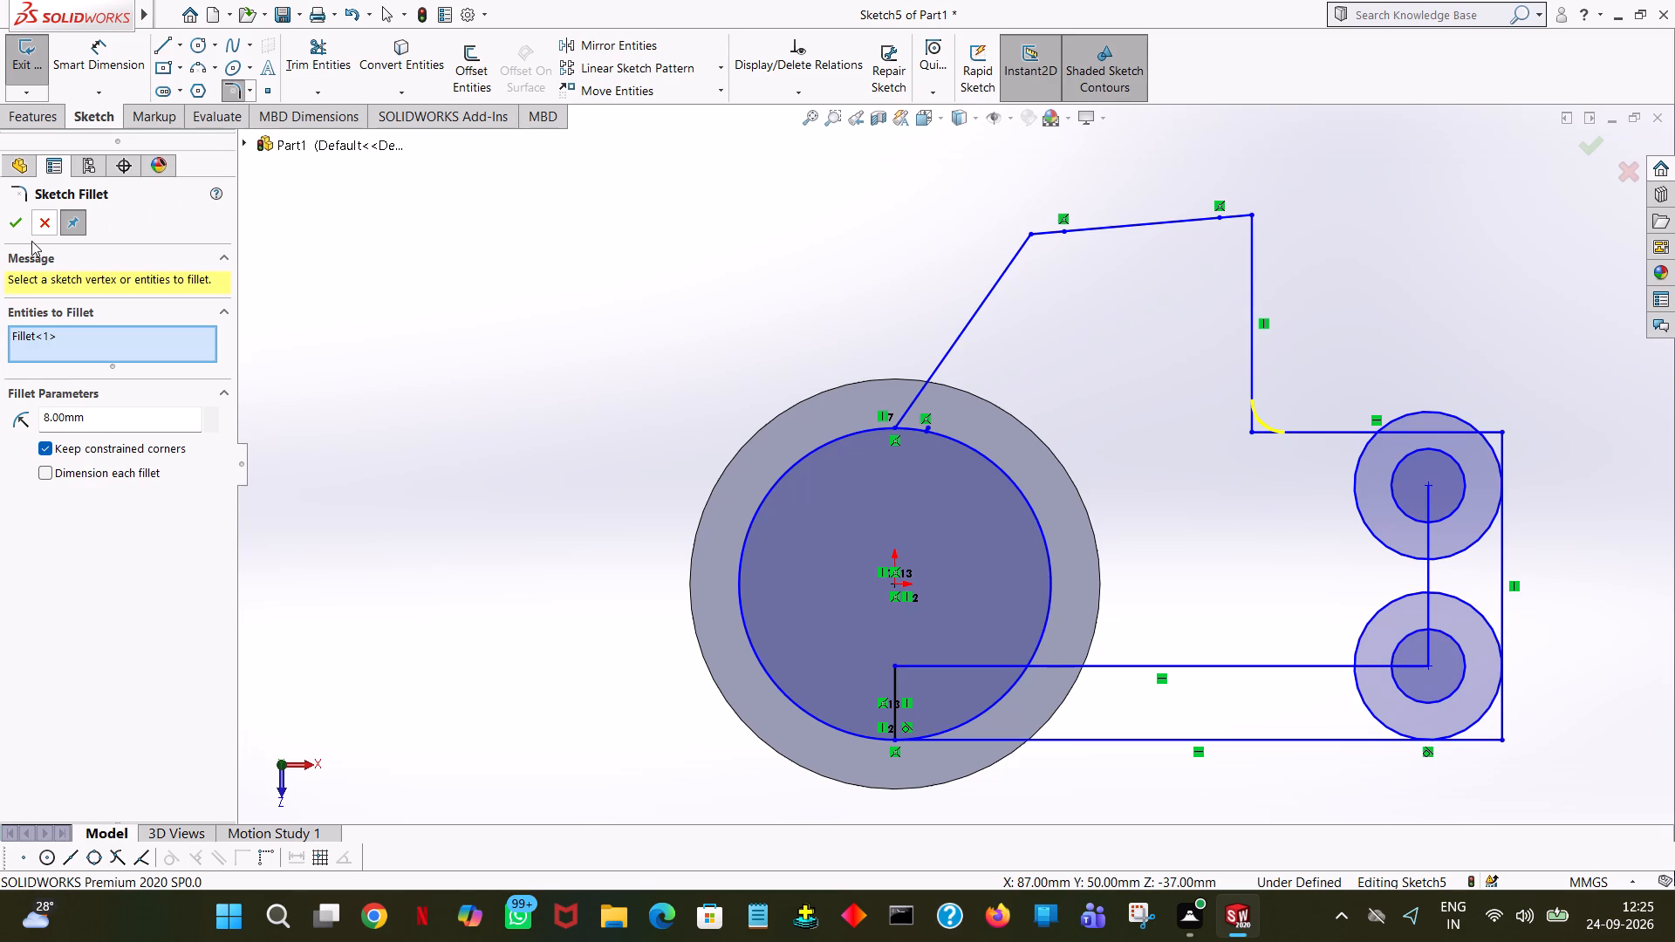
pyautogui.click(15, 223)
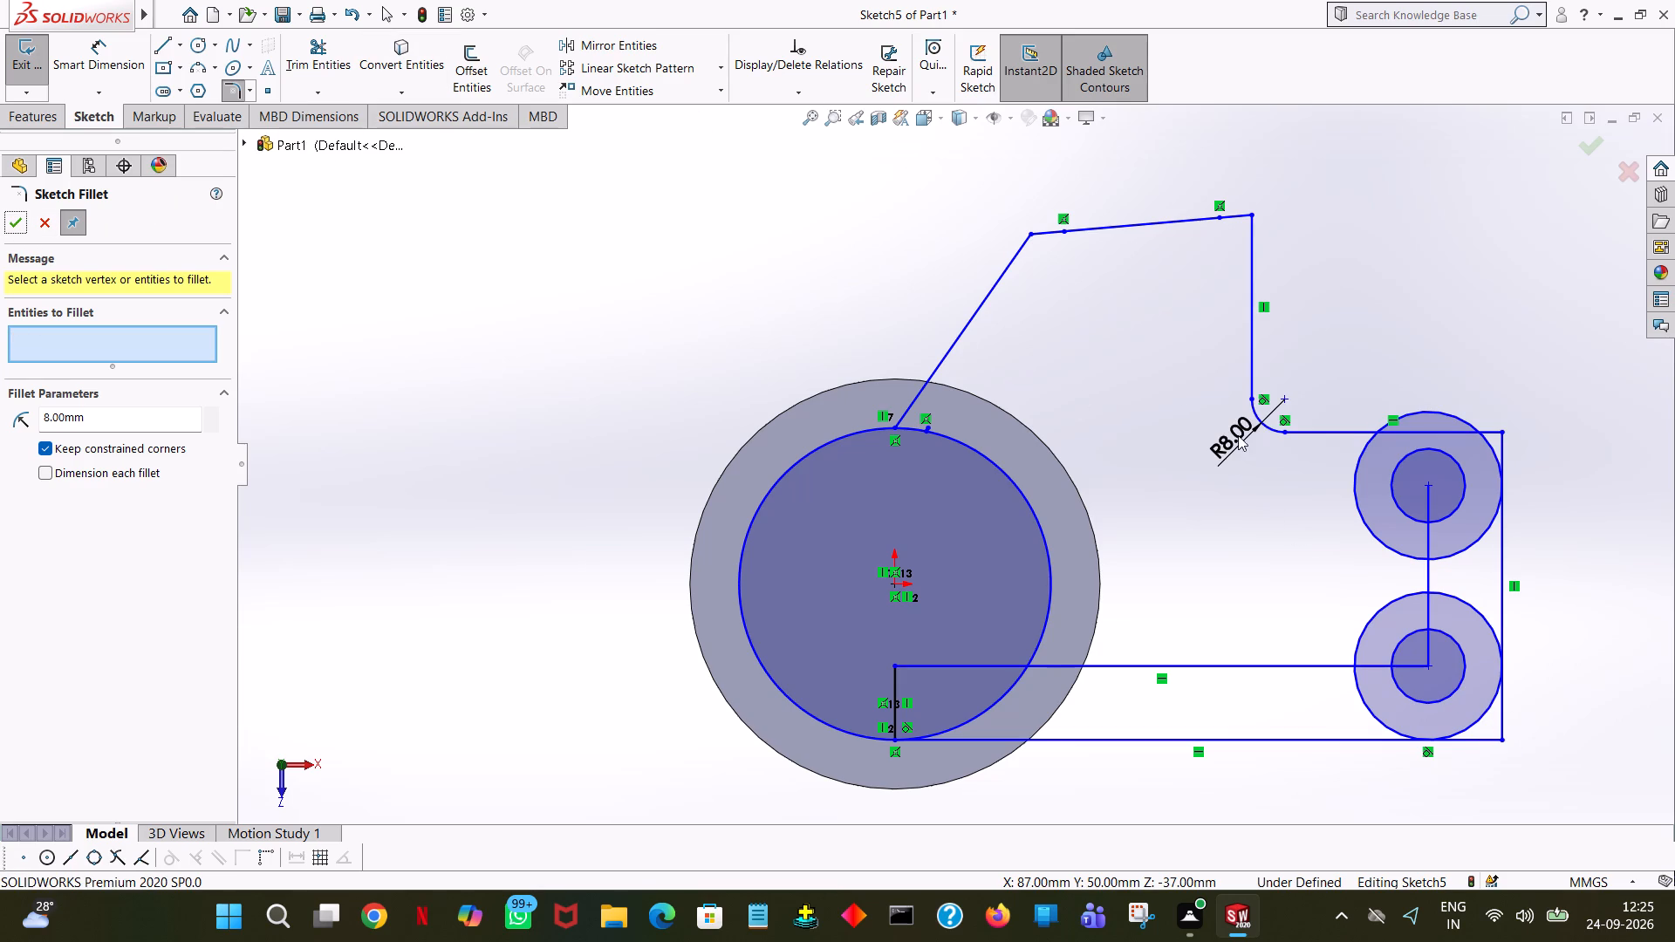
# Close the Sketch Fillet command and move the R8 dimension up and away from the arm profile into clear space.
pyautogui.moveTo(1237, 435); pyautogui.dragTo(1359, 329)
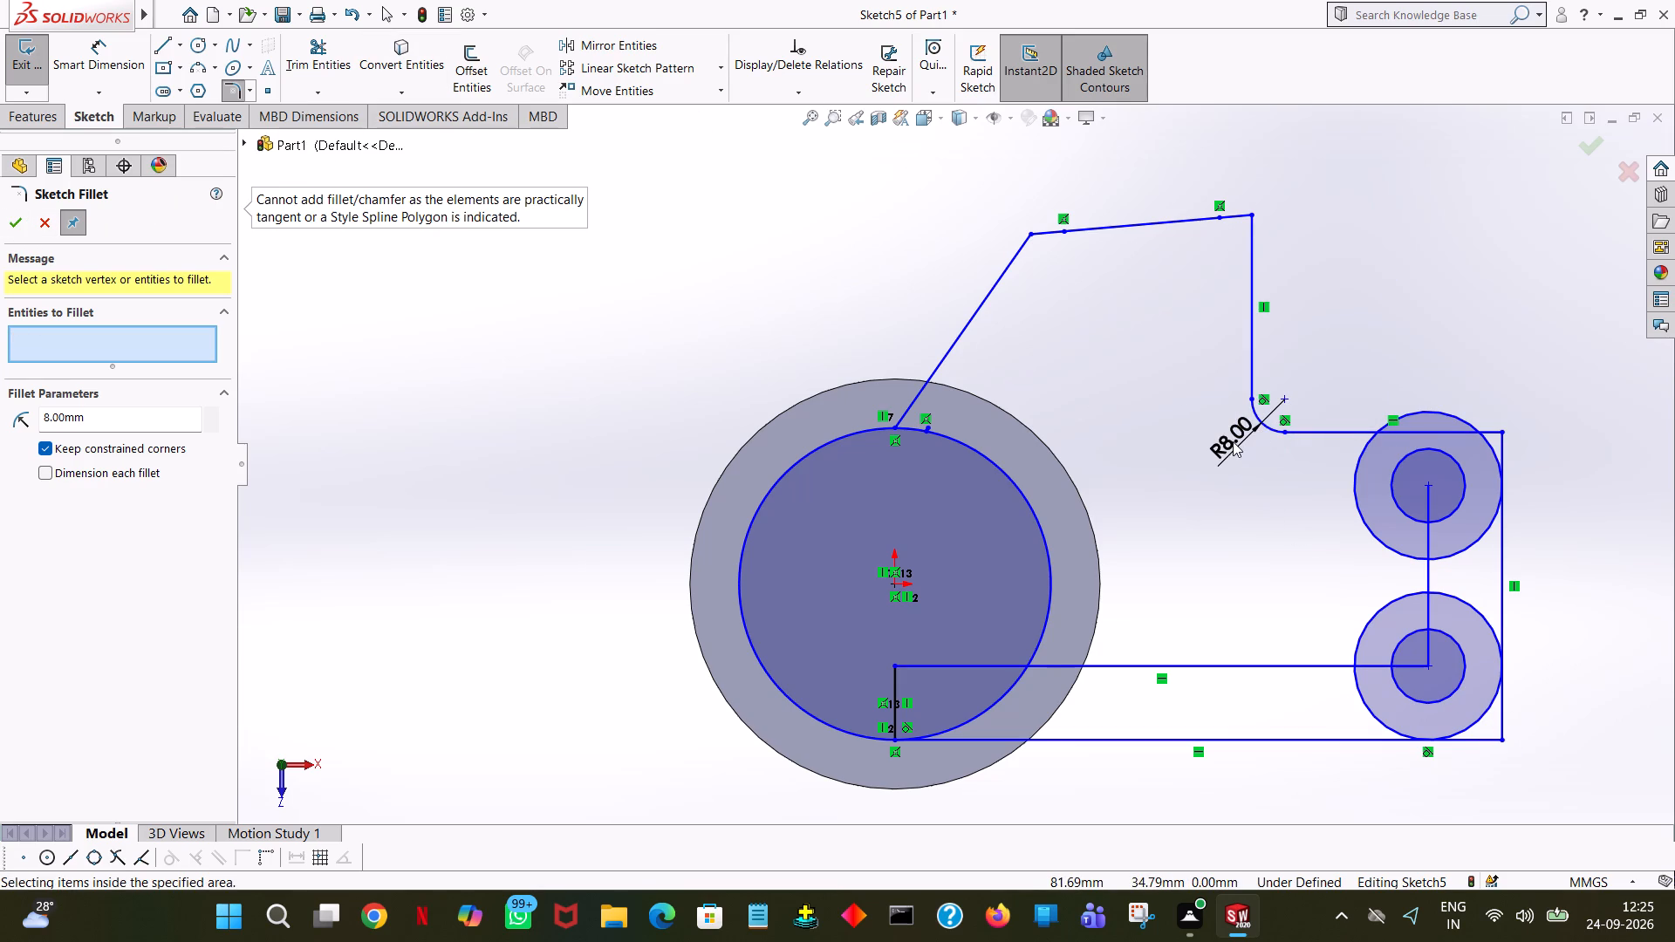
pyautogui.moveTo(1231, 440); pyautogui.dragTo(1370, 403)
pyautogui.click(1258, 461)
pyautogui.click(1229, 429)
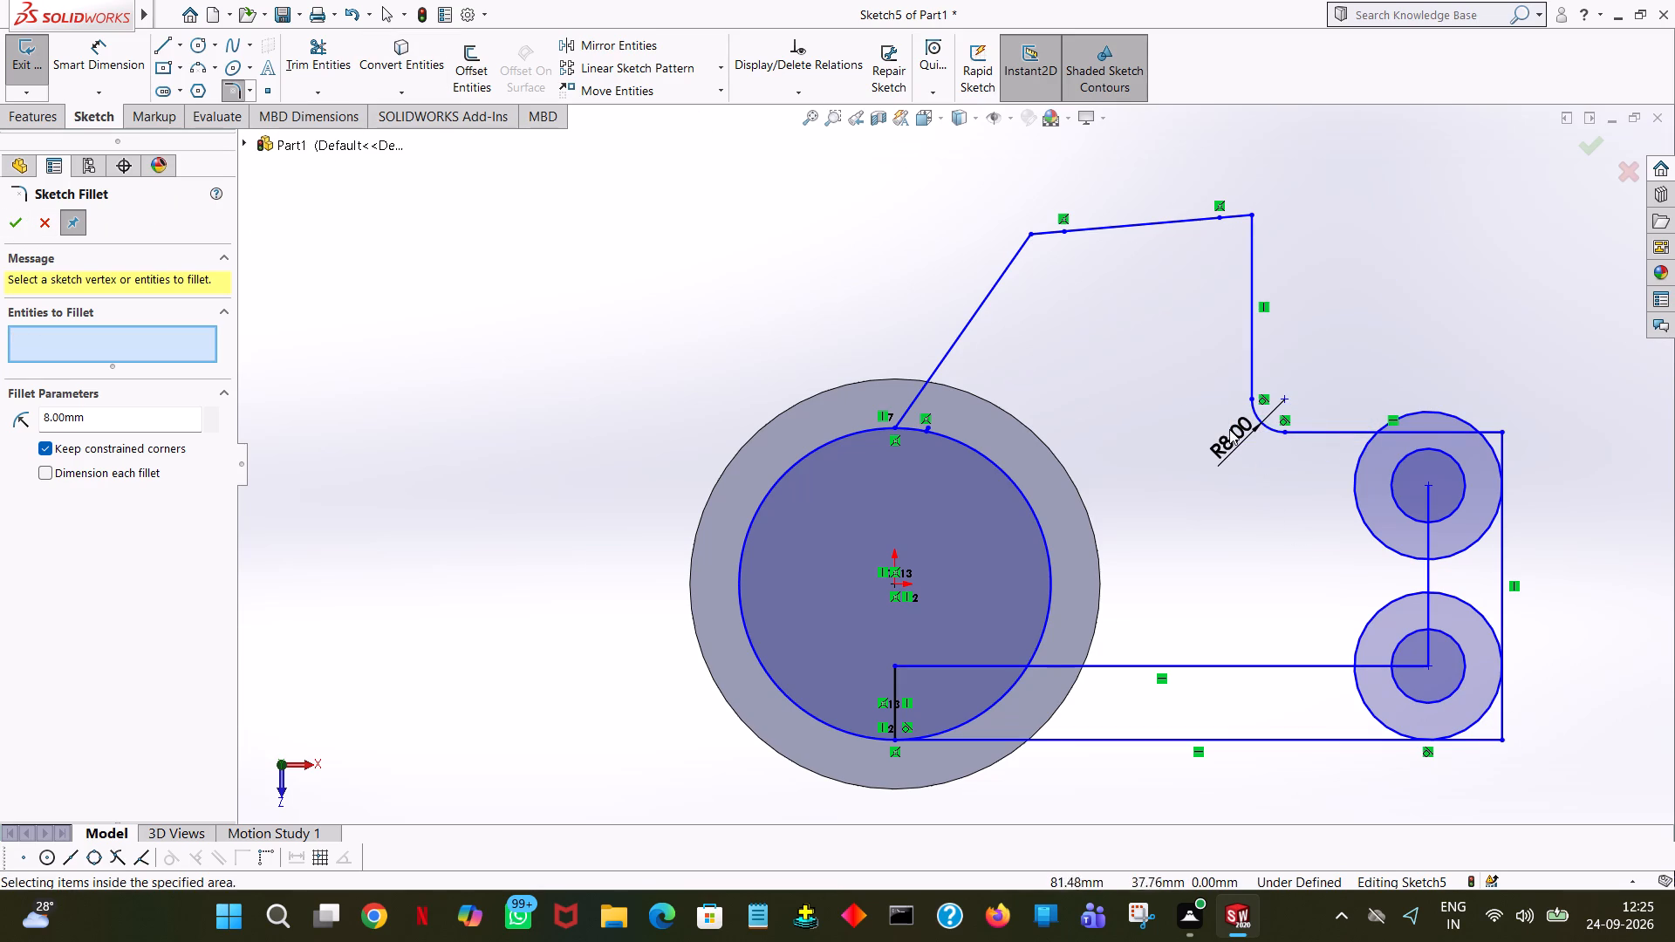
pyautogui.moveTo(1228, 434); pyautogui.dragTo(1253, 482)
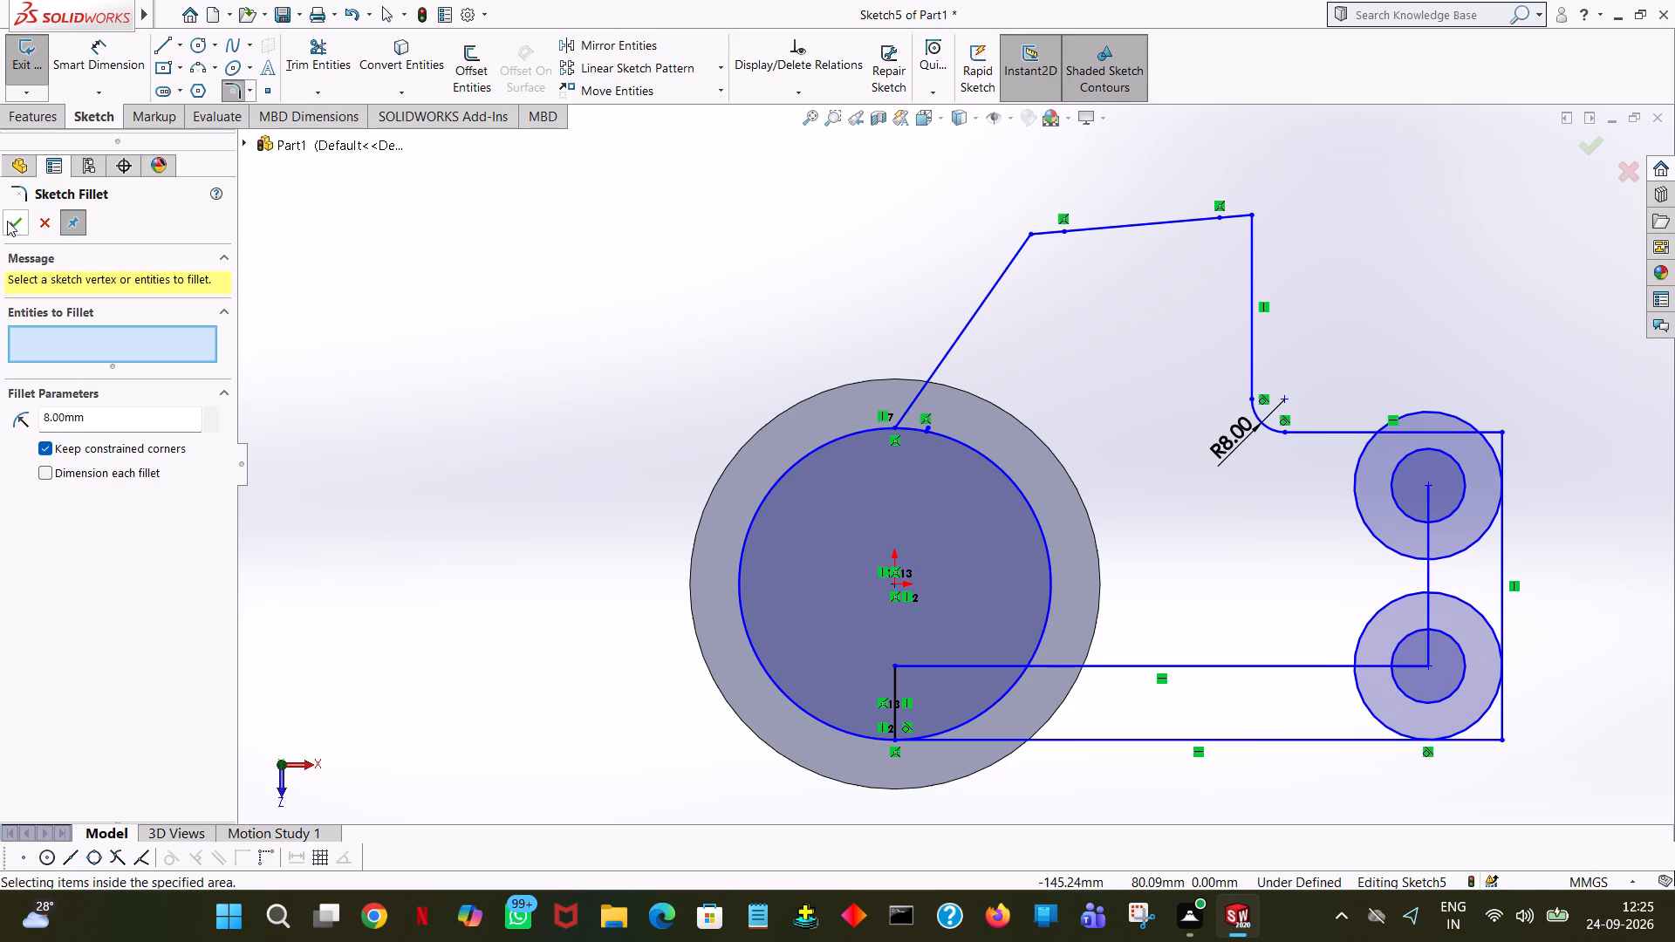
pyautogui.moveTo(2, 221); pyautogui.dragTo(21, 221)
pyautogui.click(19, 222)
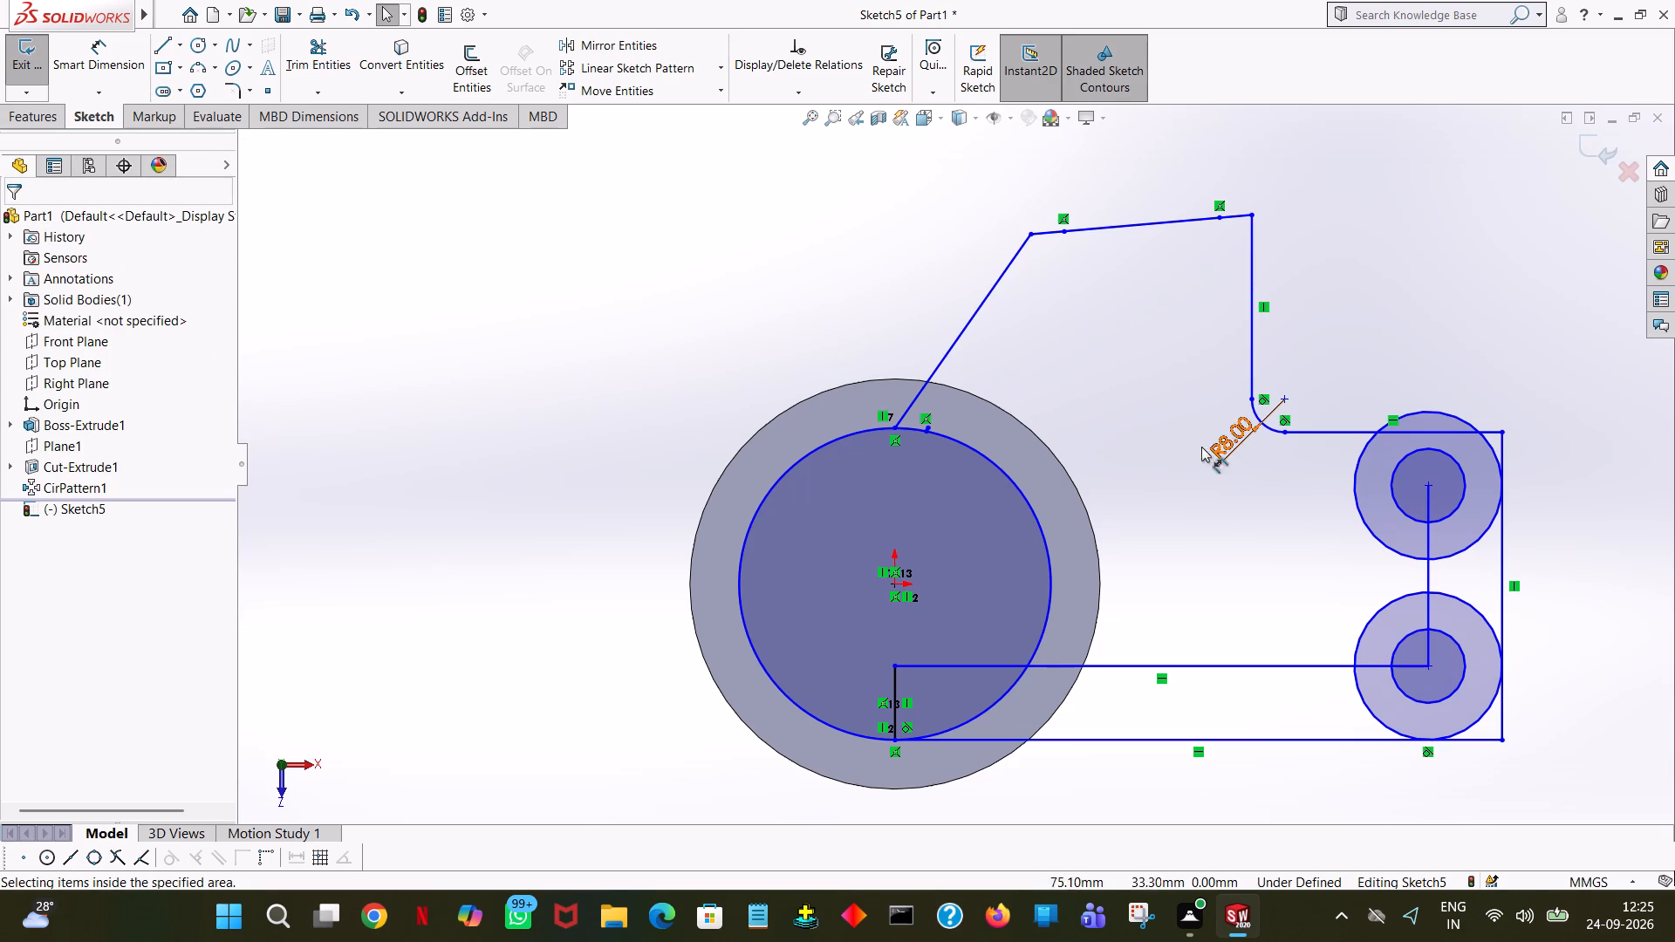
pyautogui.moveTo(1234, 440); pyautogui.dragTo(1485, 181)
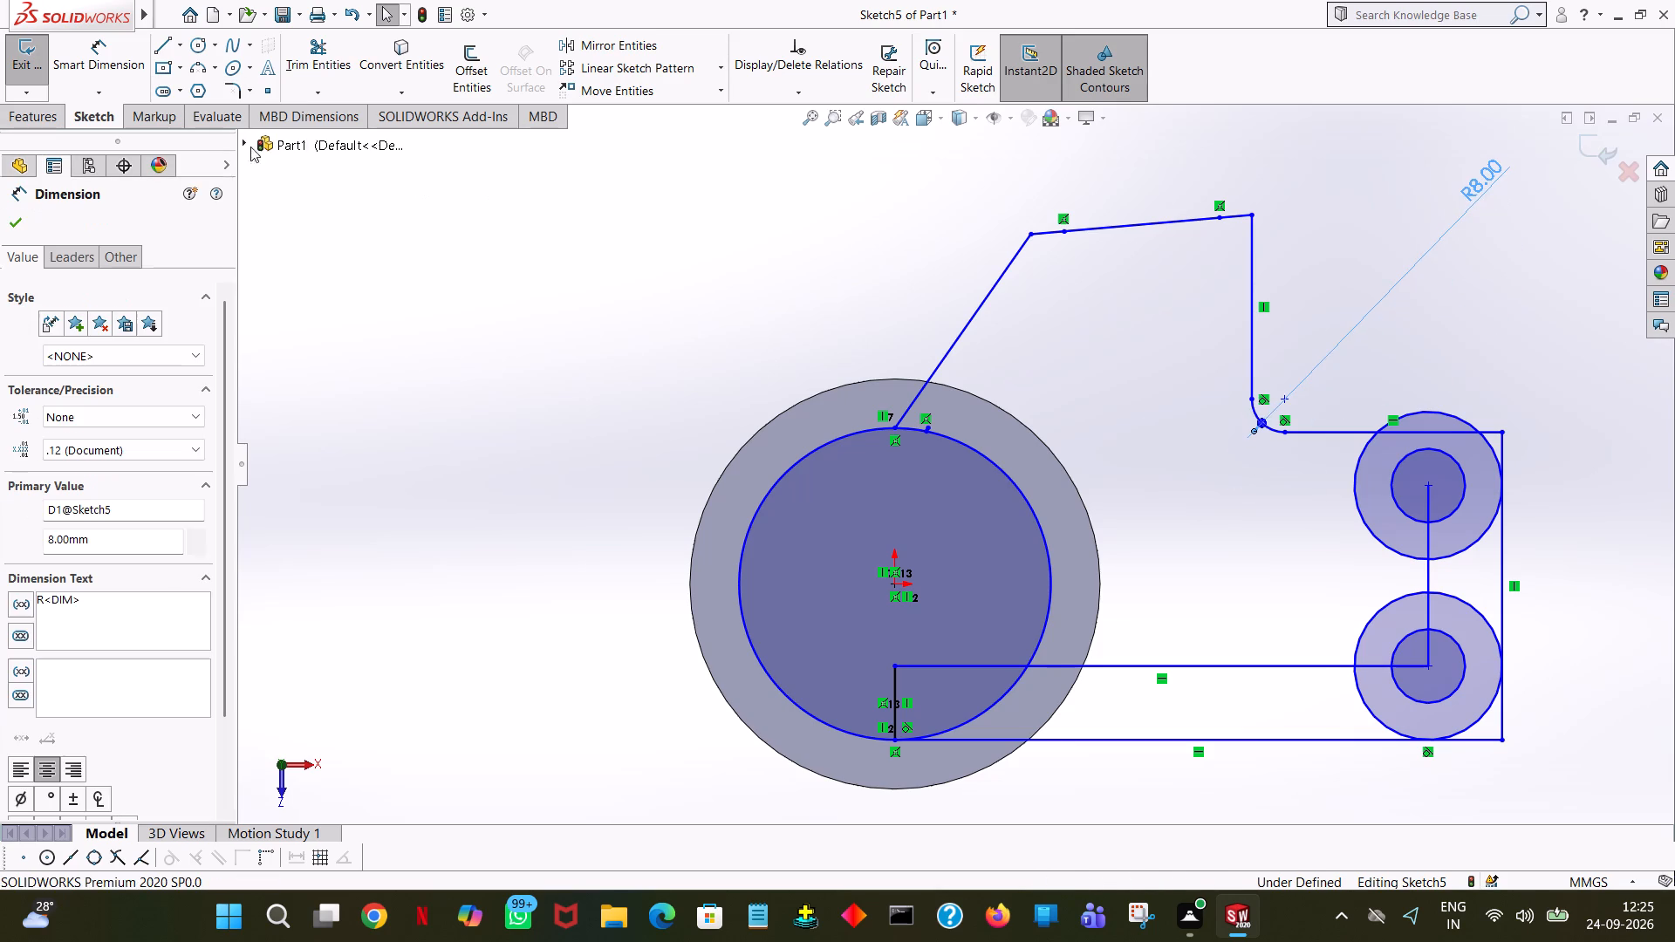
pyautogui.click(4, 219)
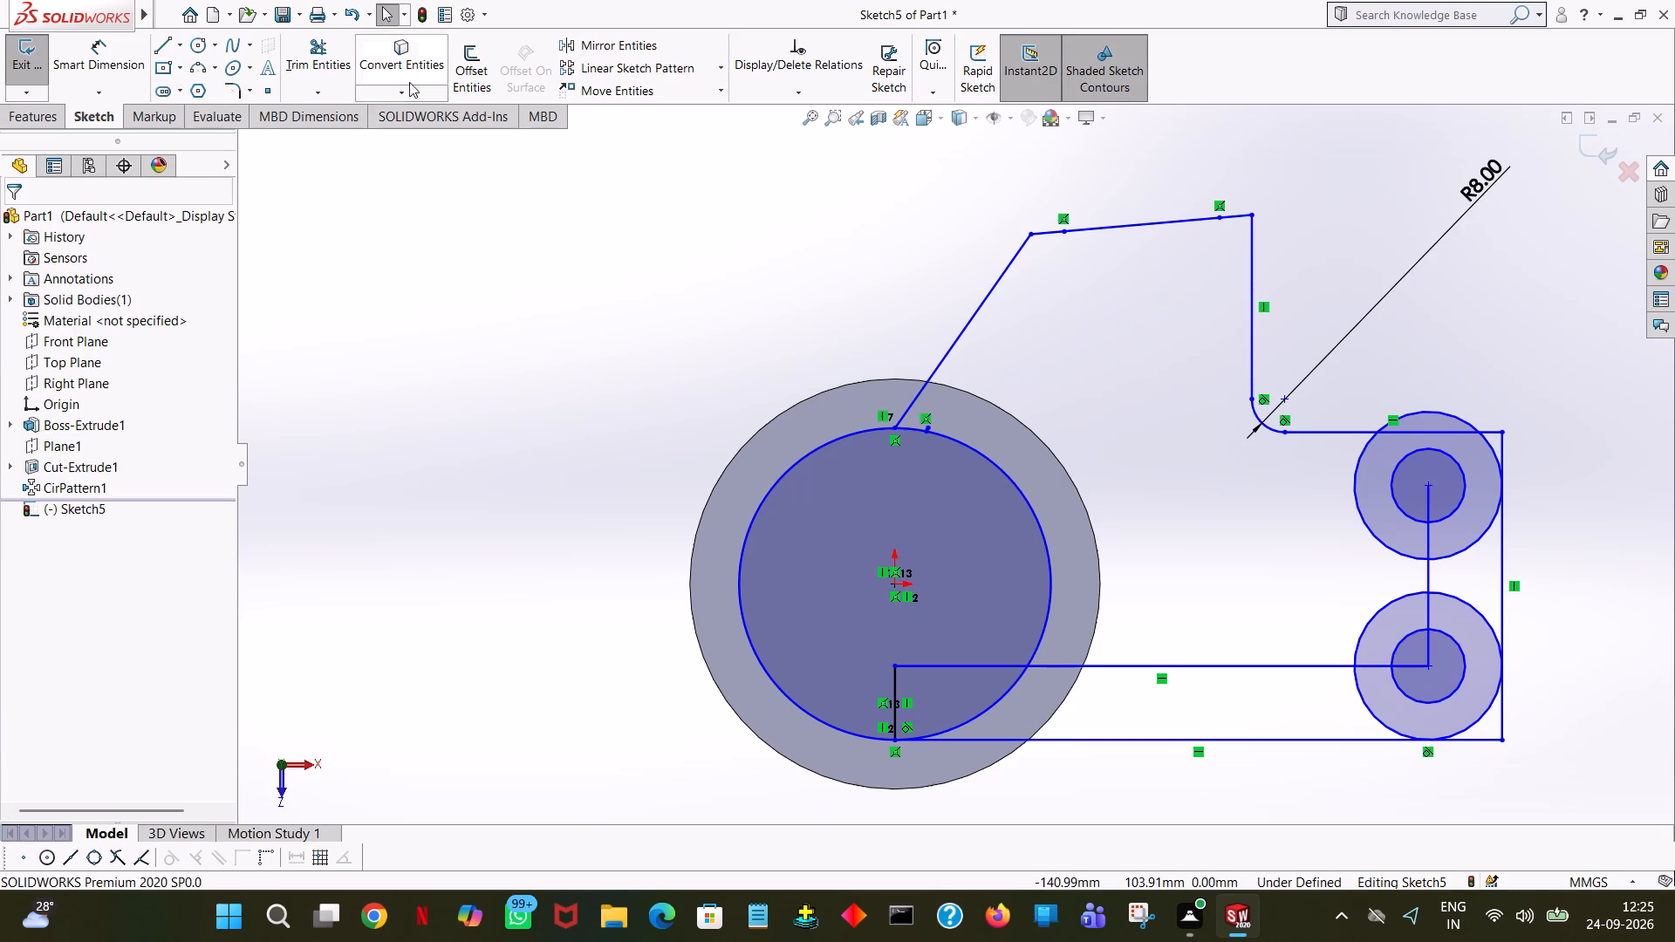
# Trim the upper 18 mm radius circle and the surplus corner lines, keeping only the outer arc joining the arm's edges.
pyautogui.click(305, 51)
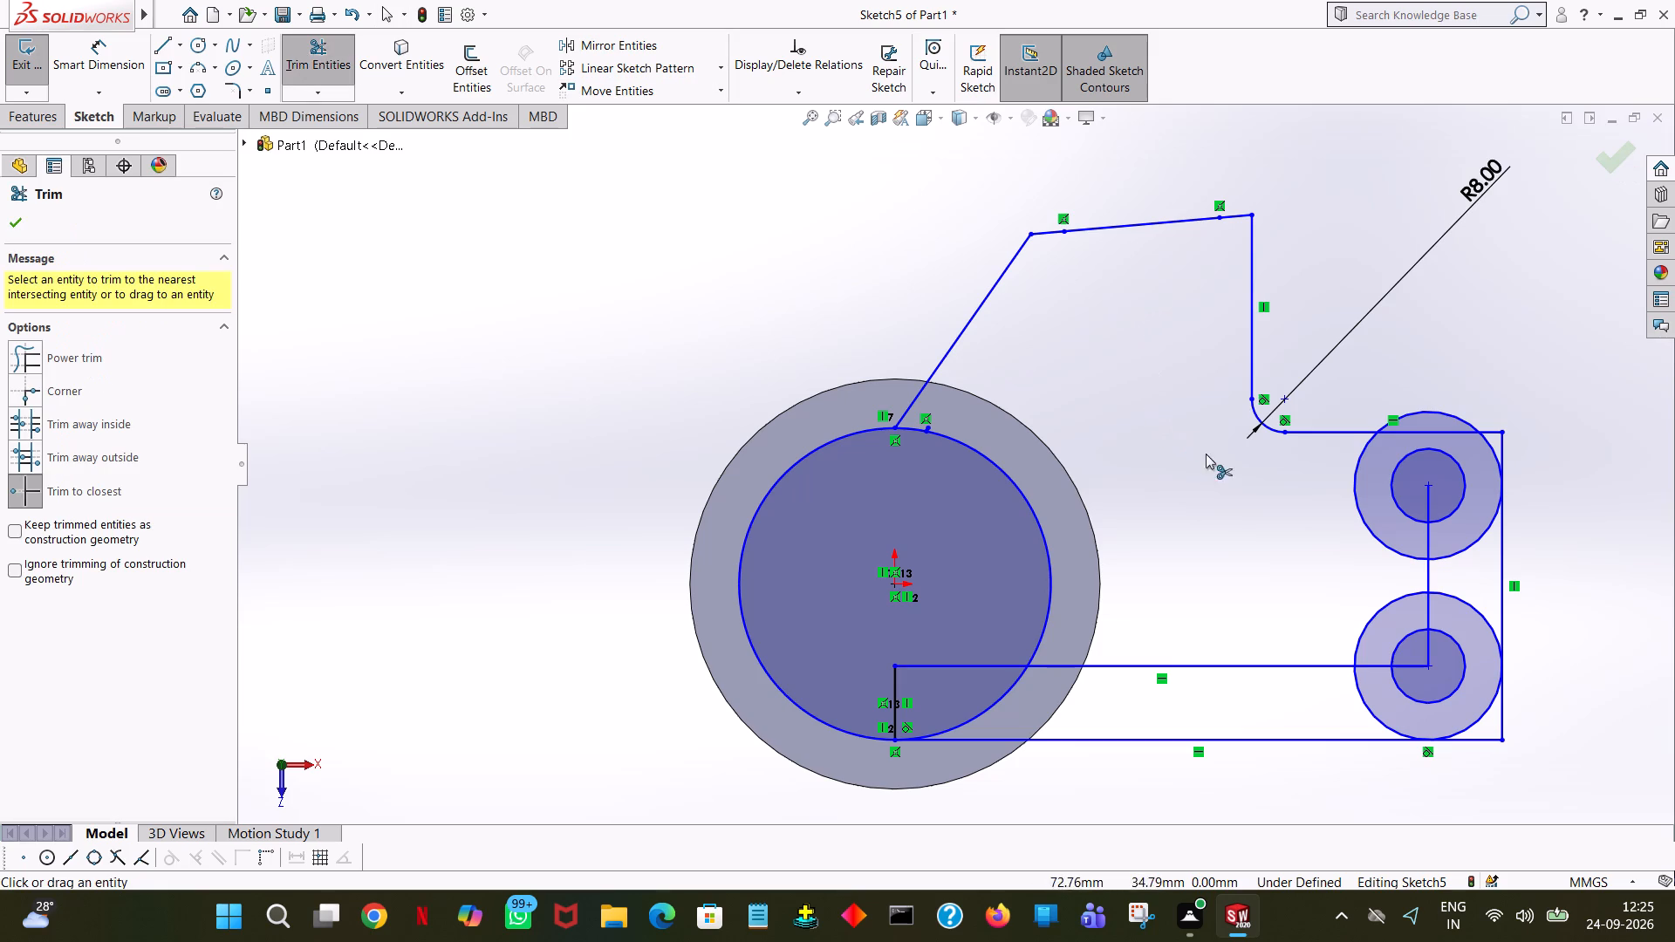
pyautogui.click(1498, 440)
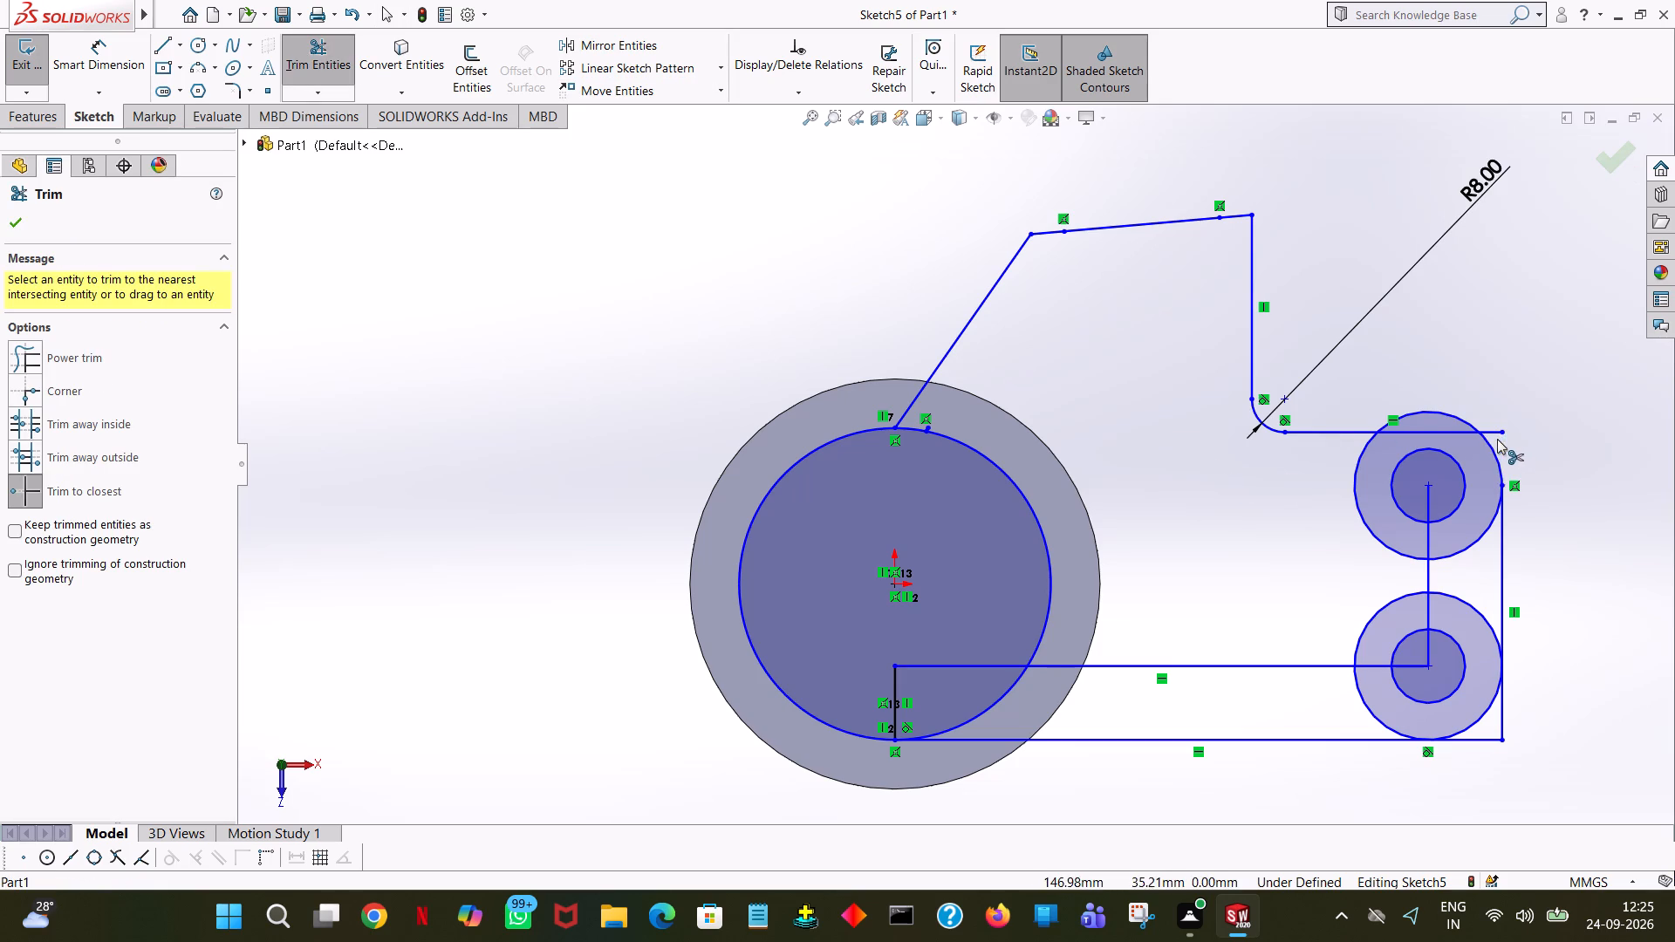
pyautogui.click(1497, 433)
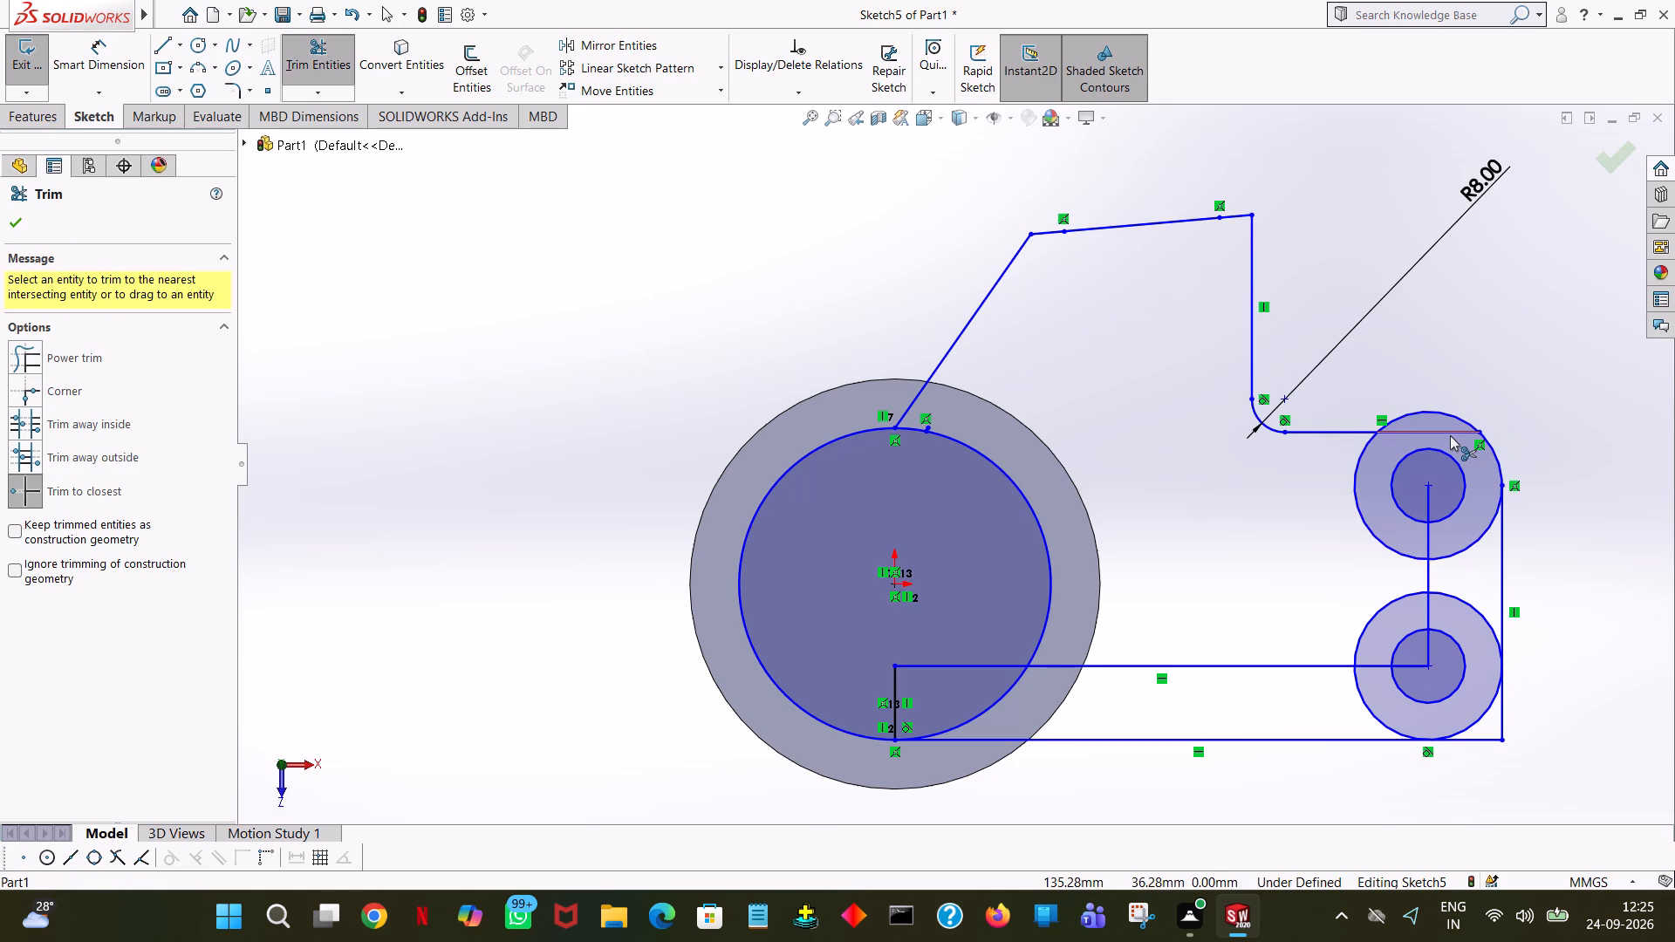
pyautogui.click(1450, 433)
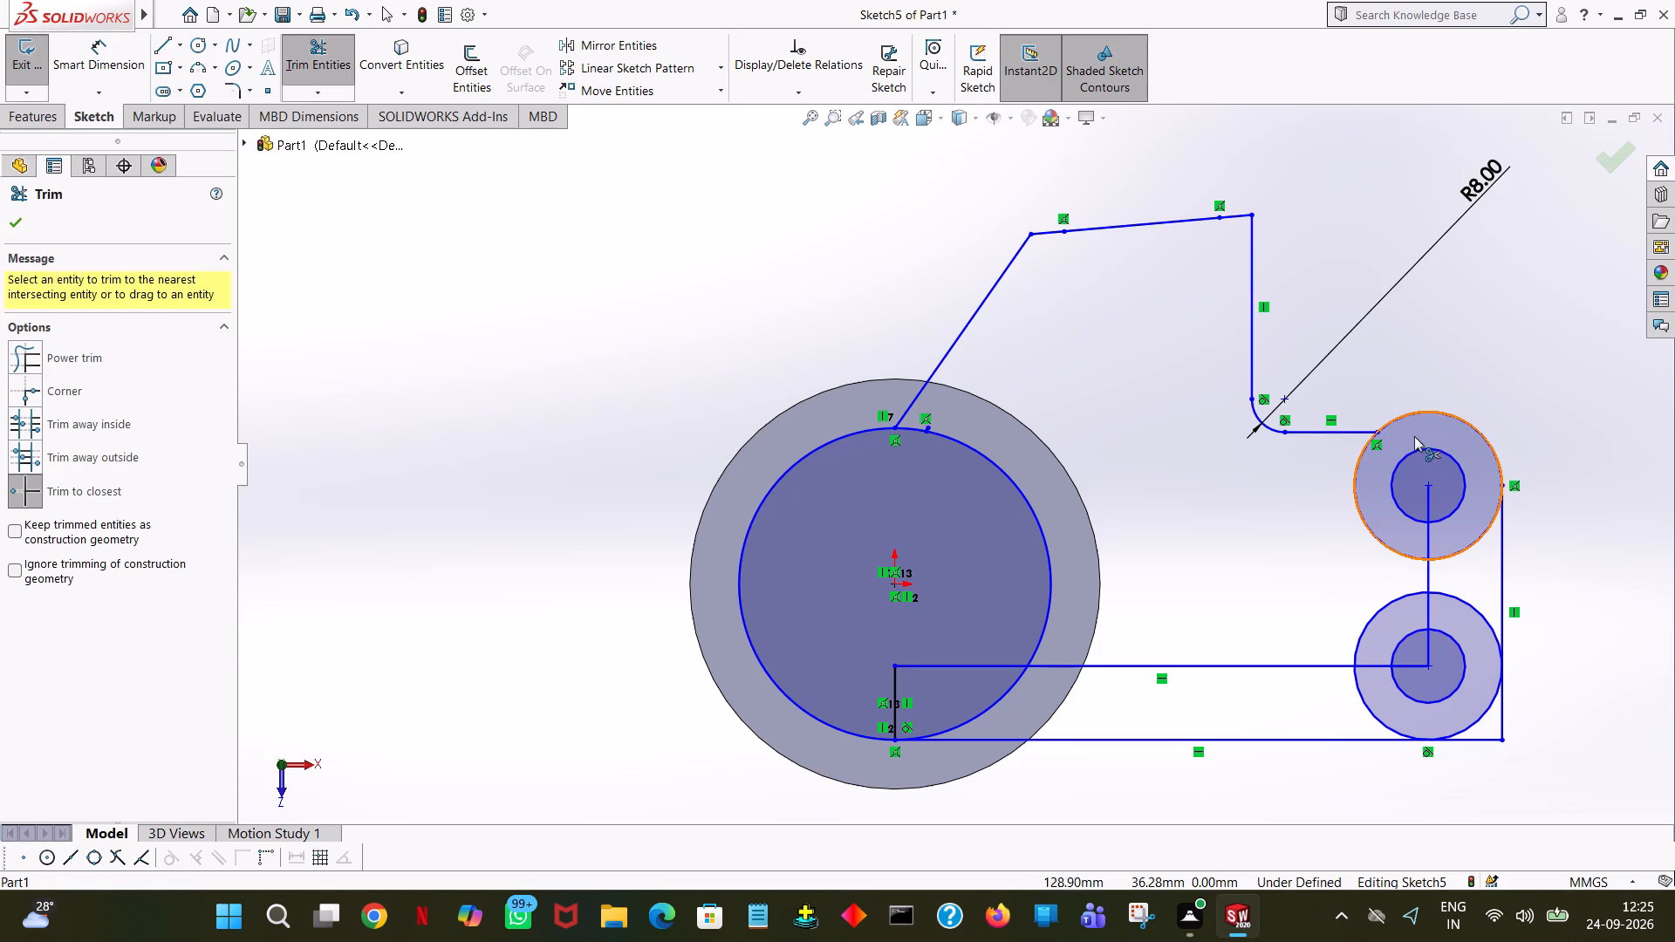
pyautogui.click(1357, 471)
pyautogui.click(1465, 549)
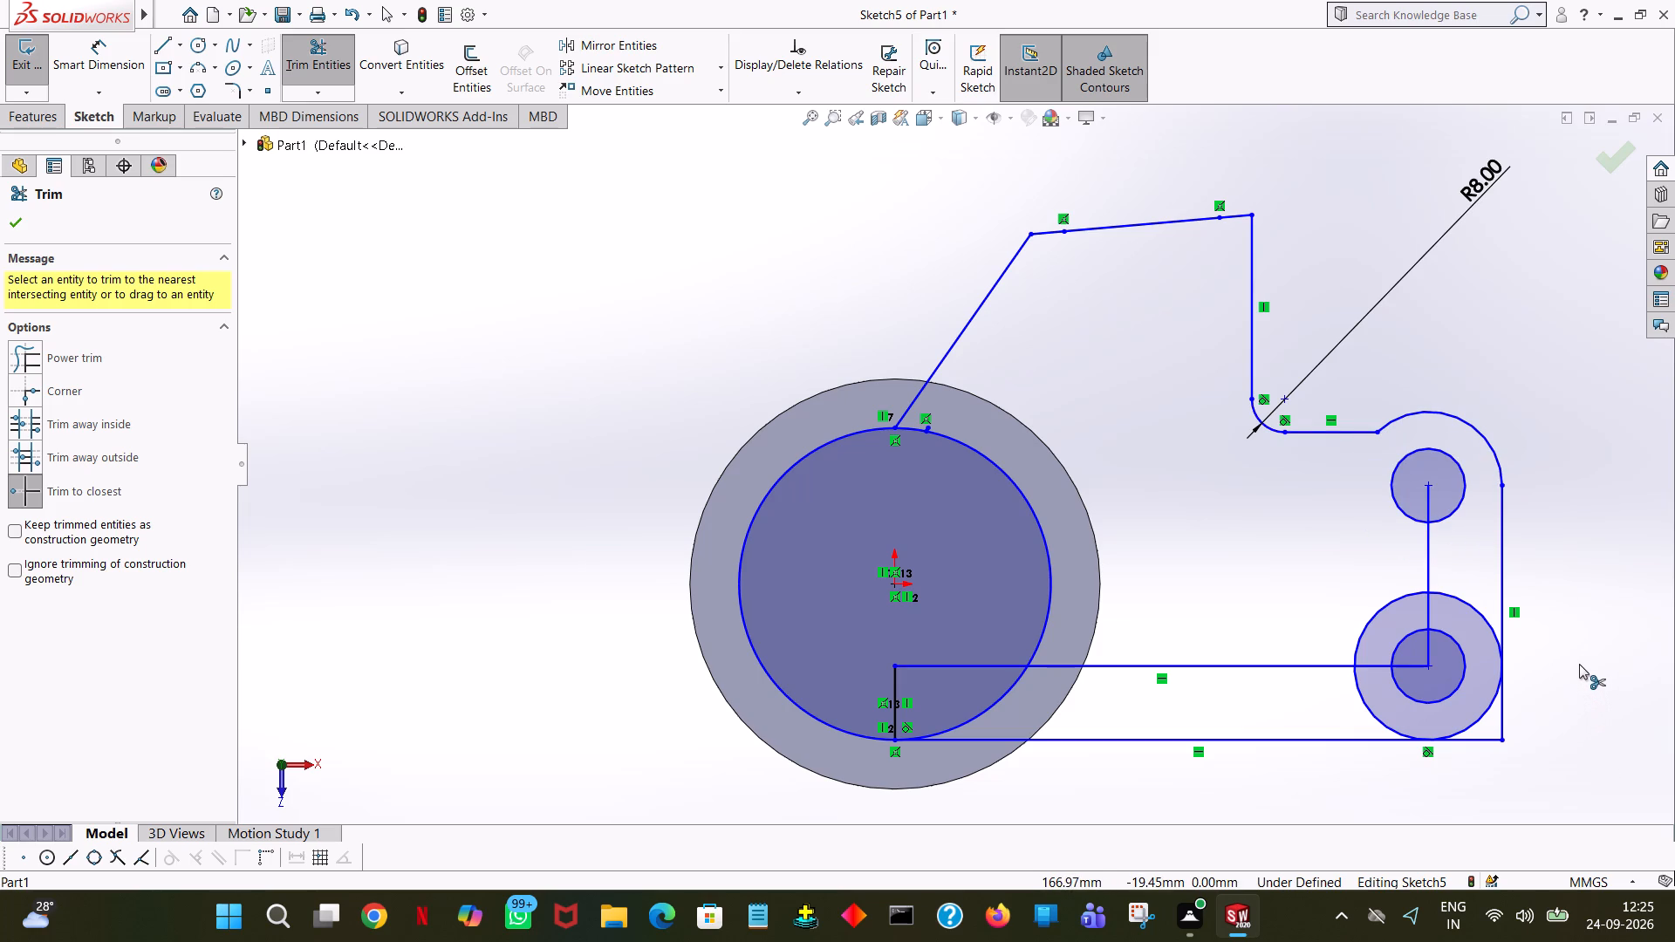
# Trim the lower 18 mm radius circle and the square corner lines, keeping only the outer arc as the arm's rounded lower corner.
pyautogui.click(1377, 615)
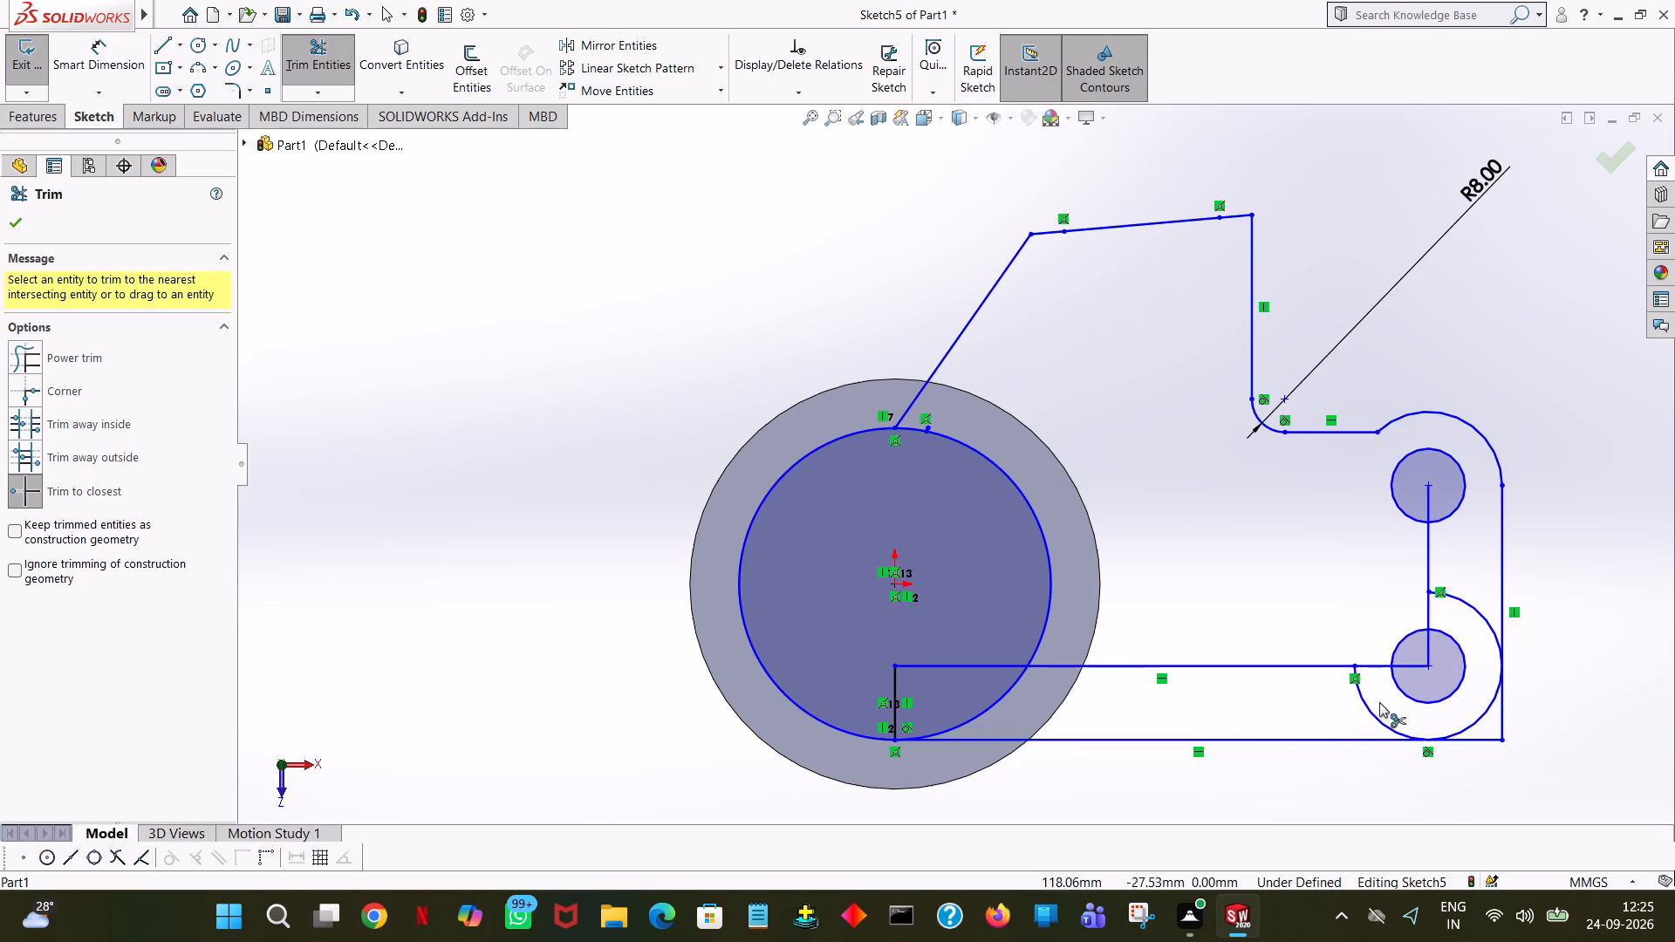
pyautogui.click(1380, 720)
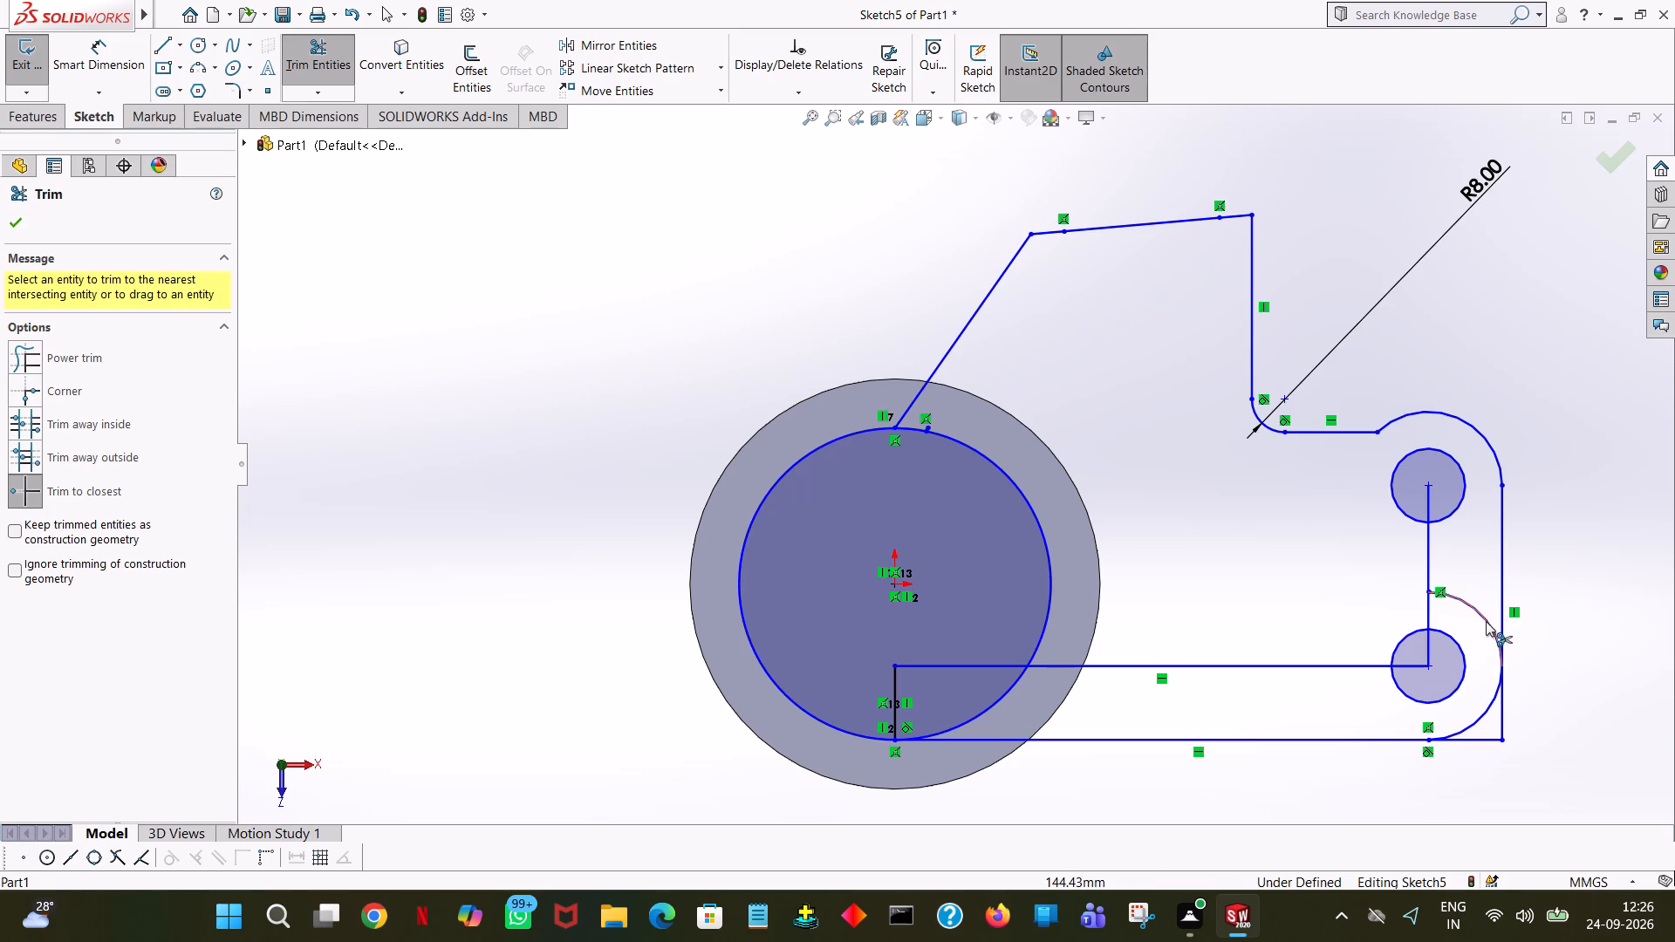
pyautogui.click(1486, 621)
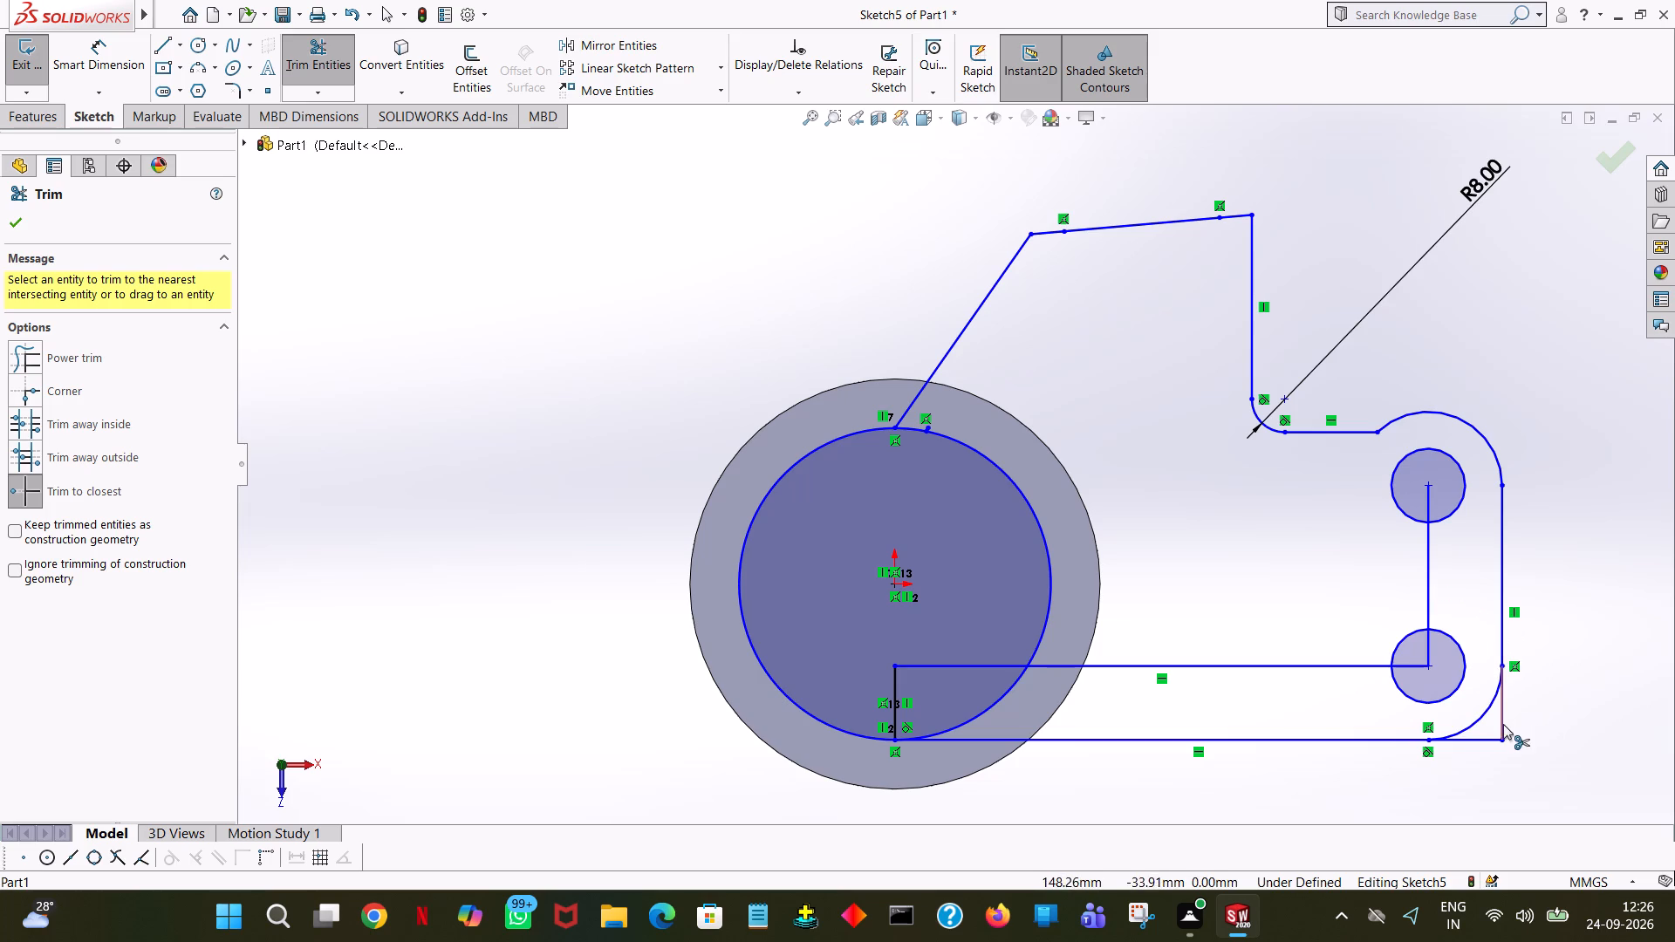
pyautogui.click(1503, 724)
pyautogui.click(1494, 739)
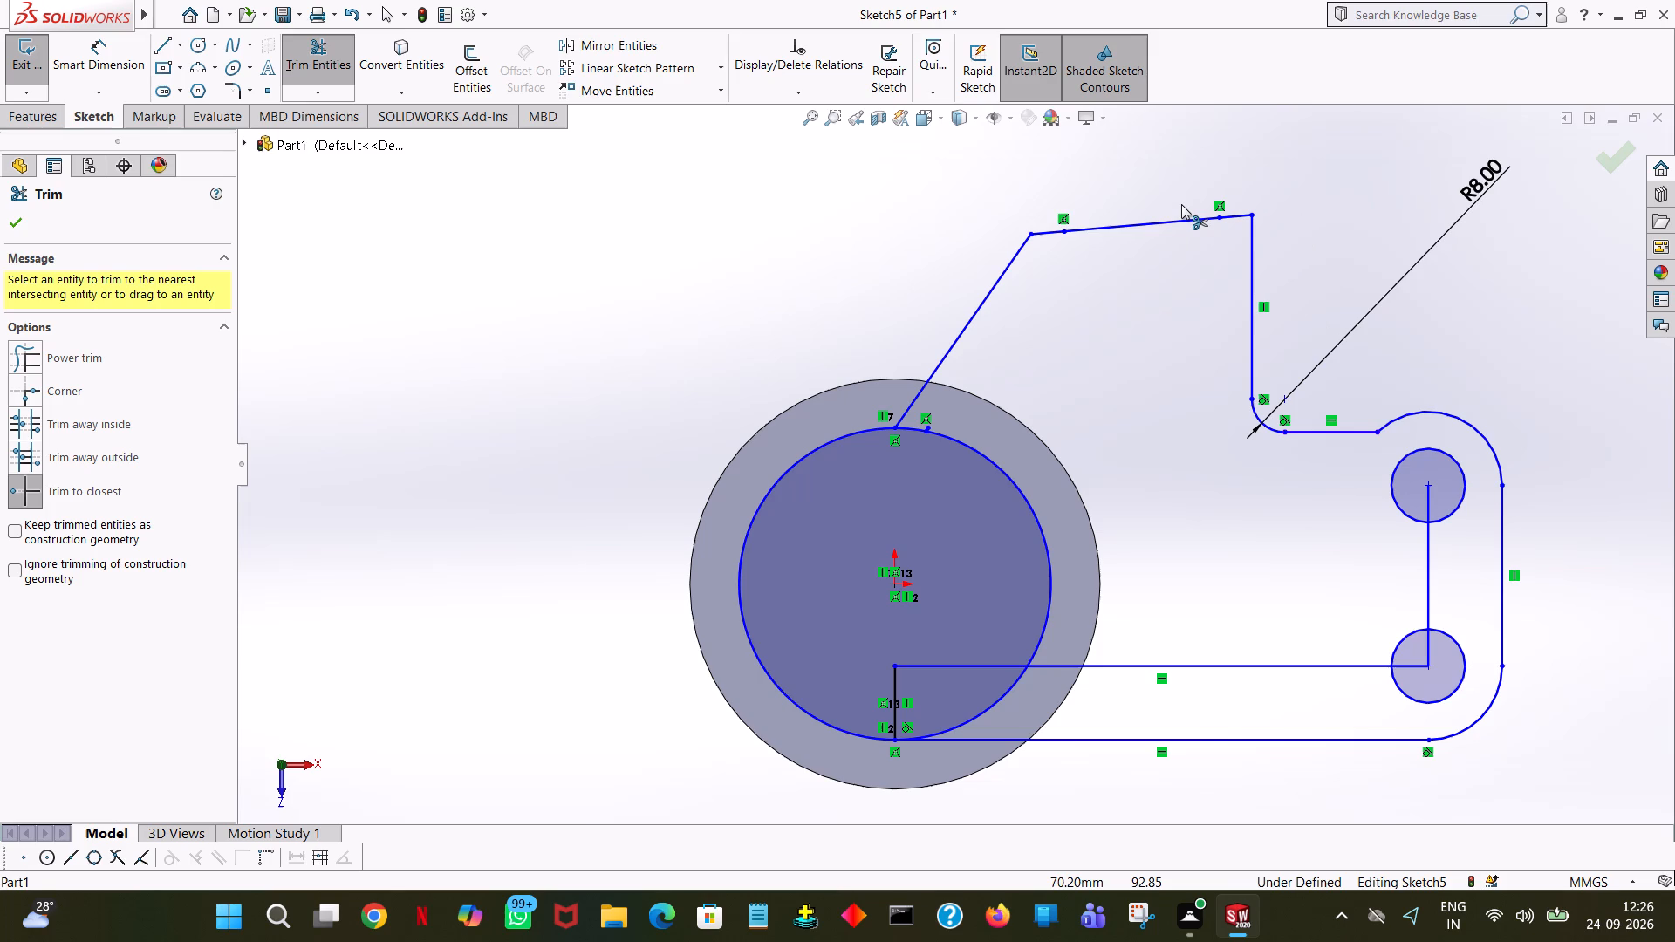
# Trim away the helper lines: the horizontal line to the lower hole, the line between hole centres, and the short vertical line in the large circle.
pyautogui.click(1372, 662)
pyautogui.click(1419, 667)
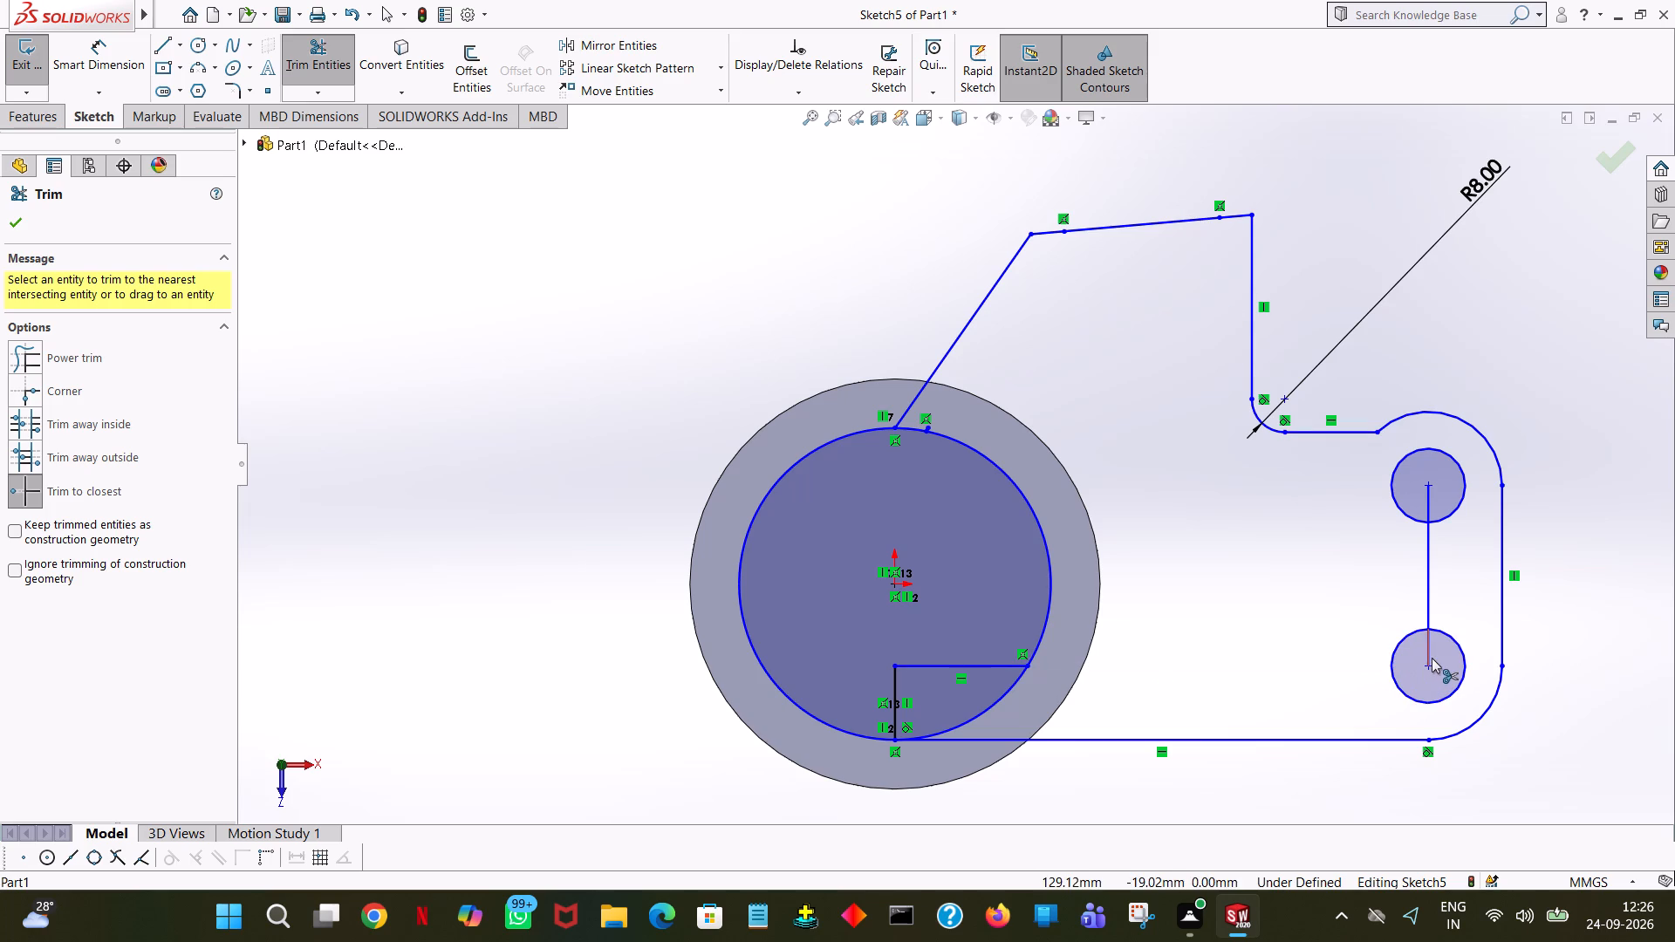
pyautogui.click(1433, 656)
pyautogui.click(1430, 578)
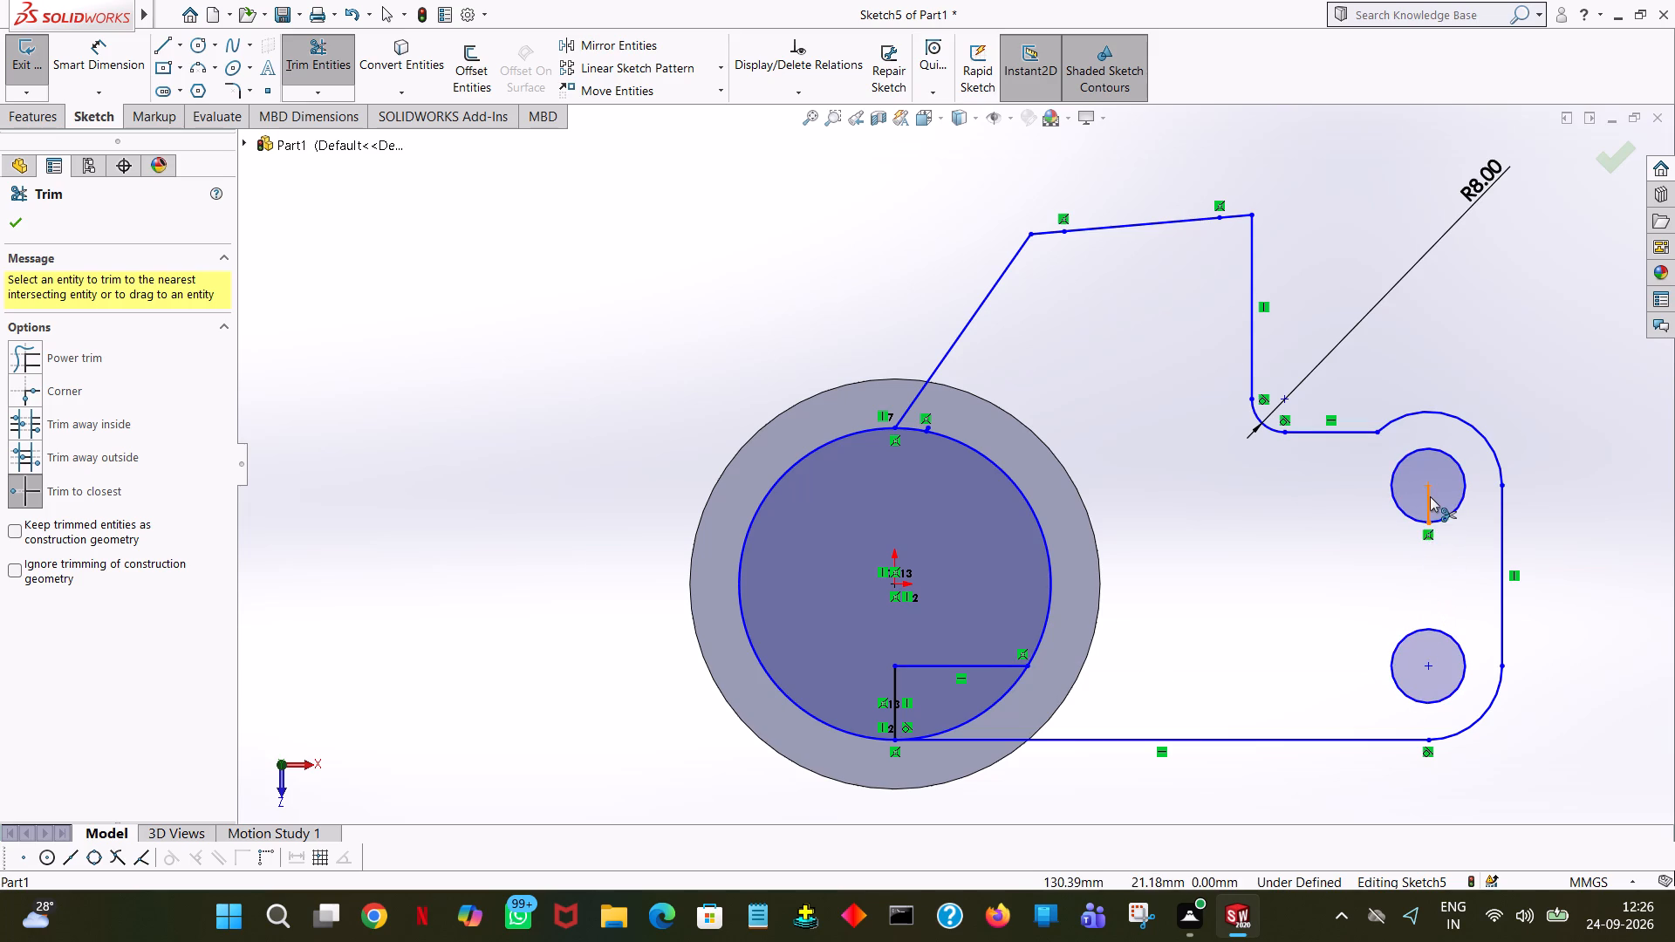
pyautogui.click(1430, 496)
pyautogui.click(979, 663)
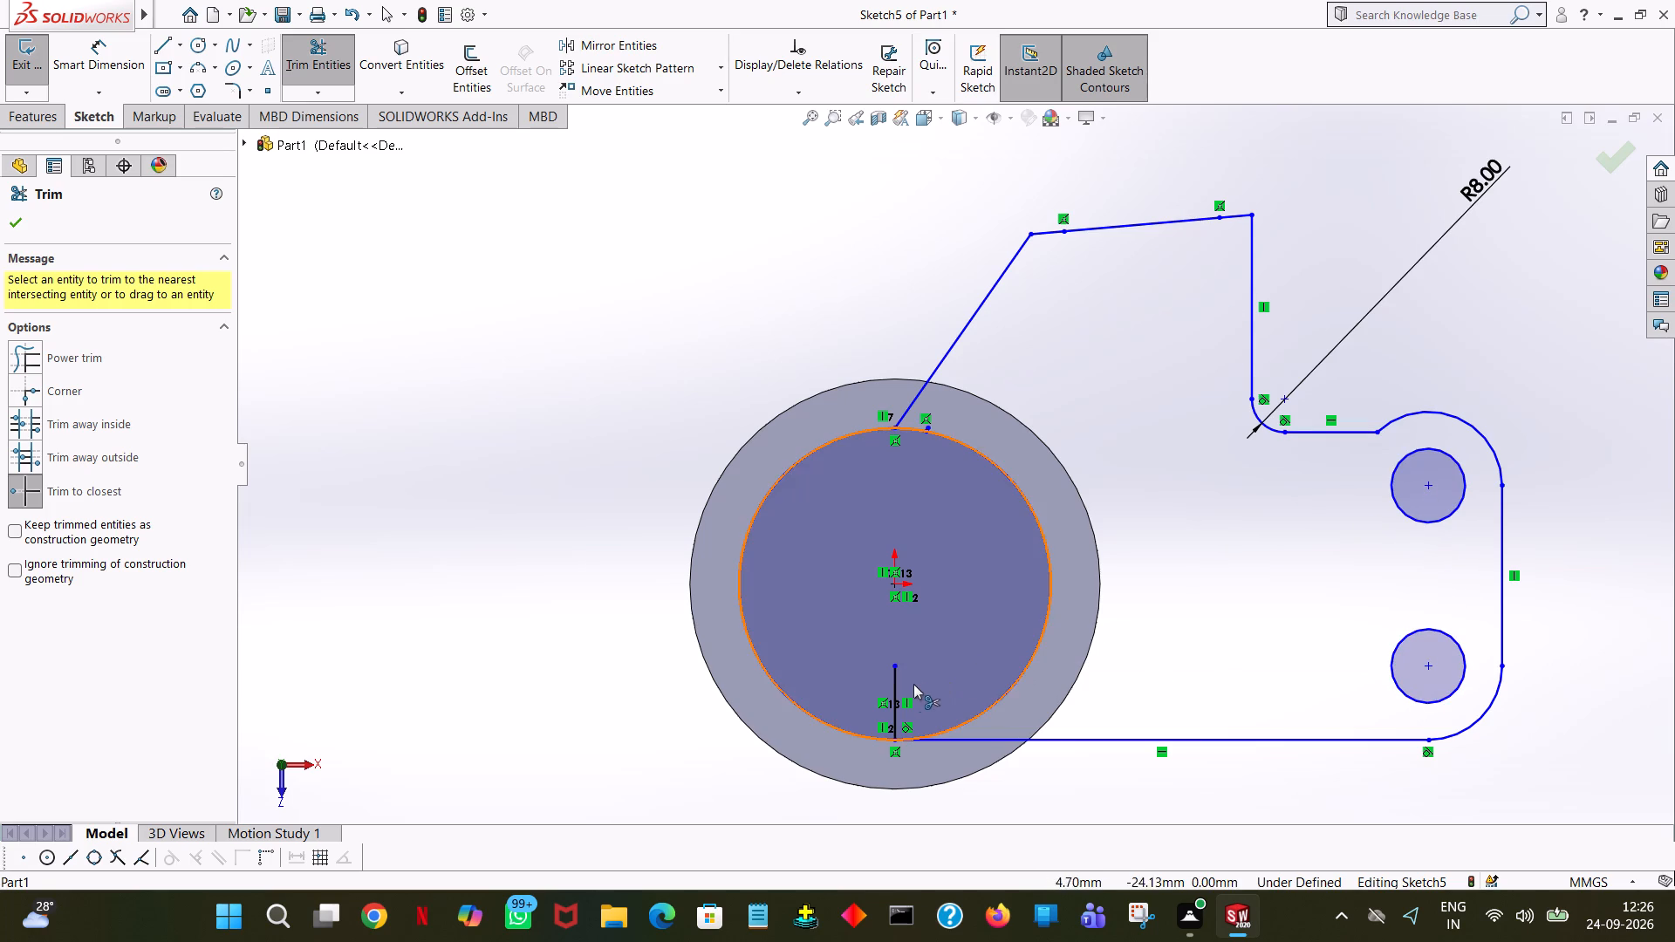
pyautogui.click(896, 689)
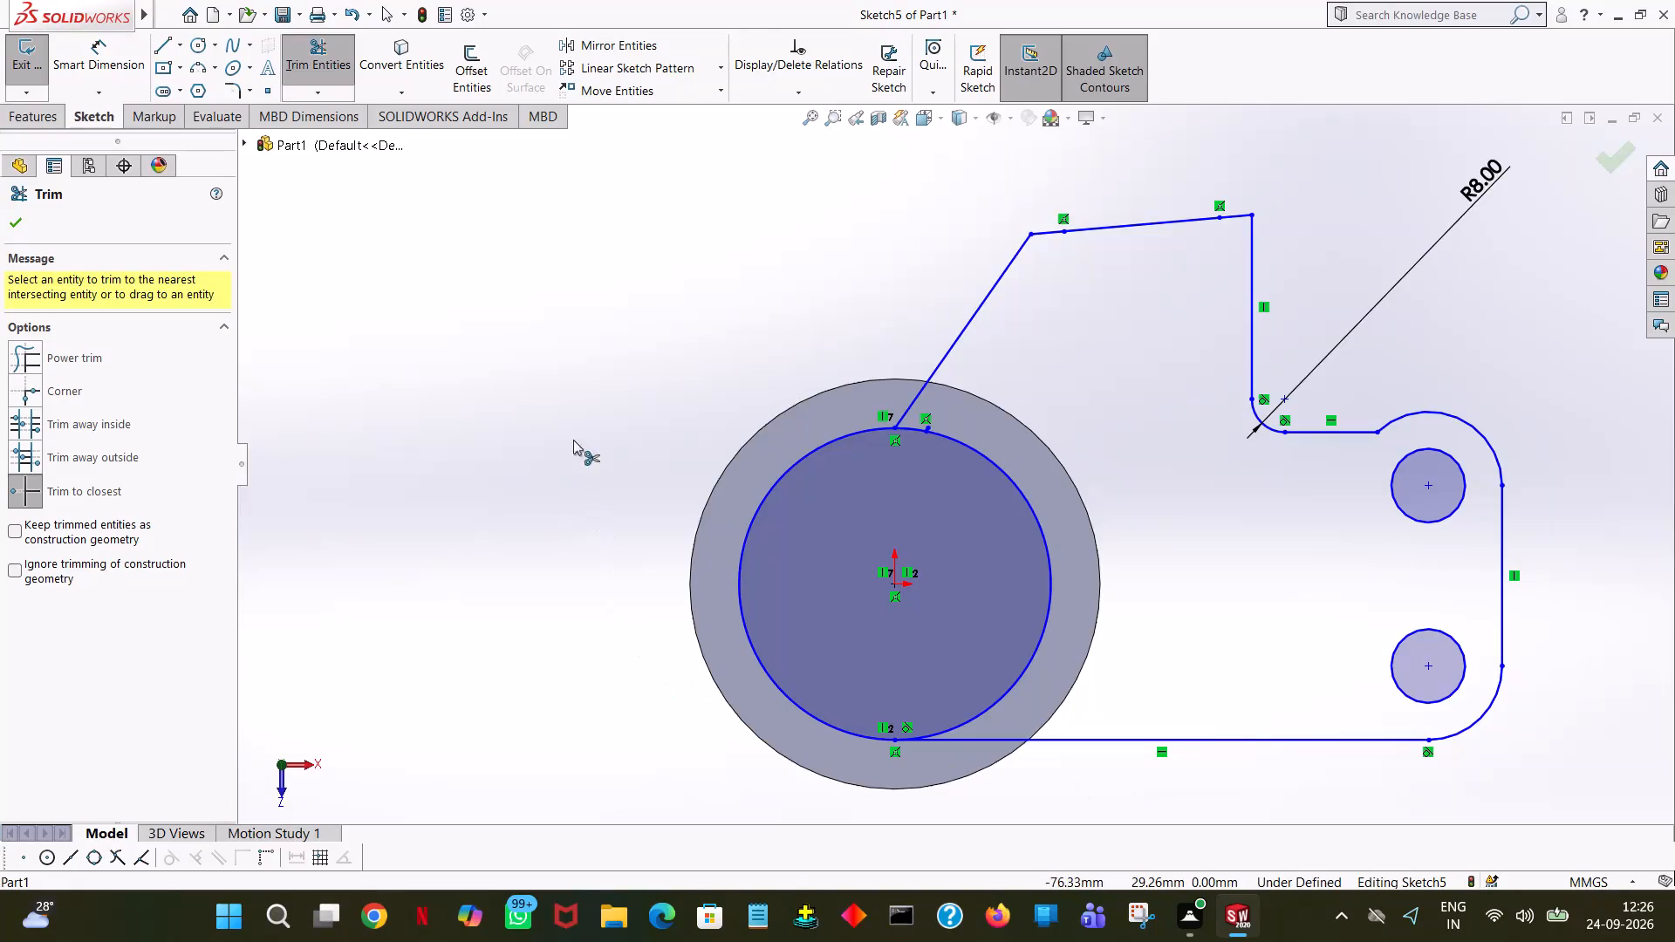
pyautogui.click(16, 230)
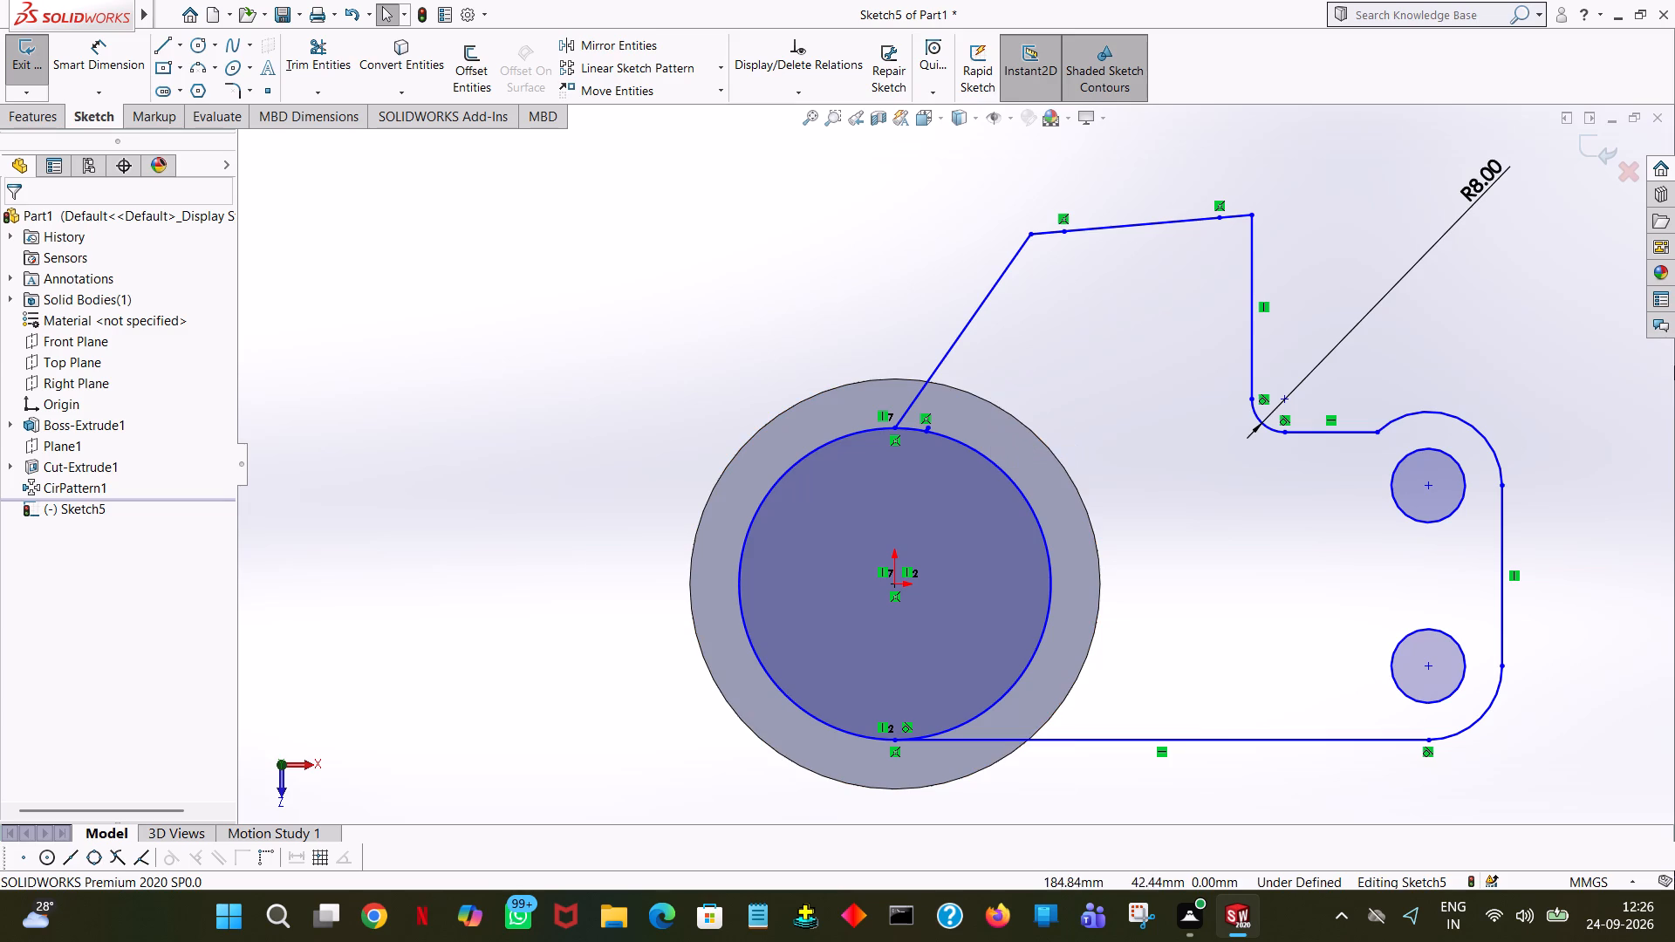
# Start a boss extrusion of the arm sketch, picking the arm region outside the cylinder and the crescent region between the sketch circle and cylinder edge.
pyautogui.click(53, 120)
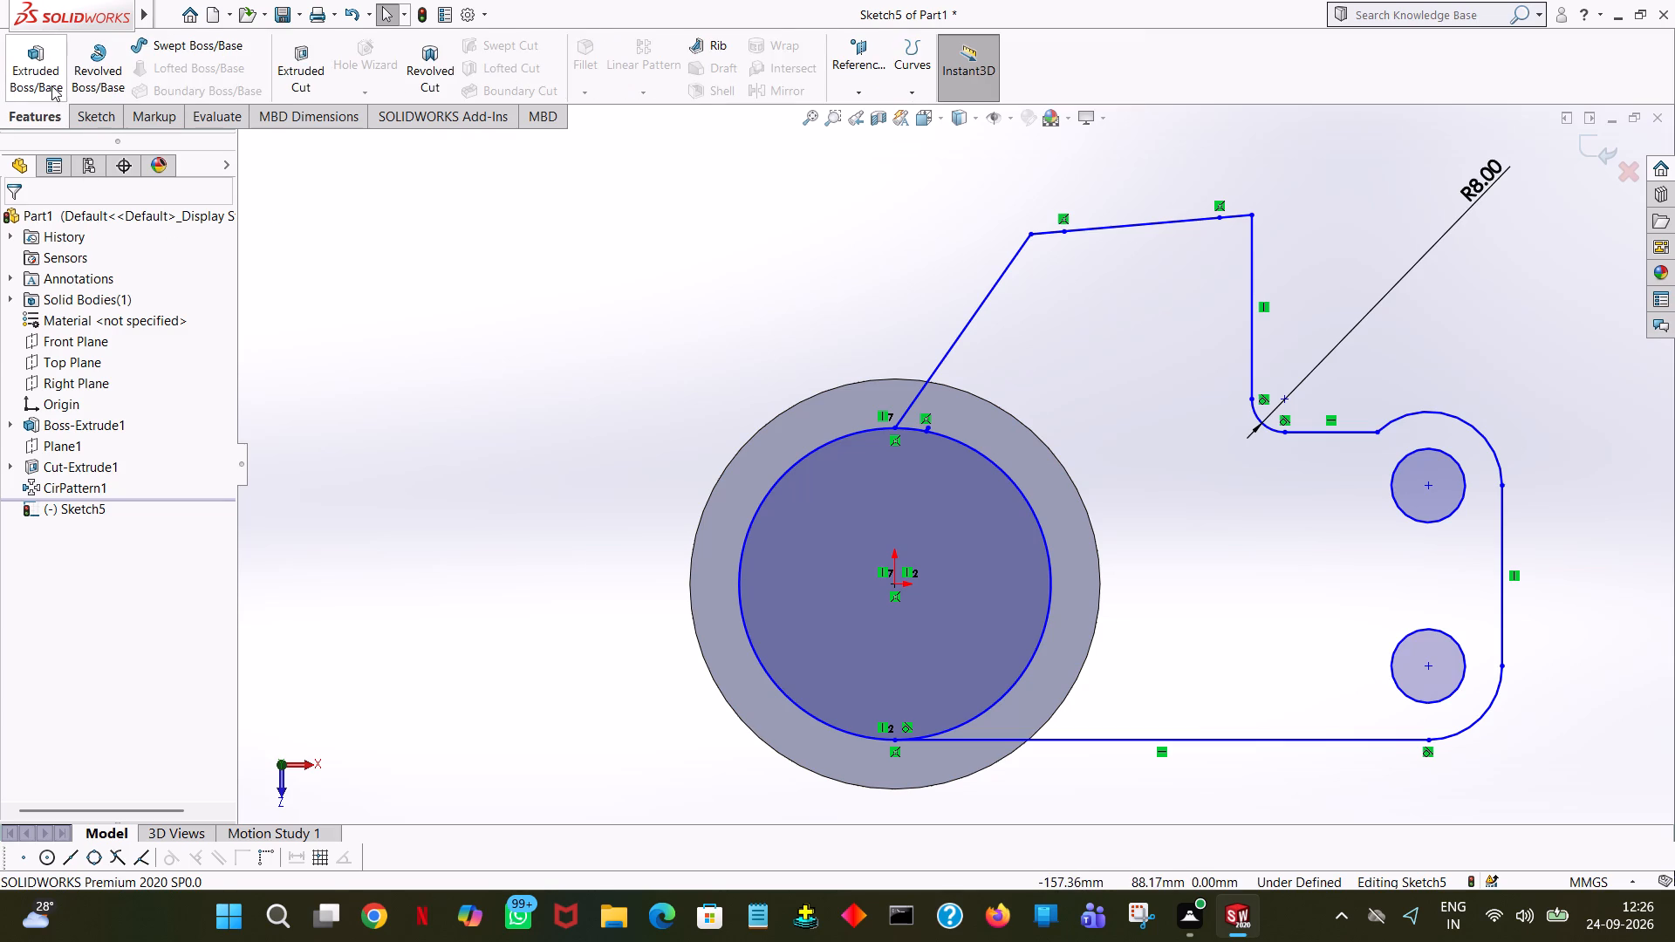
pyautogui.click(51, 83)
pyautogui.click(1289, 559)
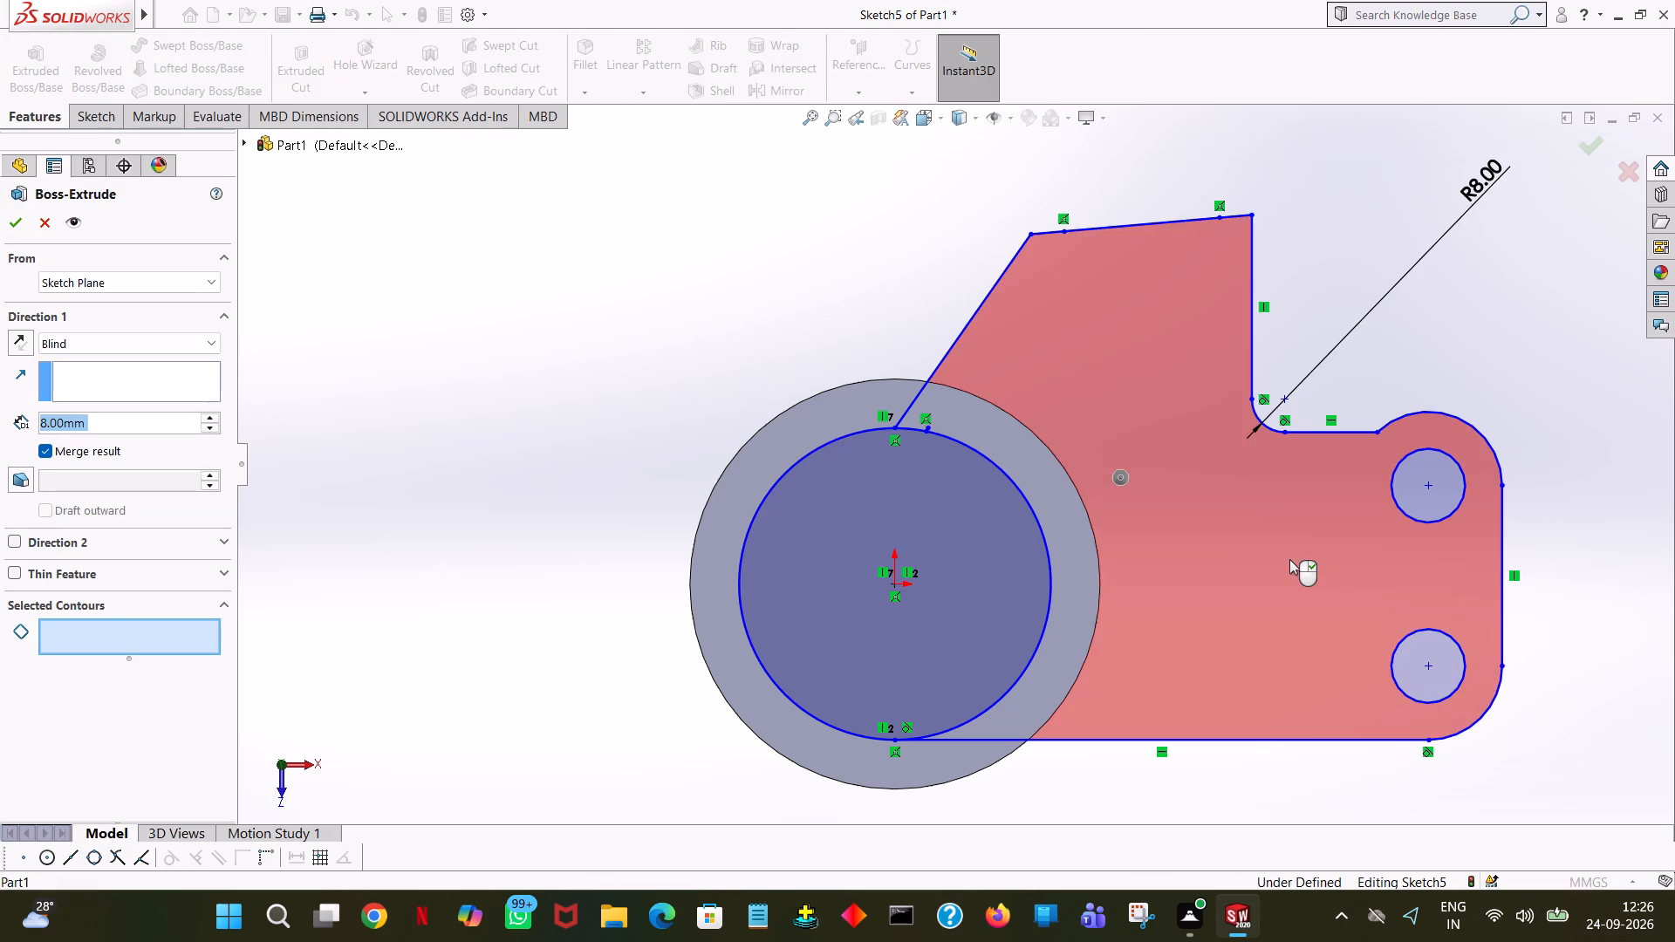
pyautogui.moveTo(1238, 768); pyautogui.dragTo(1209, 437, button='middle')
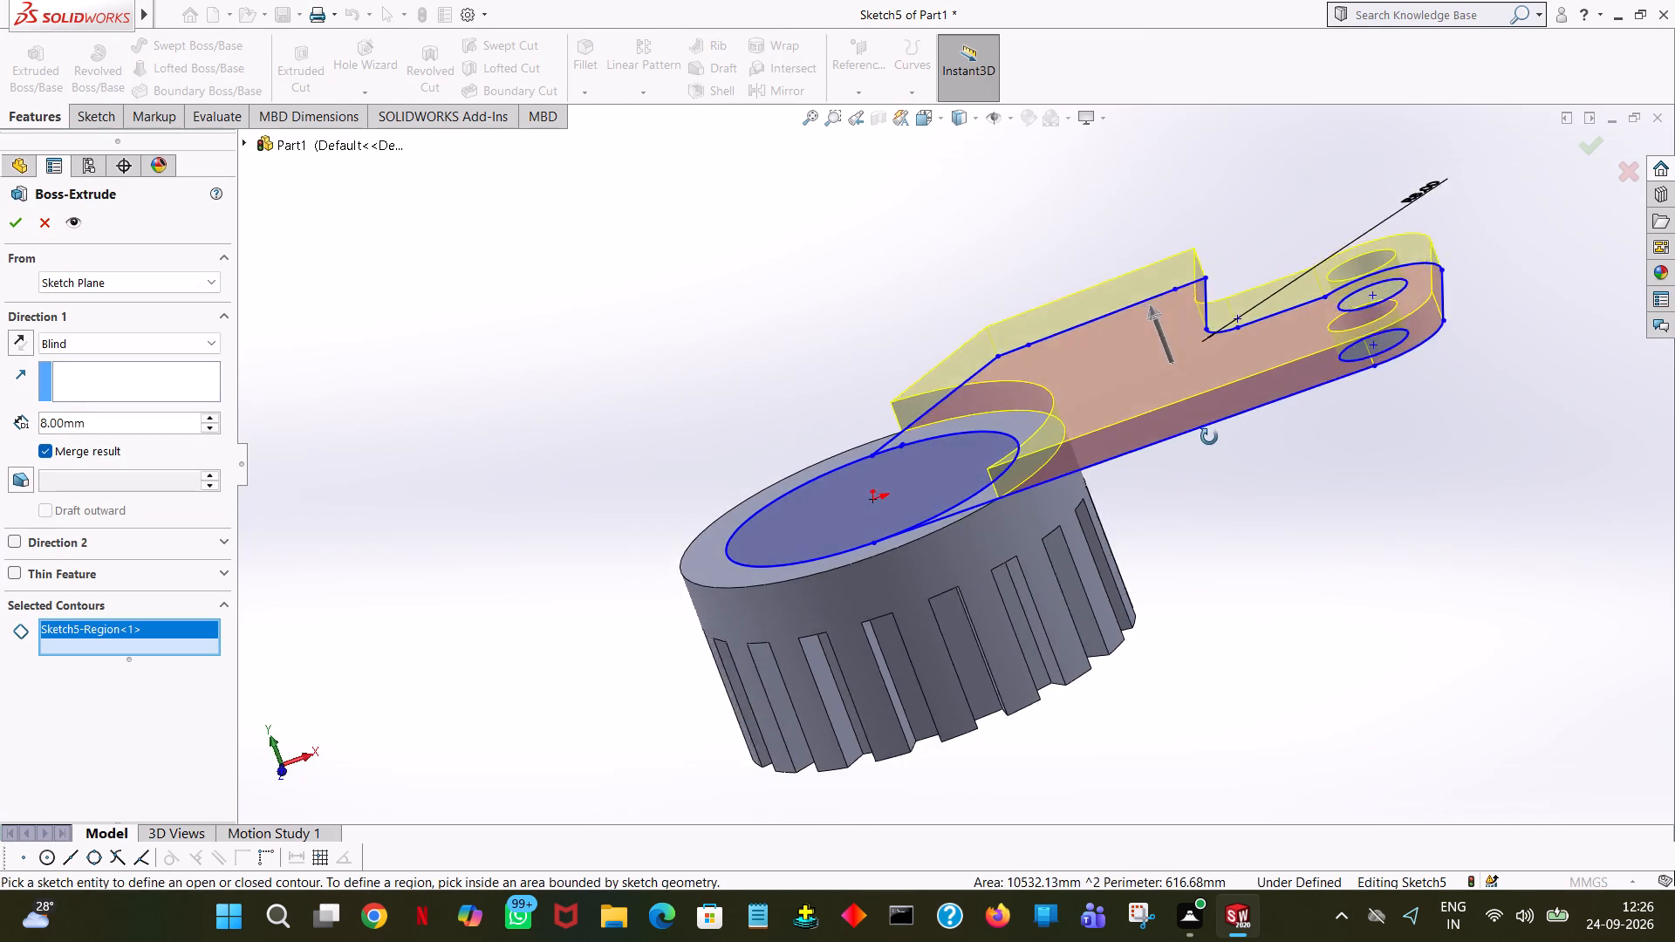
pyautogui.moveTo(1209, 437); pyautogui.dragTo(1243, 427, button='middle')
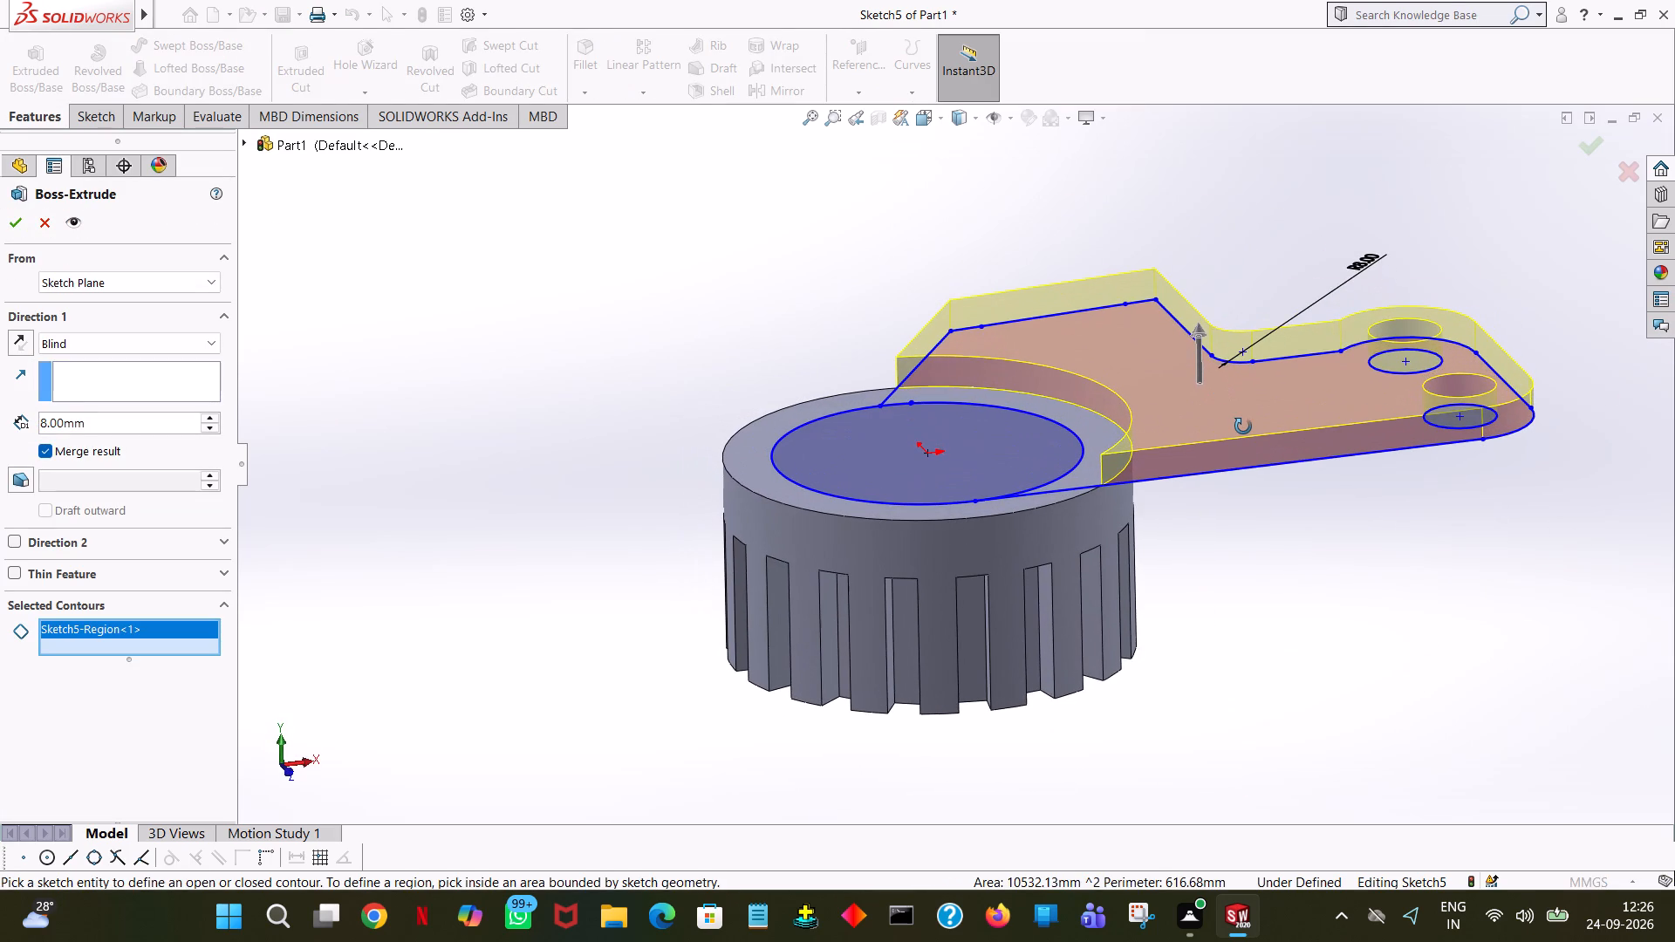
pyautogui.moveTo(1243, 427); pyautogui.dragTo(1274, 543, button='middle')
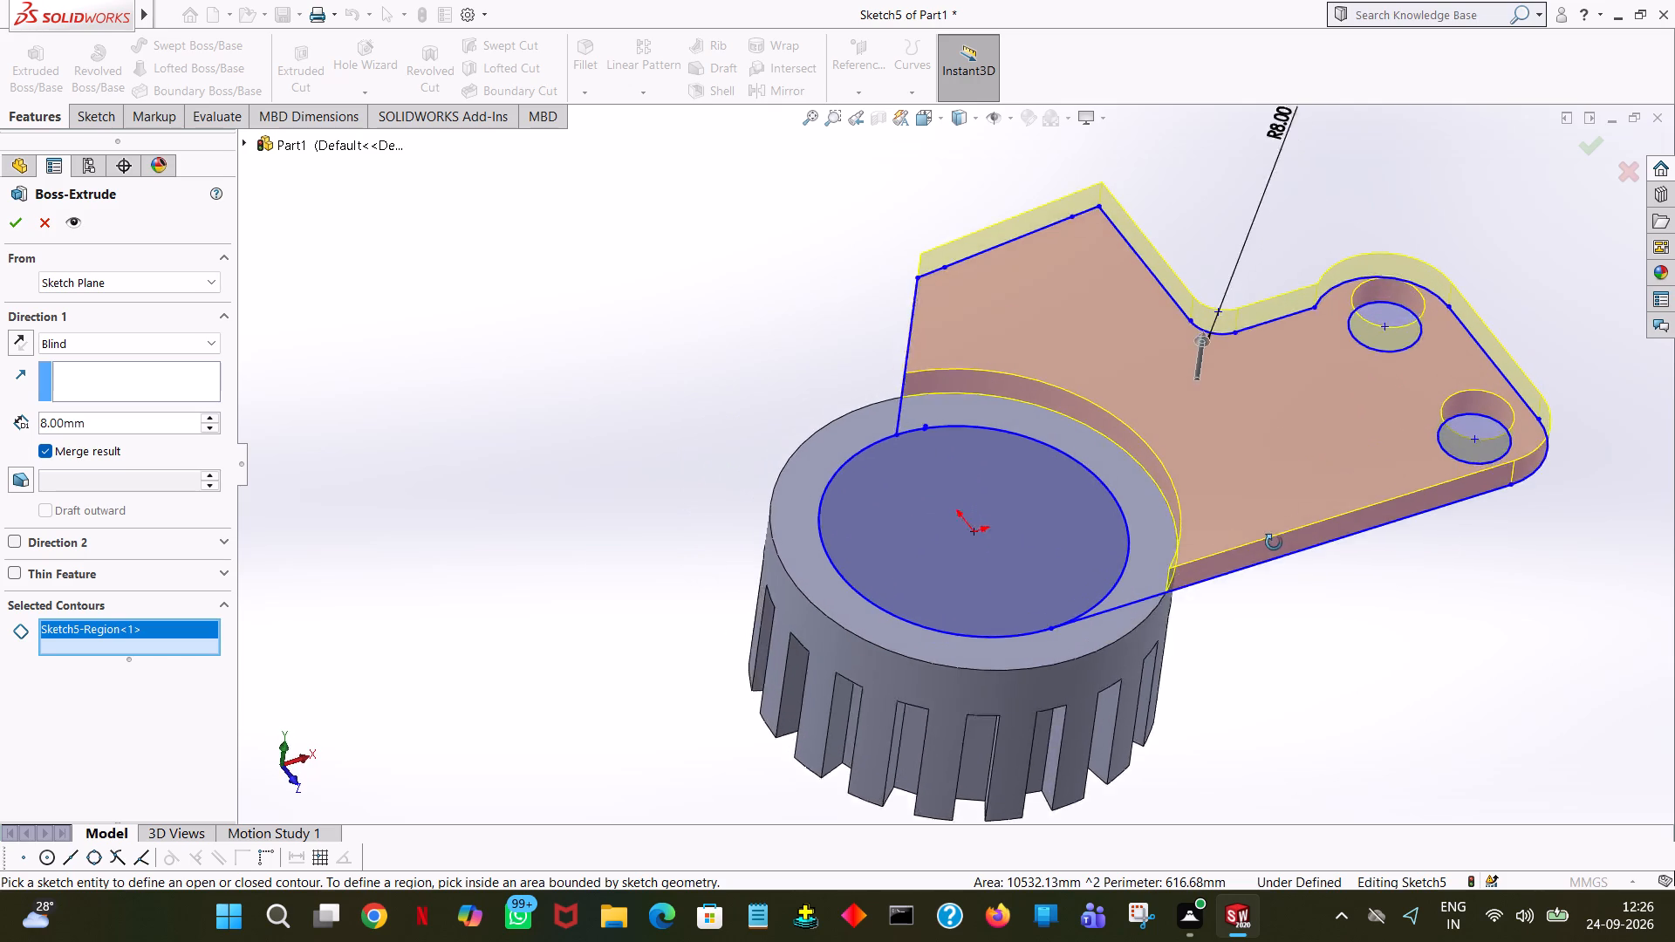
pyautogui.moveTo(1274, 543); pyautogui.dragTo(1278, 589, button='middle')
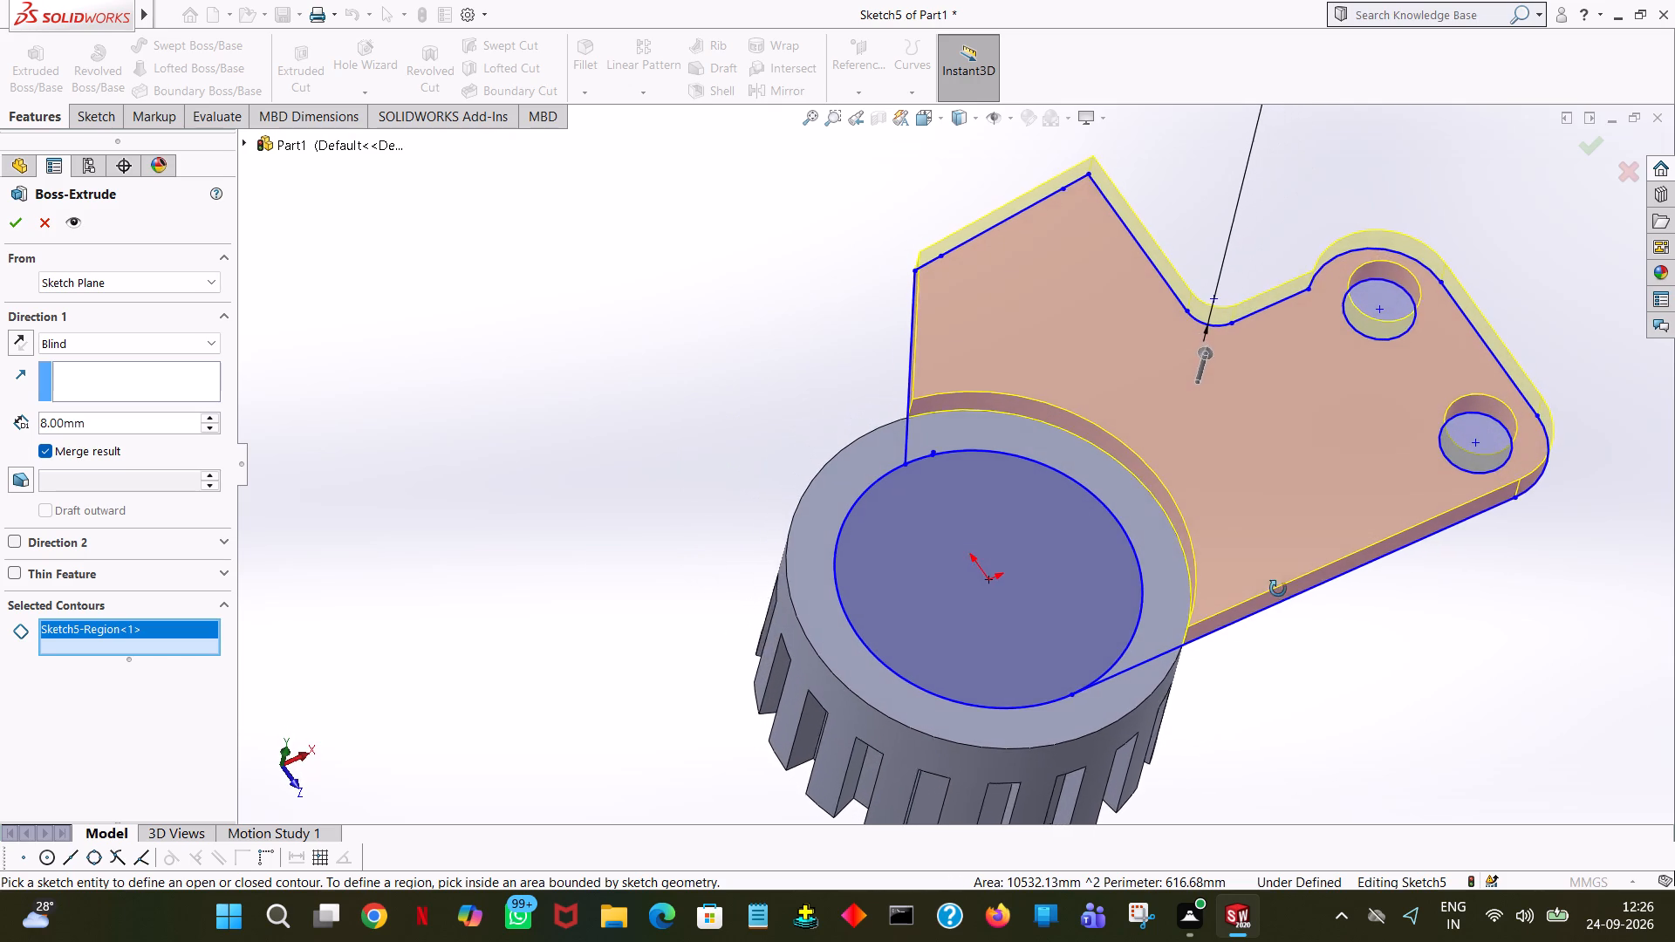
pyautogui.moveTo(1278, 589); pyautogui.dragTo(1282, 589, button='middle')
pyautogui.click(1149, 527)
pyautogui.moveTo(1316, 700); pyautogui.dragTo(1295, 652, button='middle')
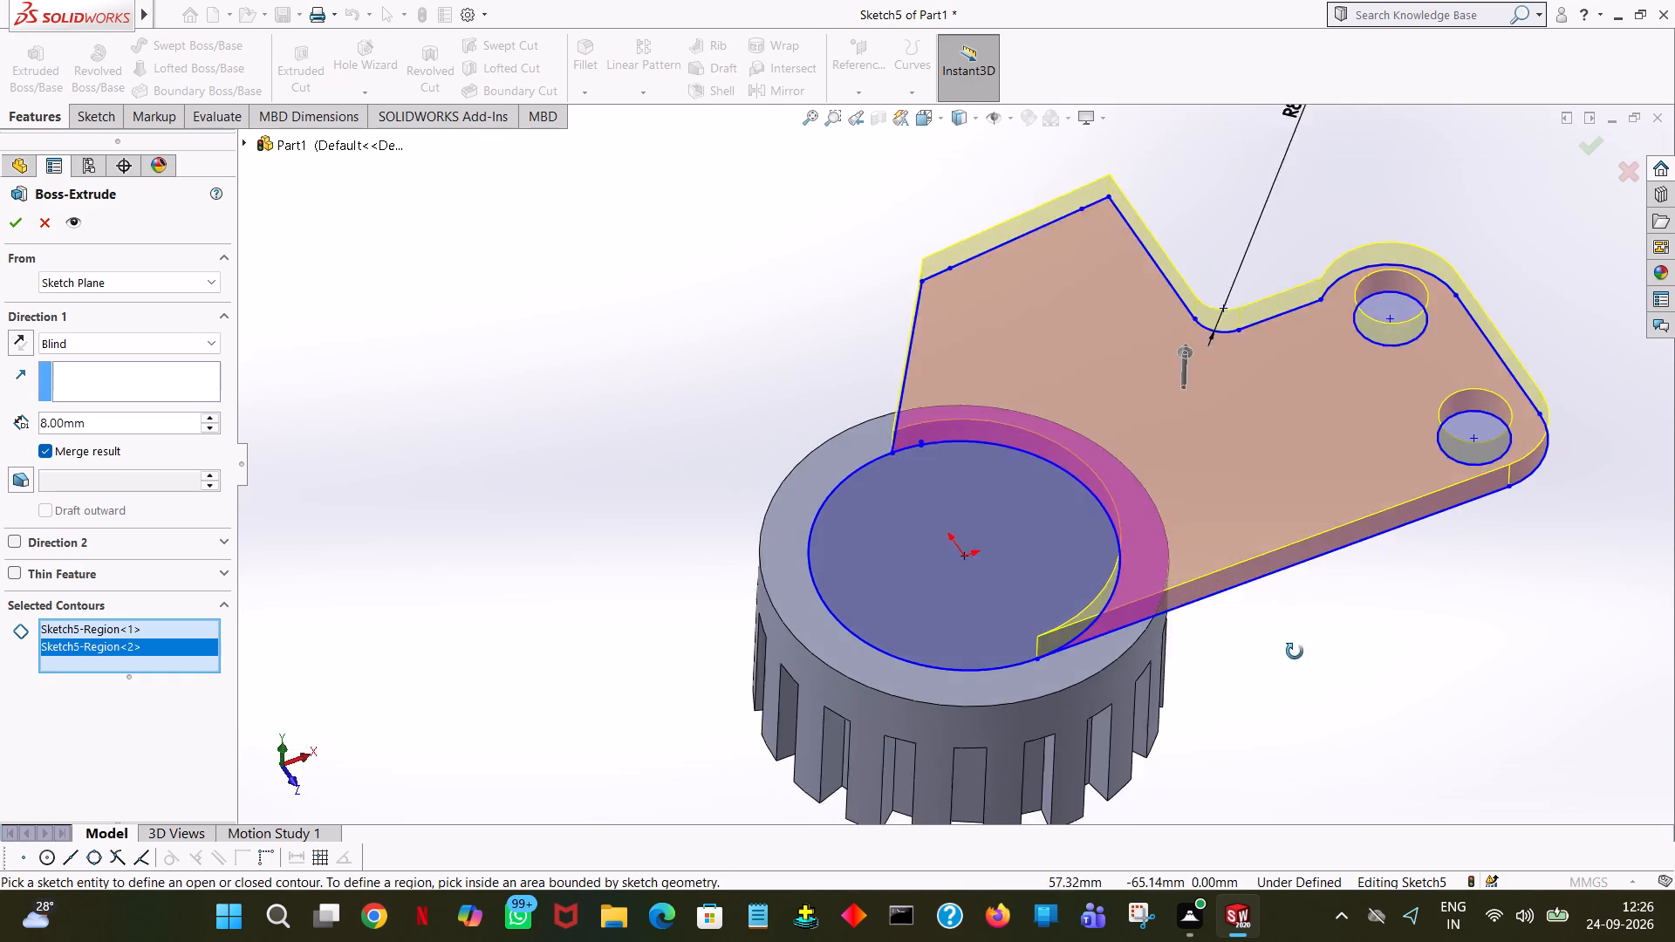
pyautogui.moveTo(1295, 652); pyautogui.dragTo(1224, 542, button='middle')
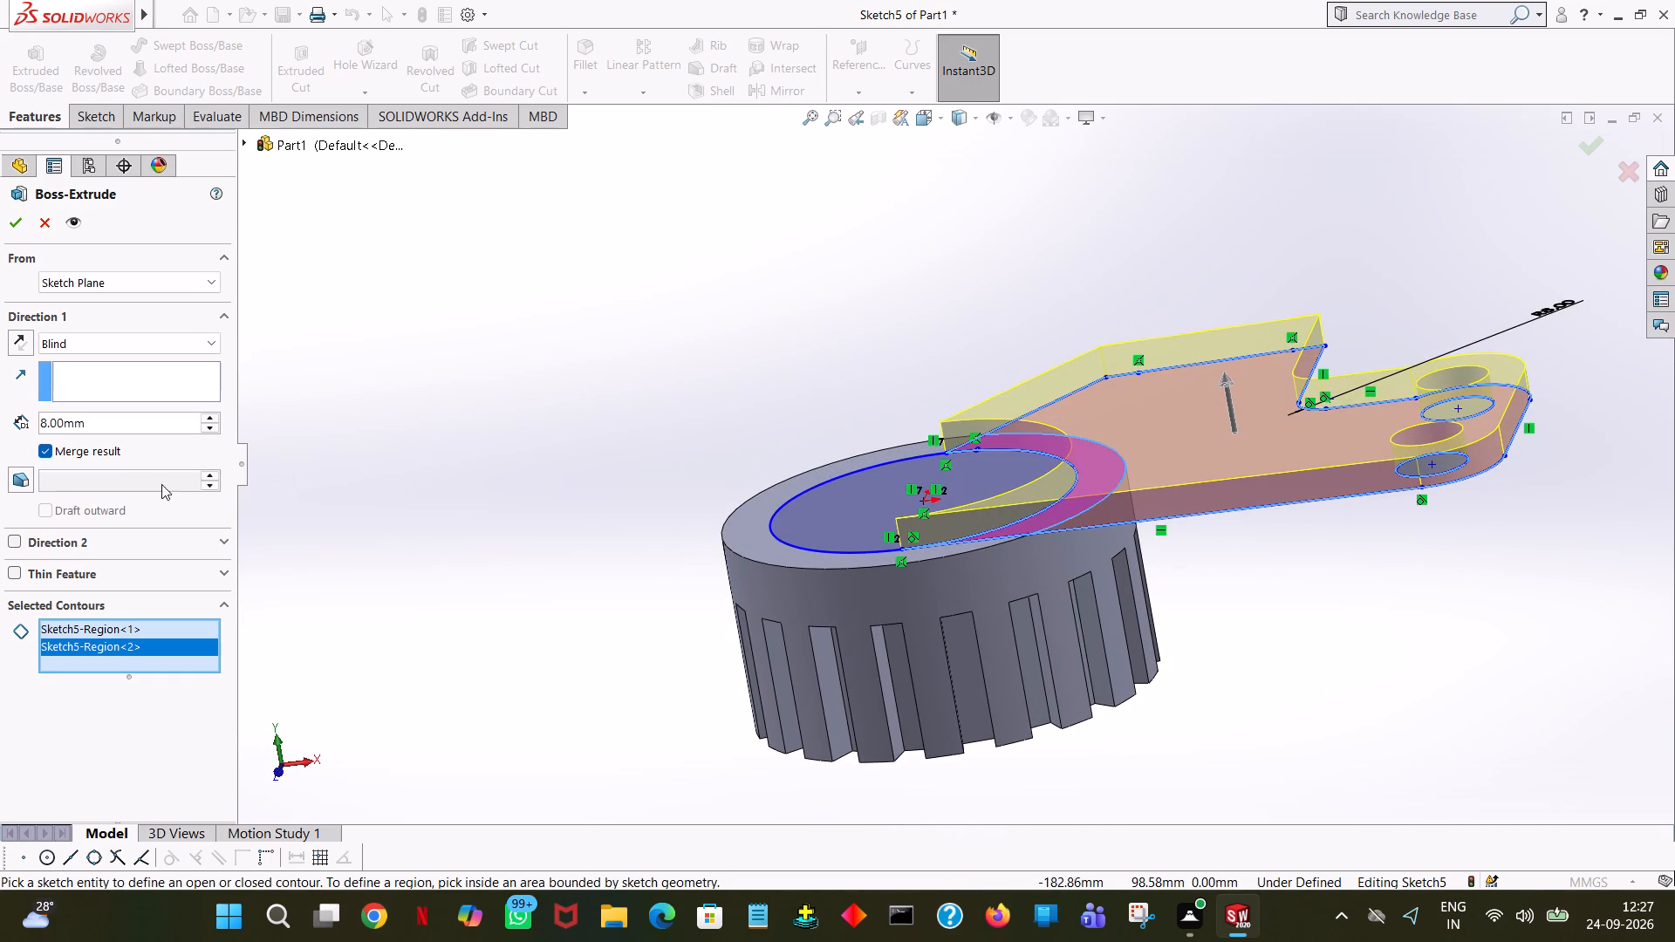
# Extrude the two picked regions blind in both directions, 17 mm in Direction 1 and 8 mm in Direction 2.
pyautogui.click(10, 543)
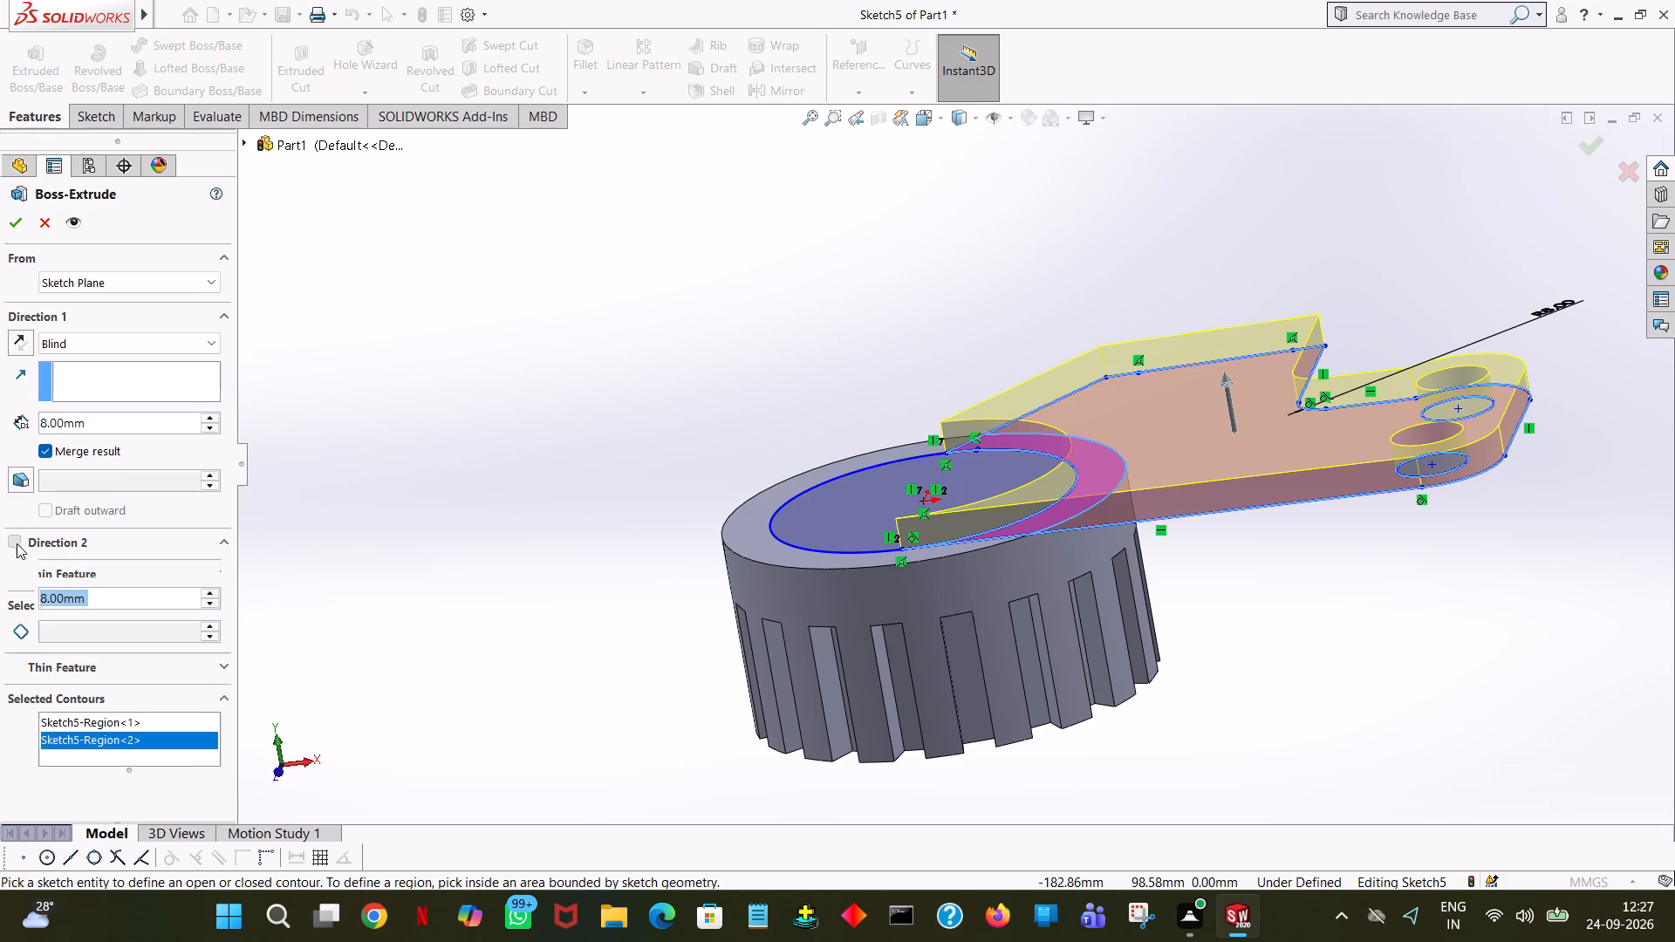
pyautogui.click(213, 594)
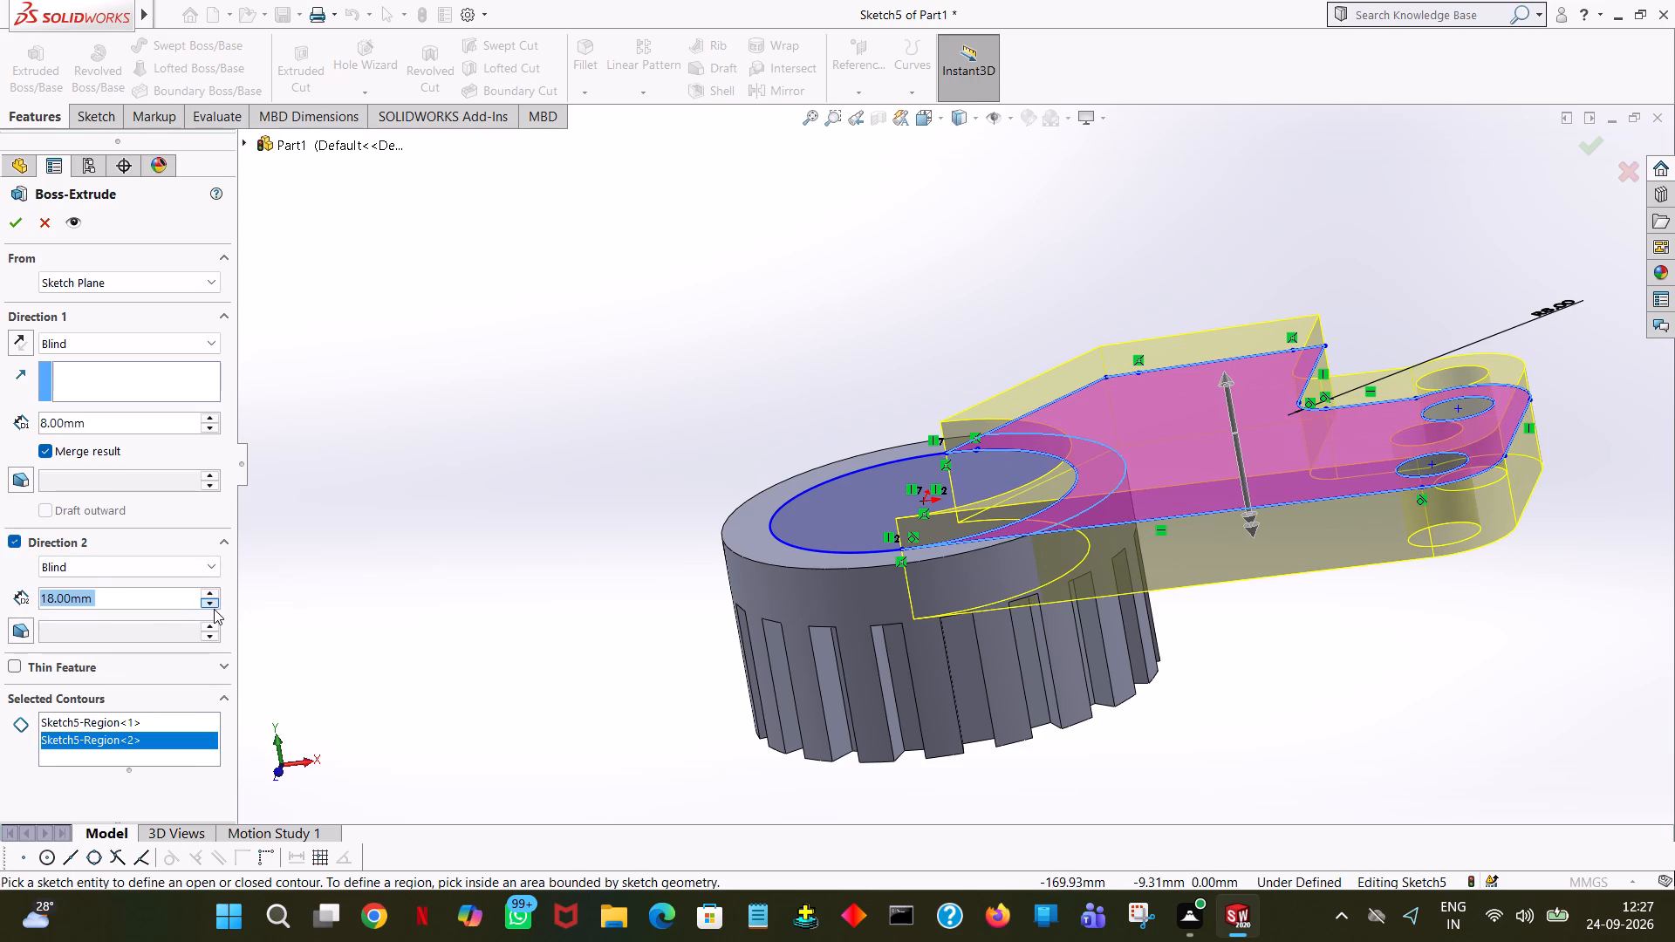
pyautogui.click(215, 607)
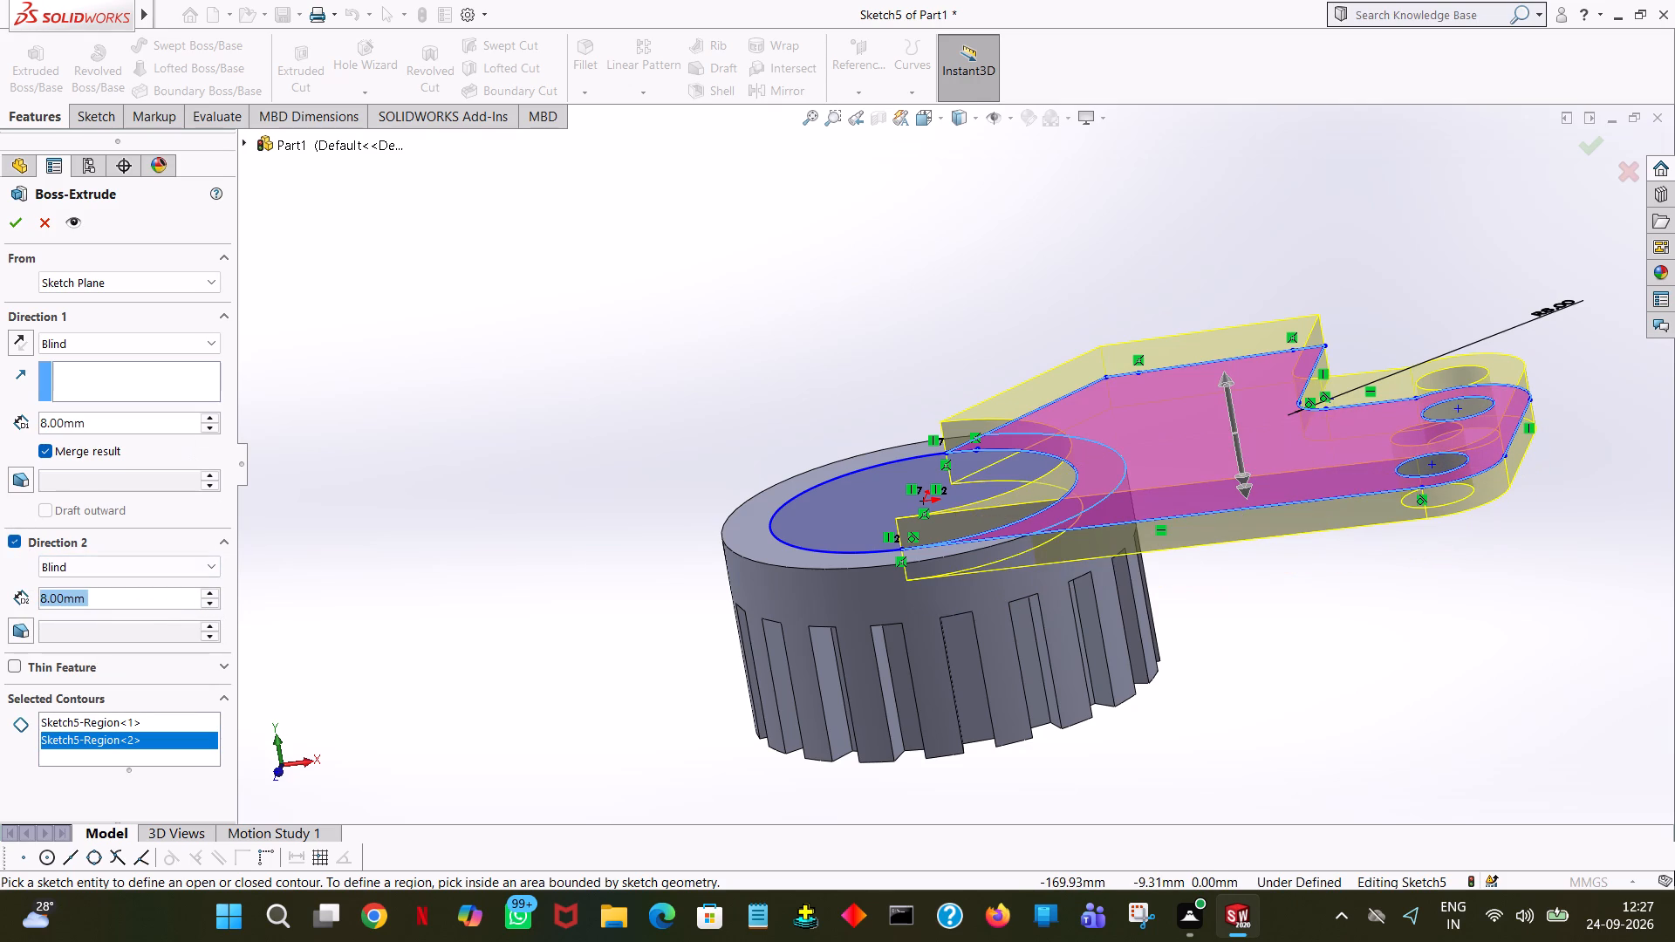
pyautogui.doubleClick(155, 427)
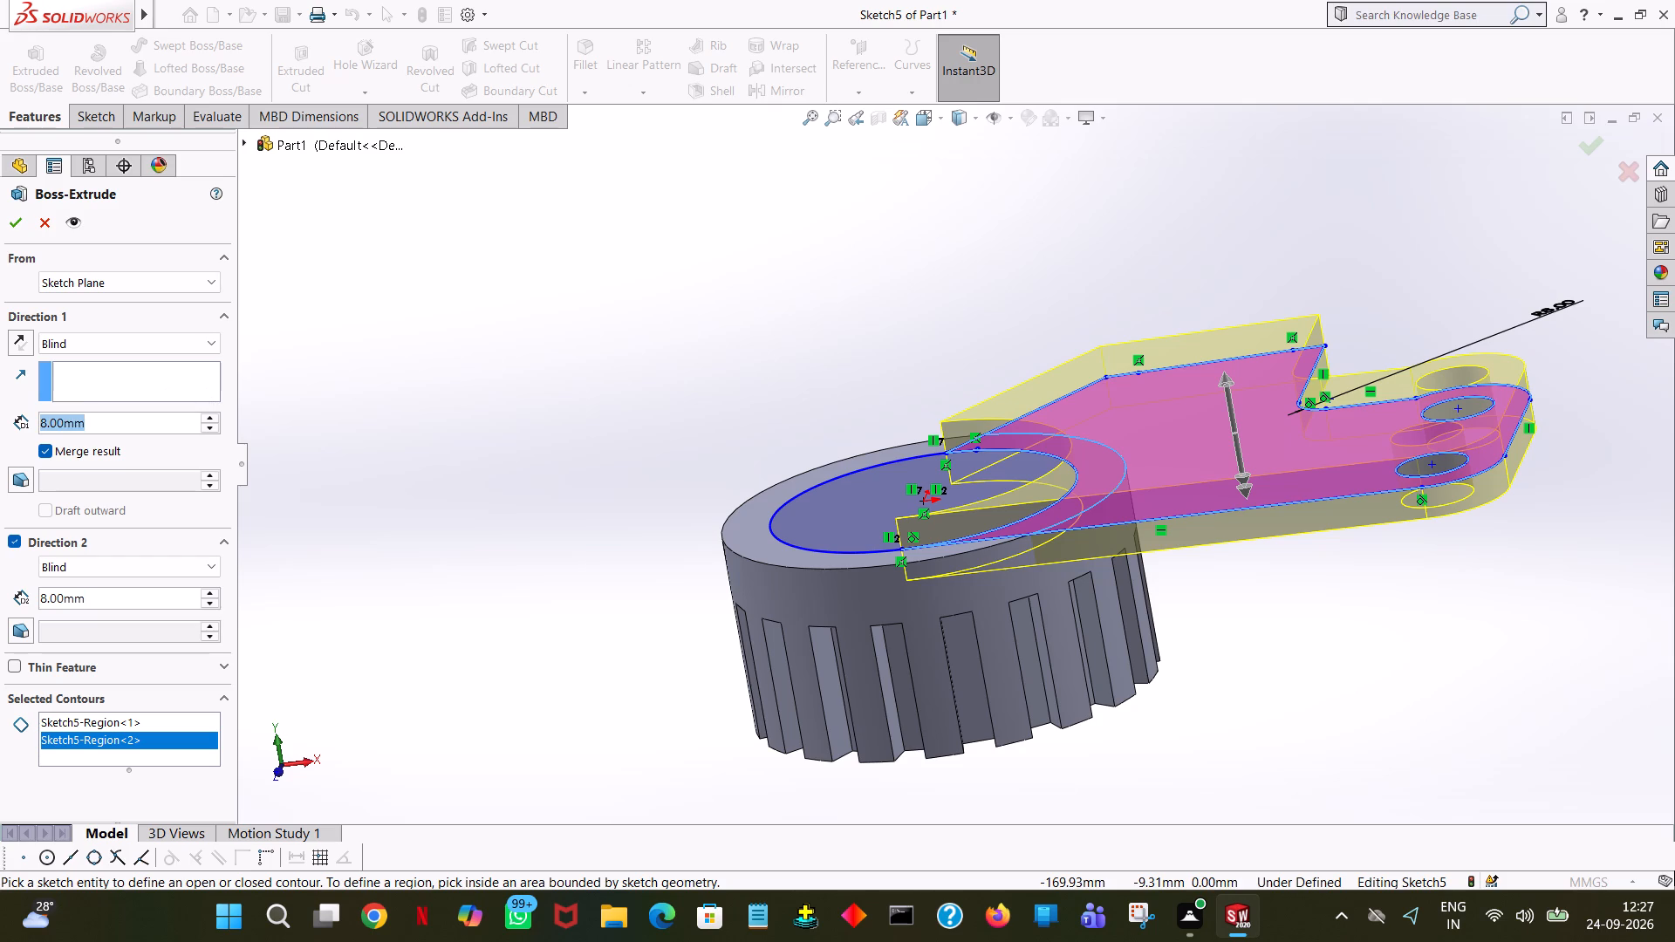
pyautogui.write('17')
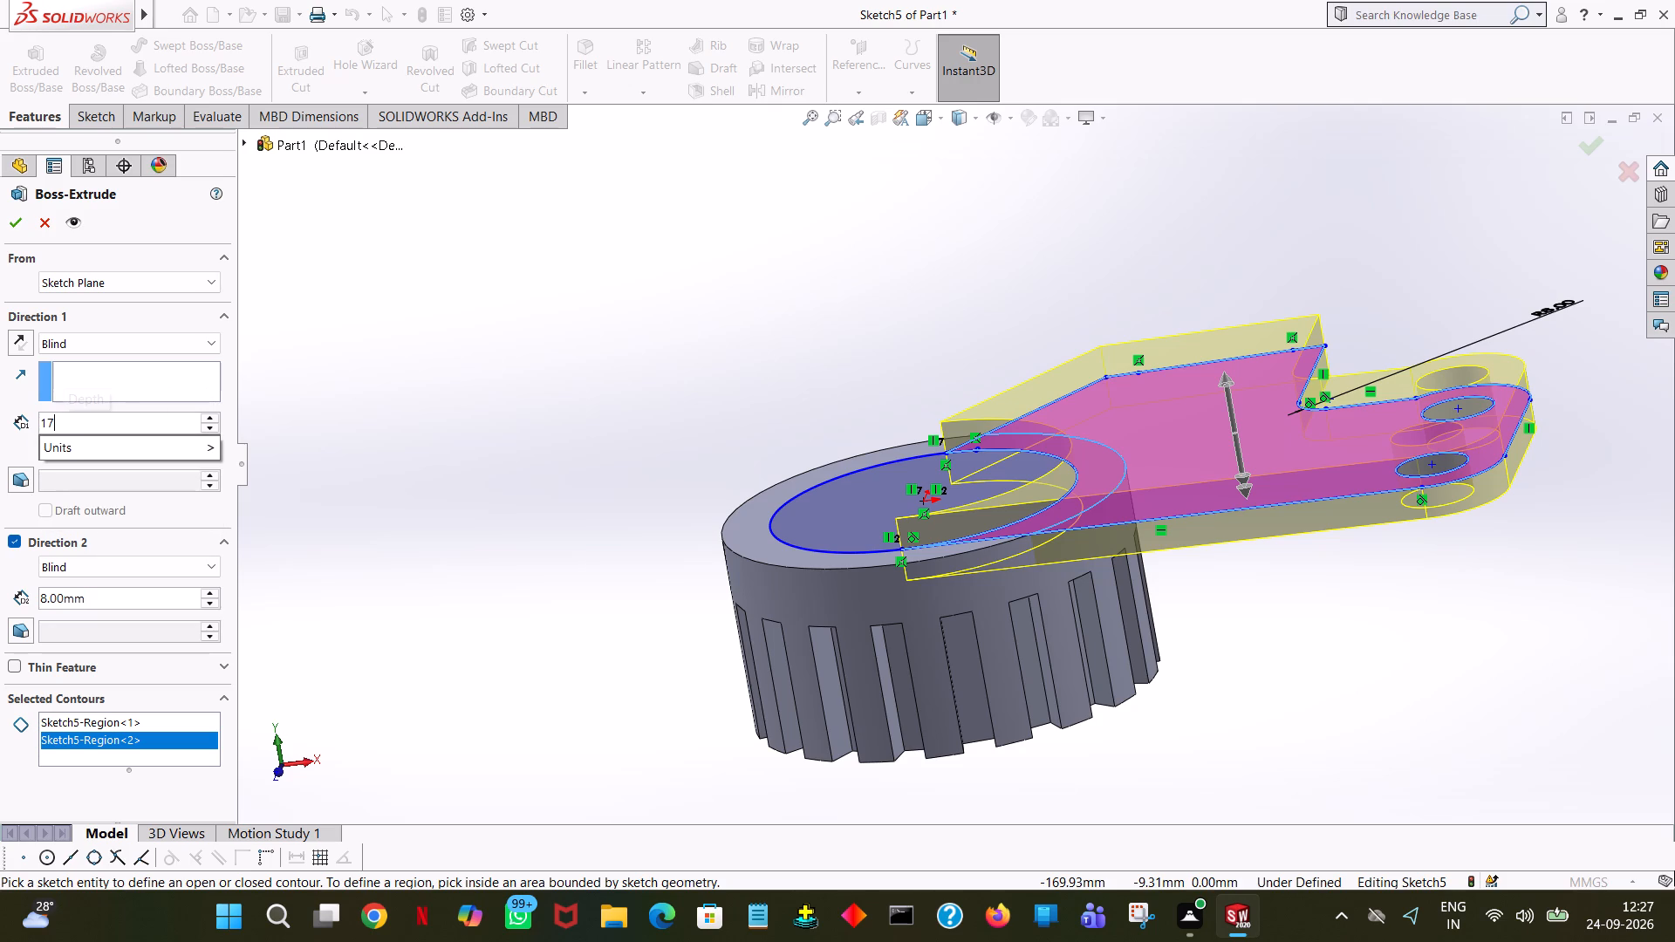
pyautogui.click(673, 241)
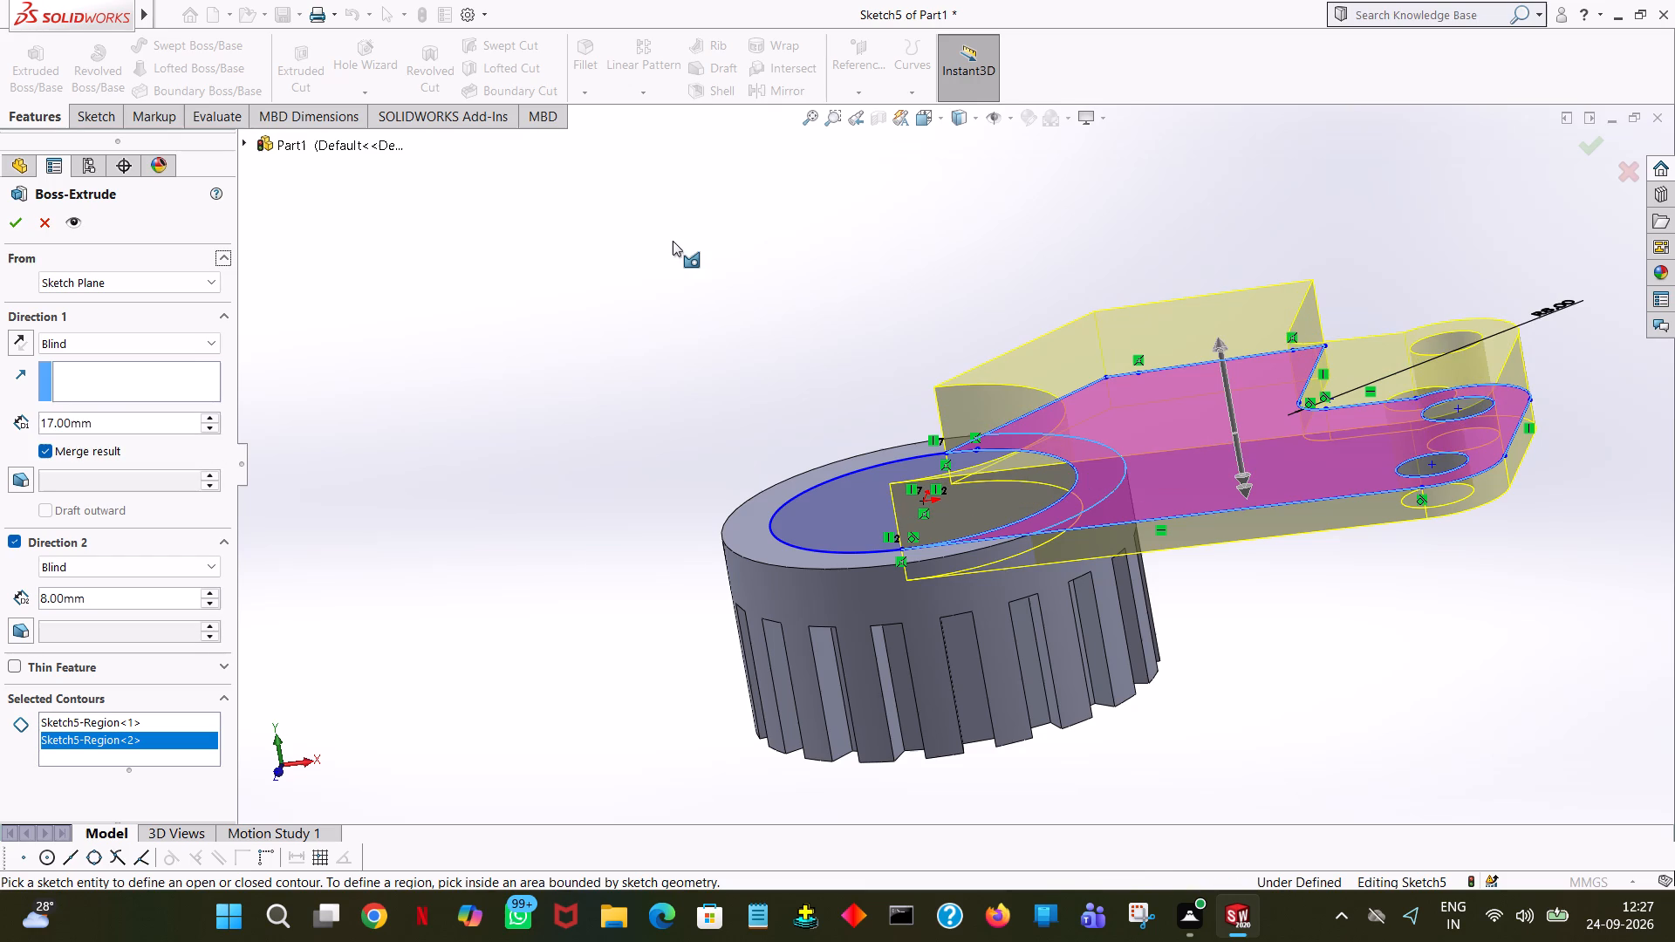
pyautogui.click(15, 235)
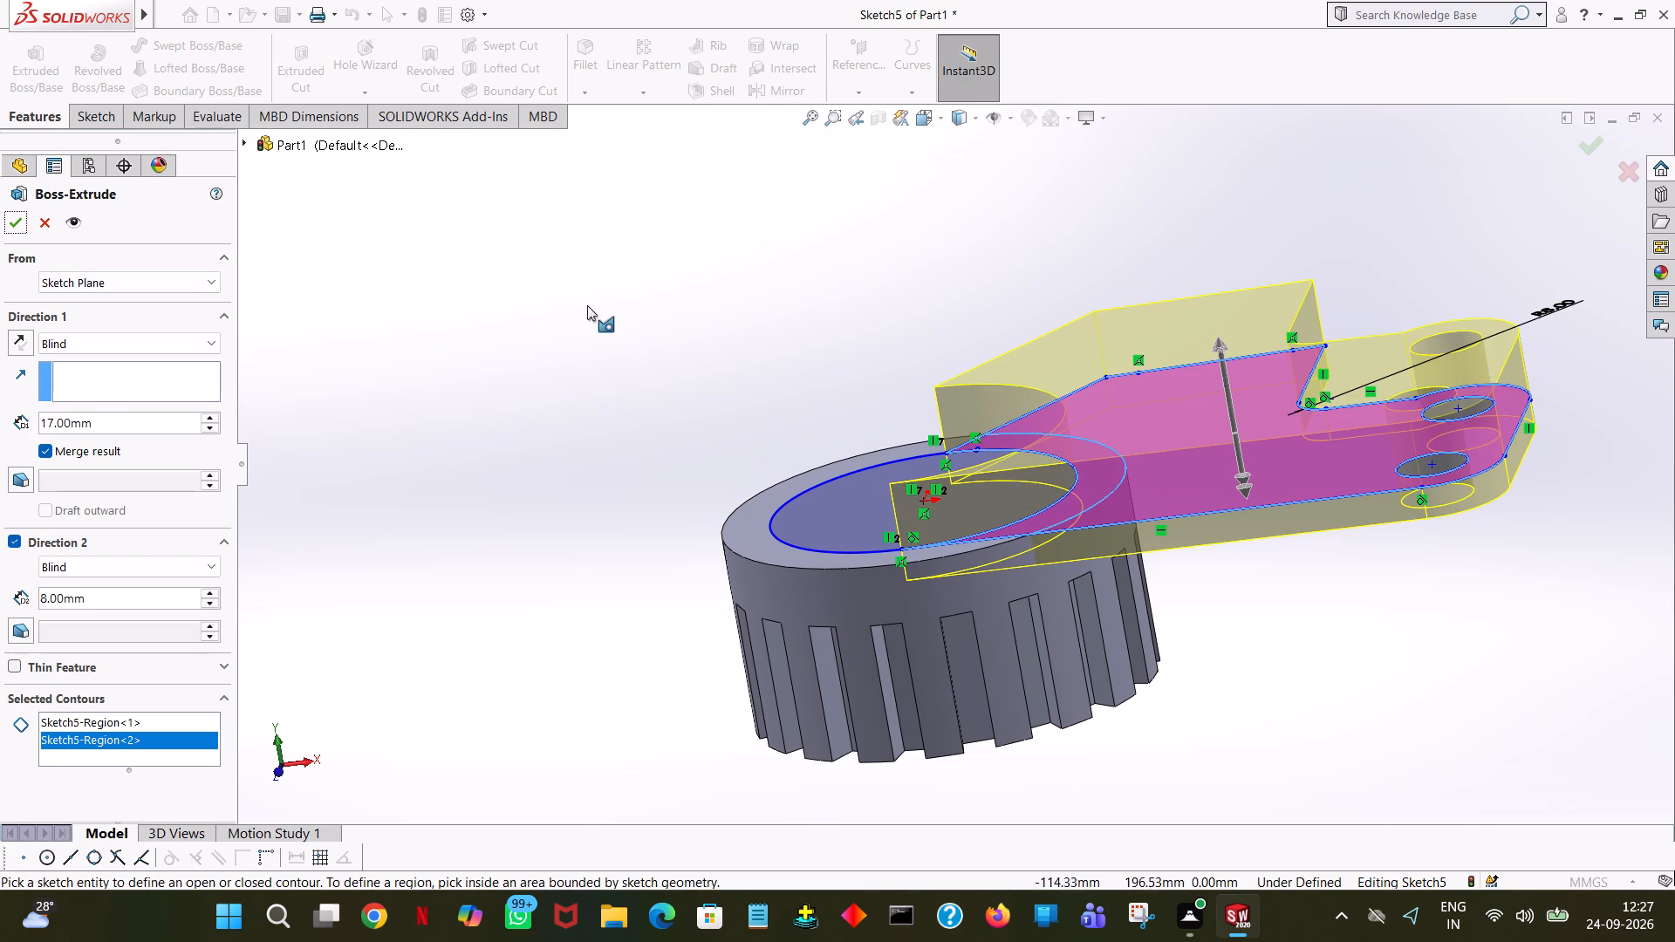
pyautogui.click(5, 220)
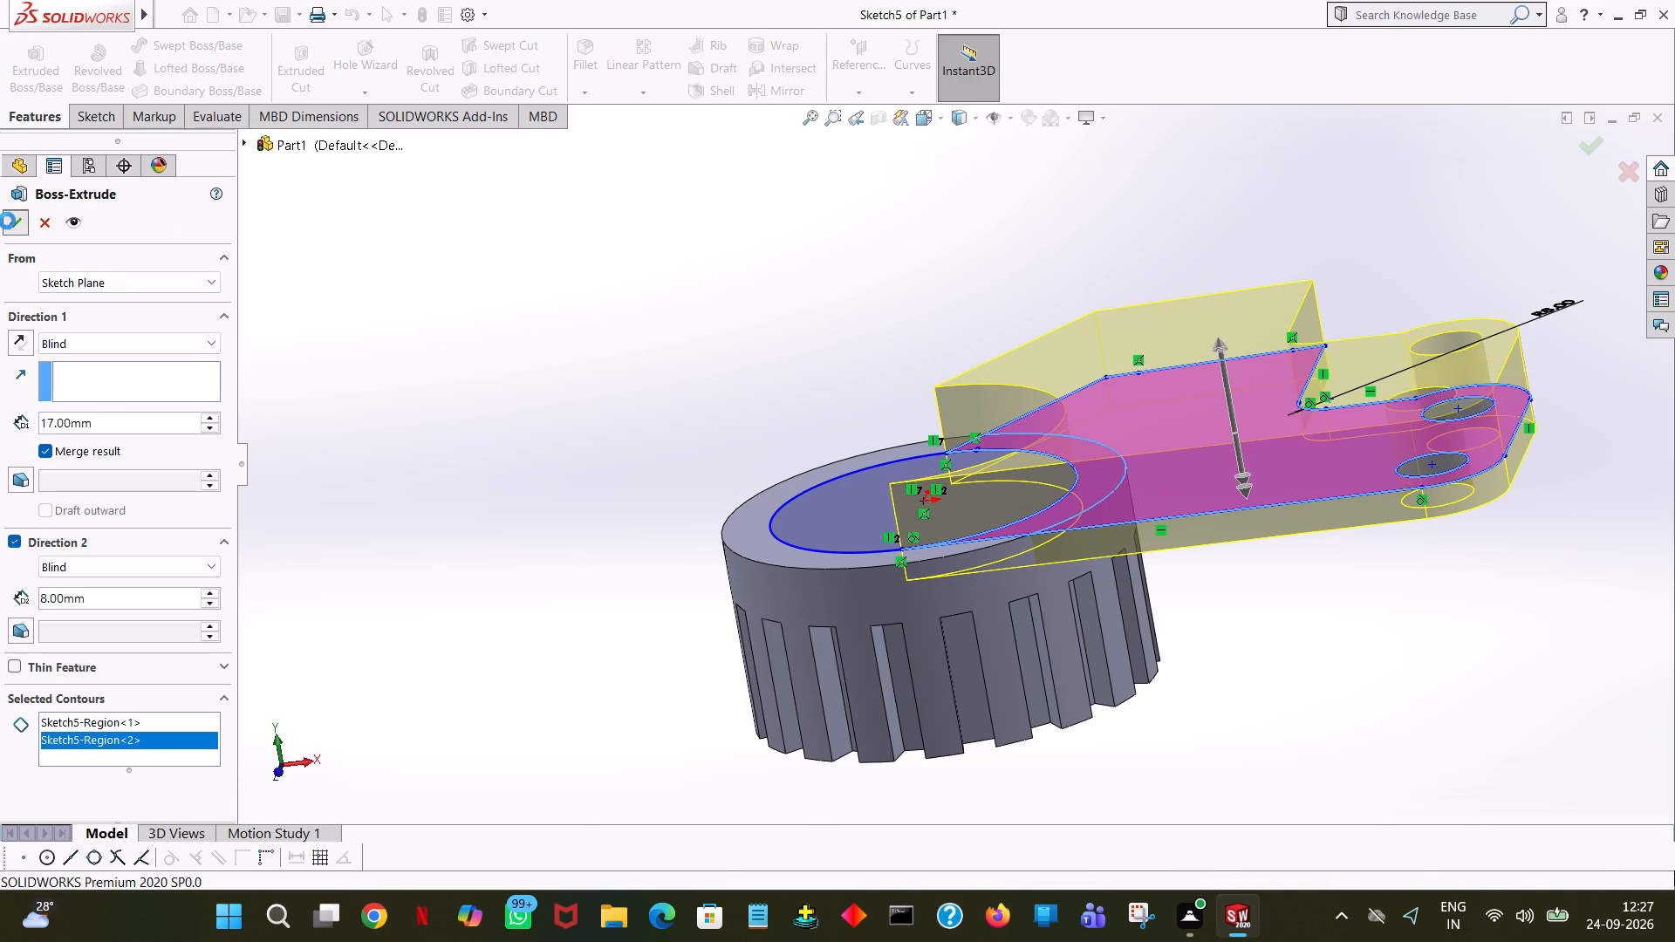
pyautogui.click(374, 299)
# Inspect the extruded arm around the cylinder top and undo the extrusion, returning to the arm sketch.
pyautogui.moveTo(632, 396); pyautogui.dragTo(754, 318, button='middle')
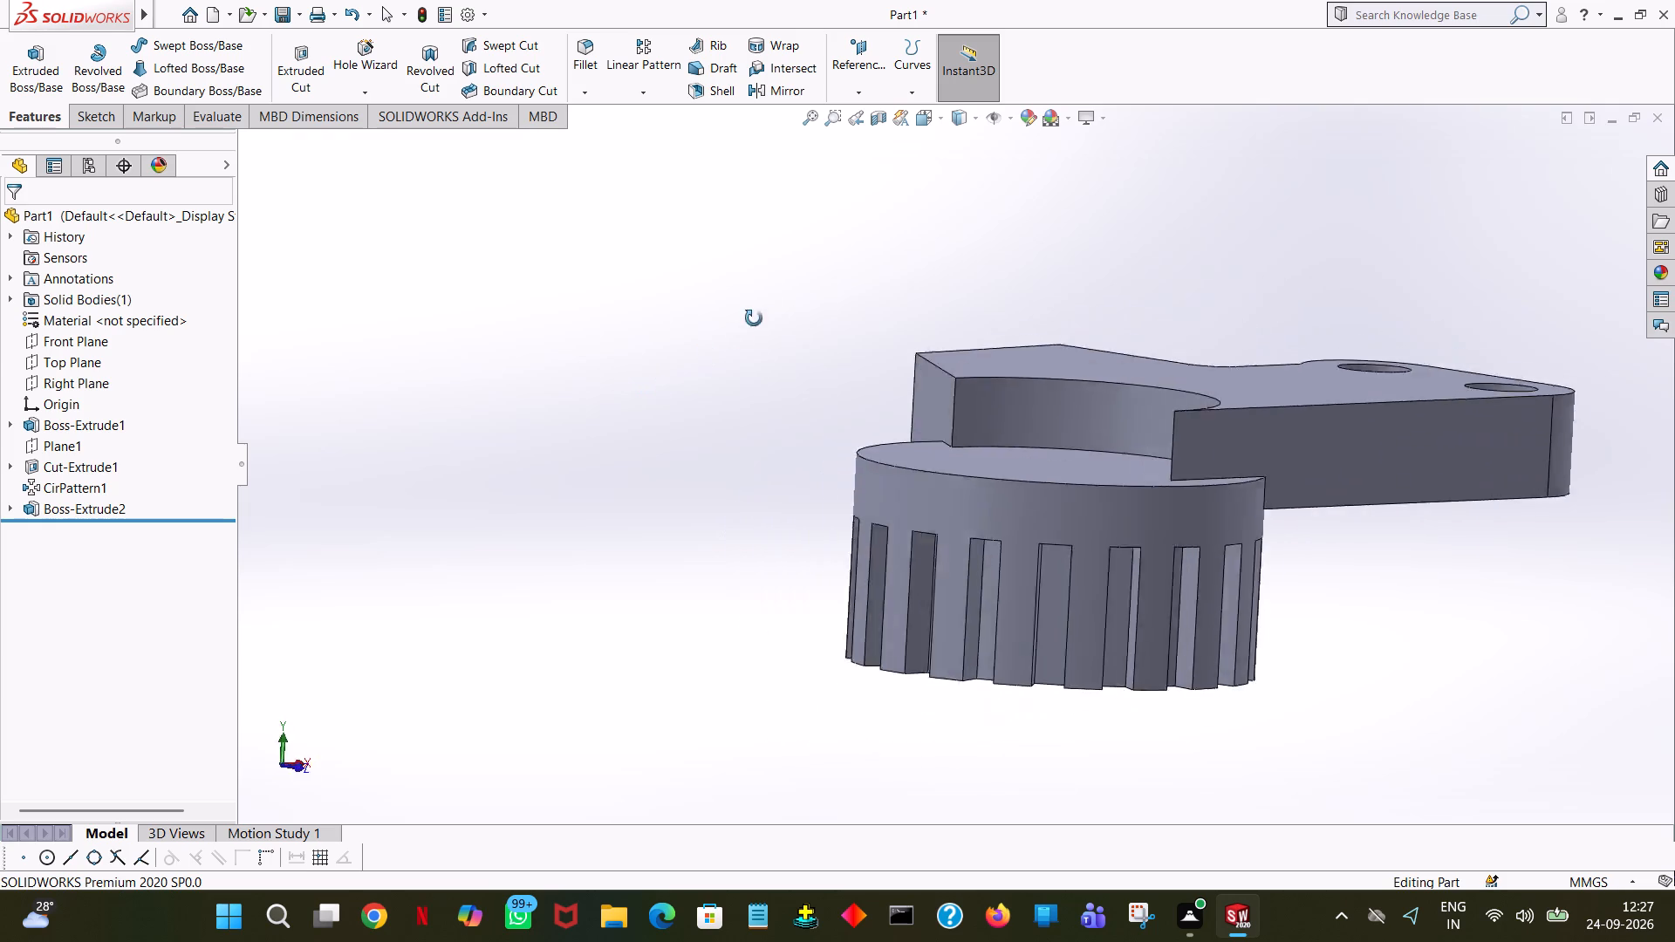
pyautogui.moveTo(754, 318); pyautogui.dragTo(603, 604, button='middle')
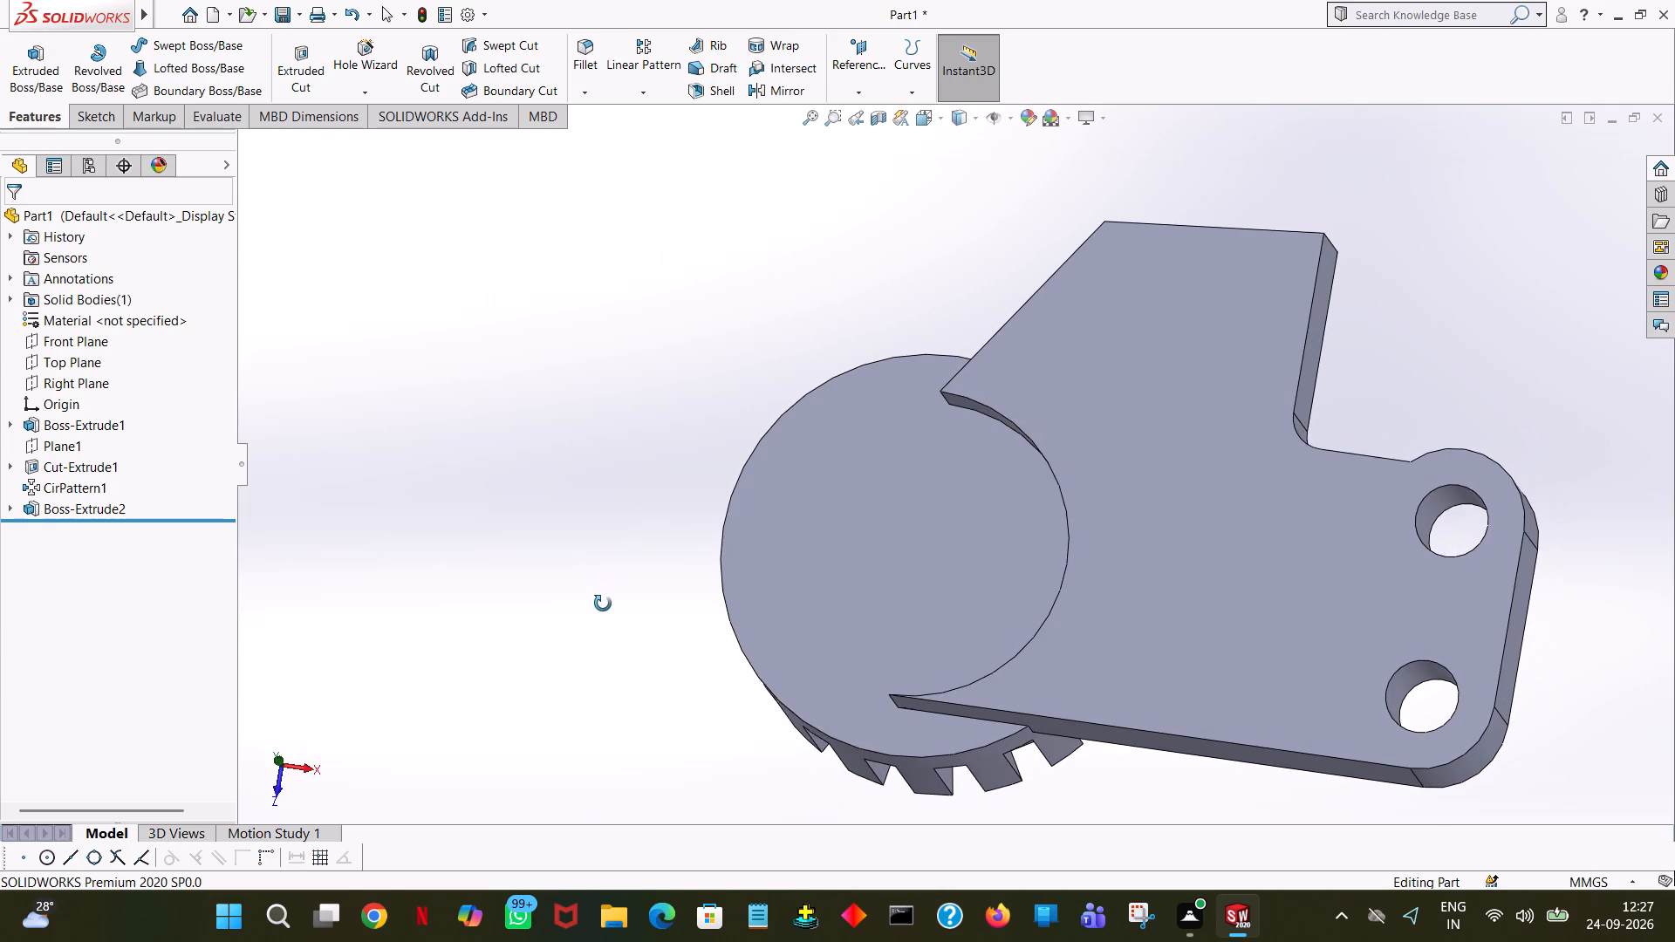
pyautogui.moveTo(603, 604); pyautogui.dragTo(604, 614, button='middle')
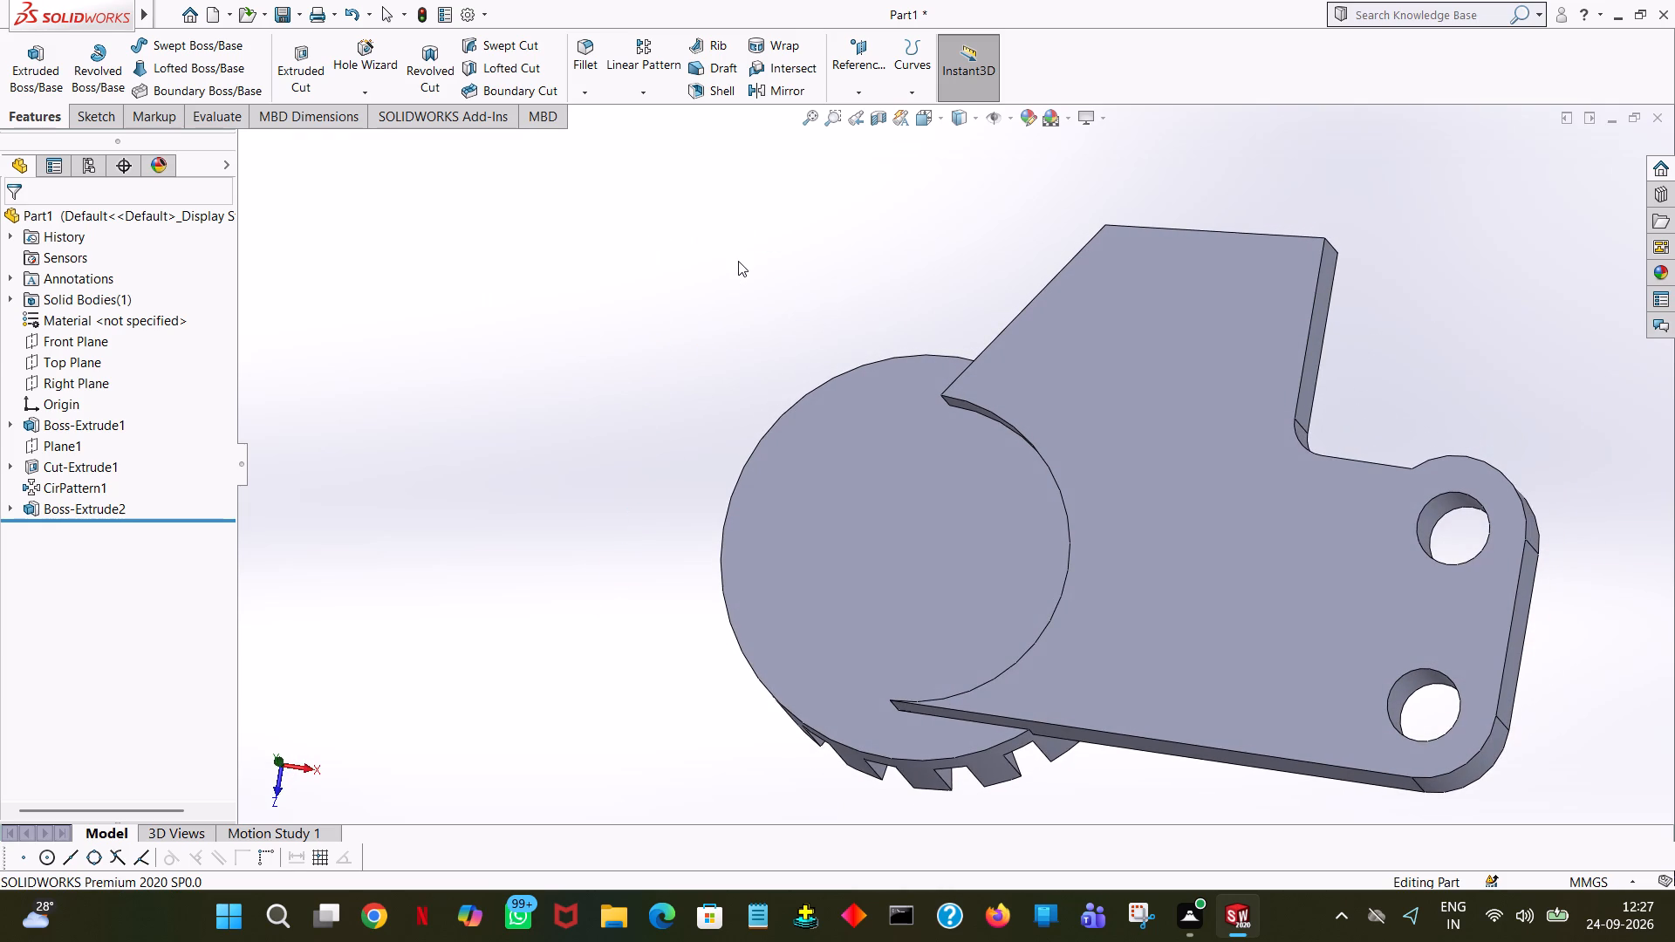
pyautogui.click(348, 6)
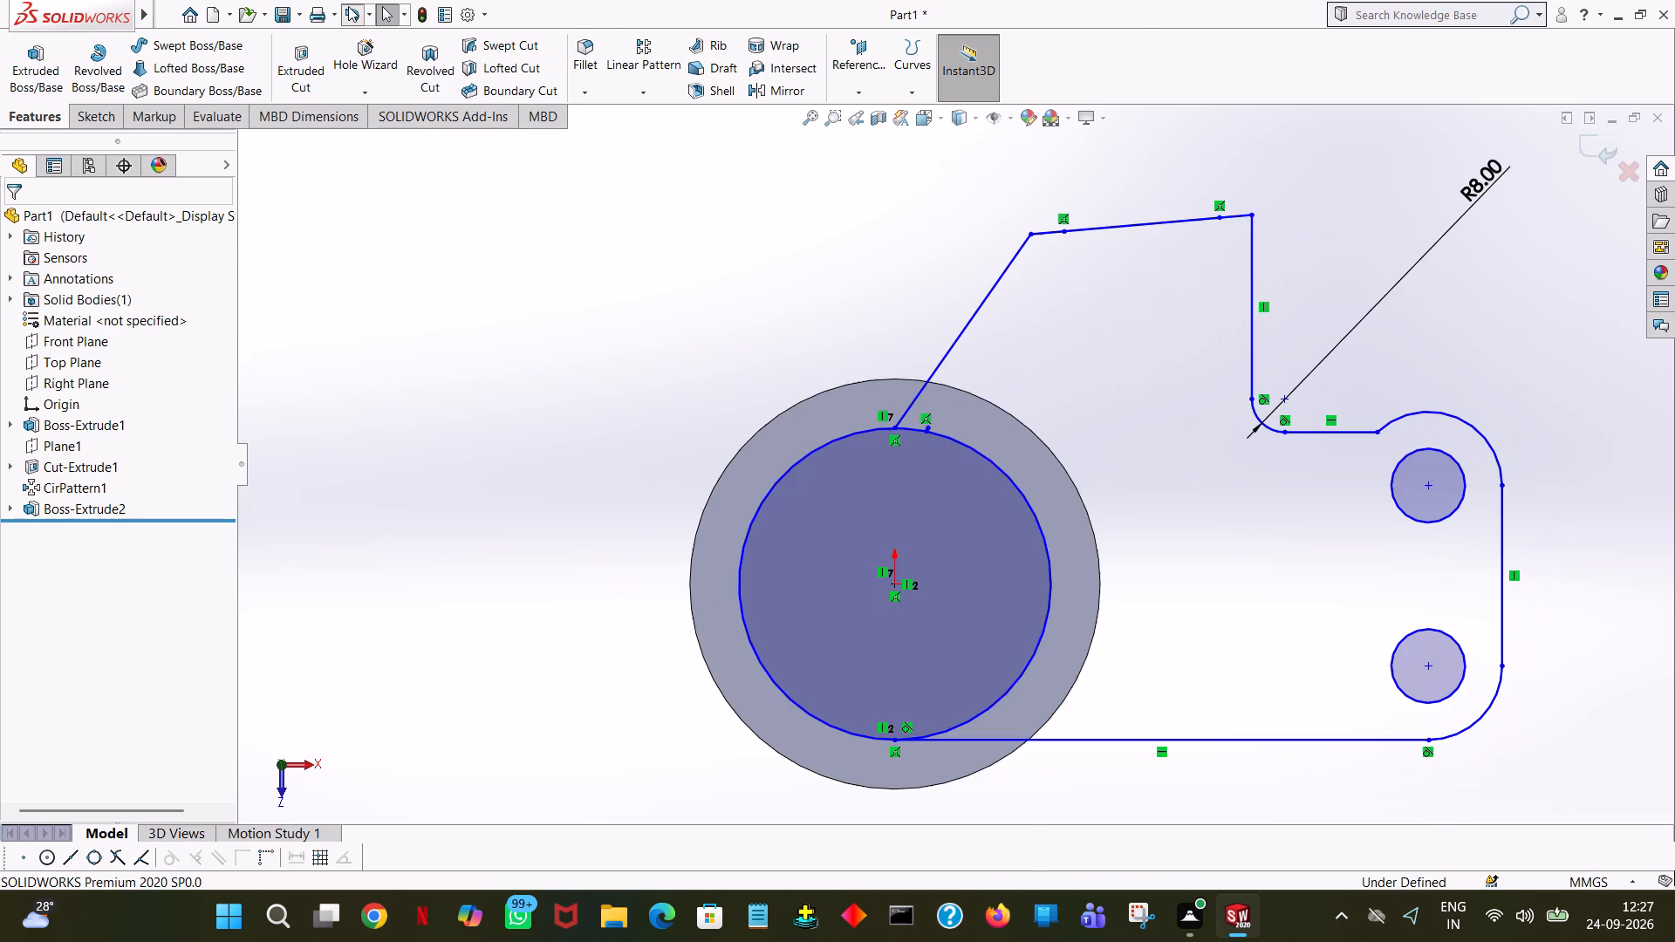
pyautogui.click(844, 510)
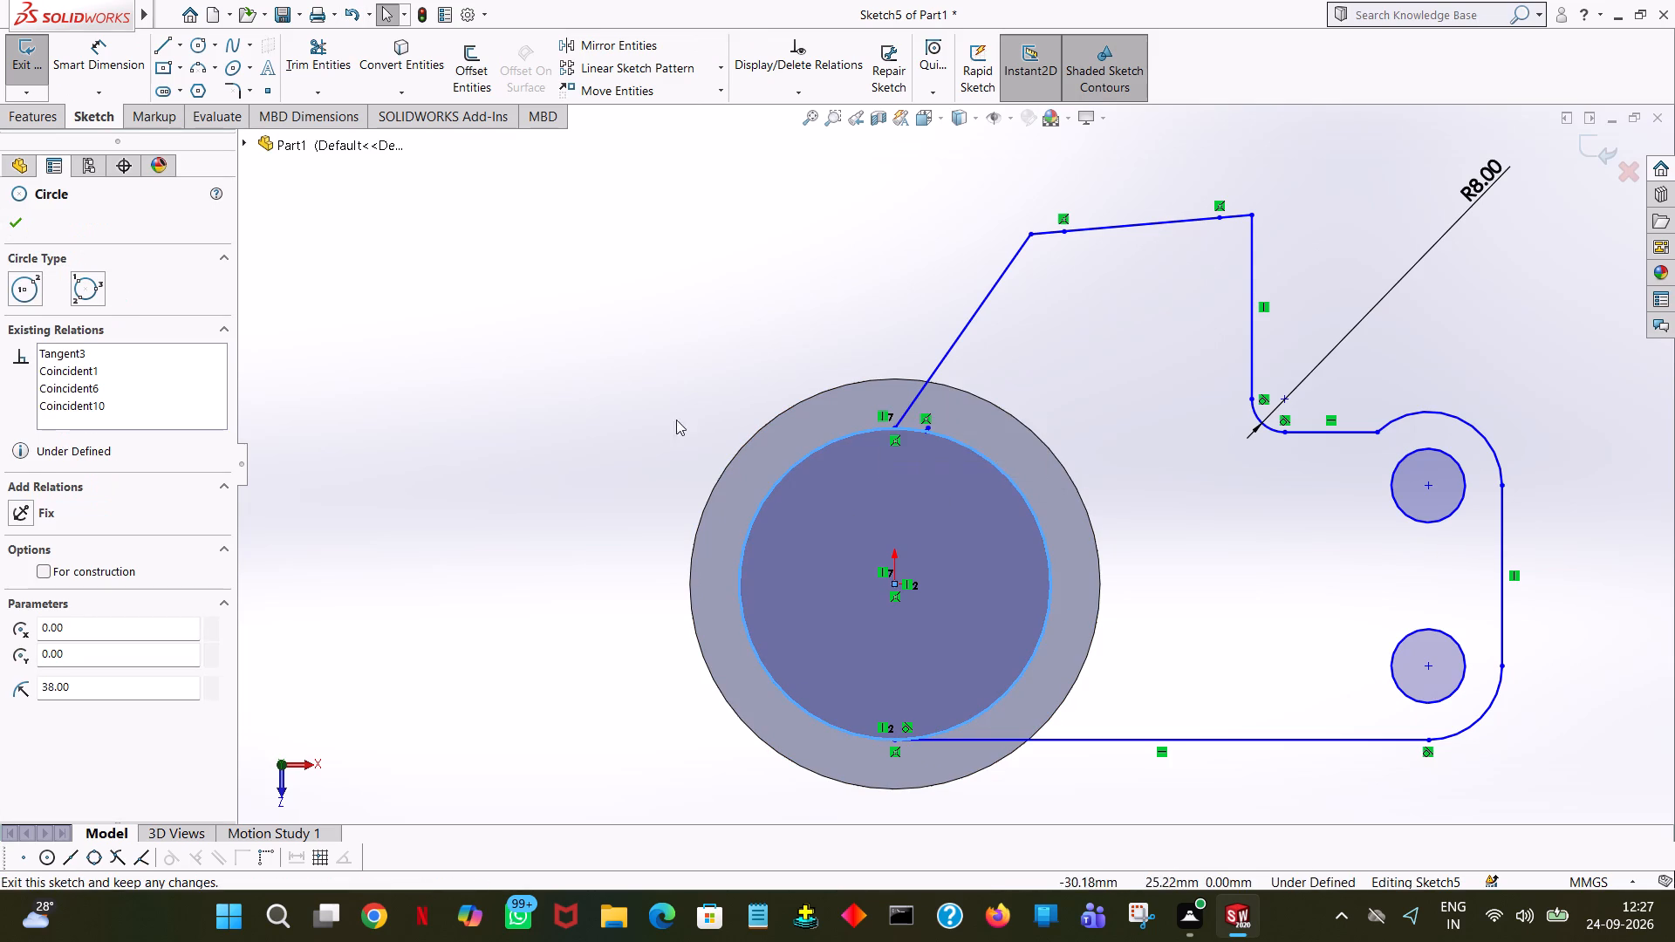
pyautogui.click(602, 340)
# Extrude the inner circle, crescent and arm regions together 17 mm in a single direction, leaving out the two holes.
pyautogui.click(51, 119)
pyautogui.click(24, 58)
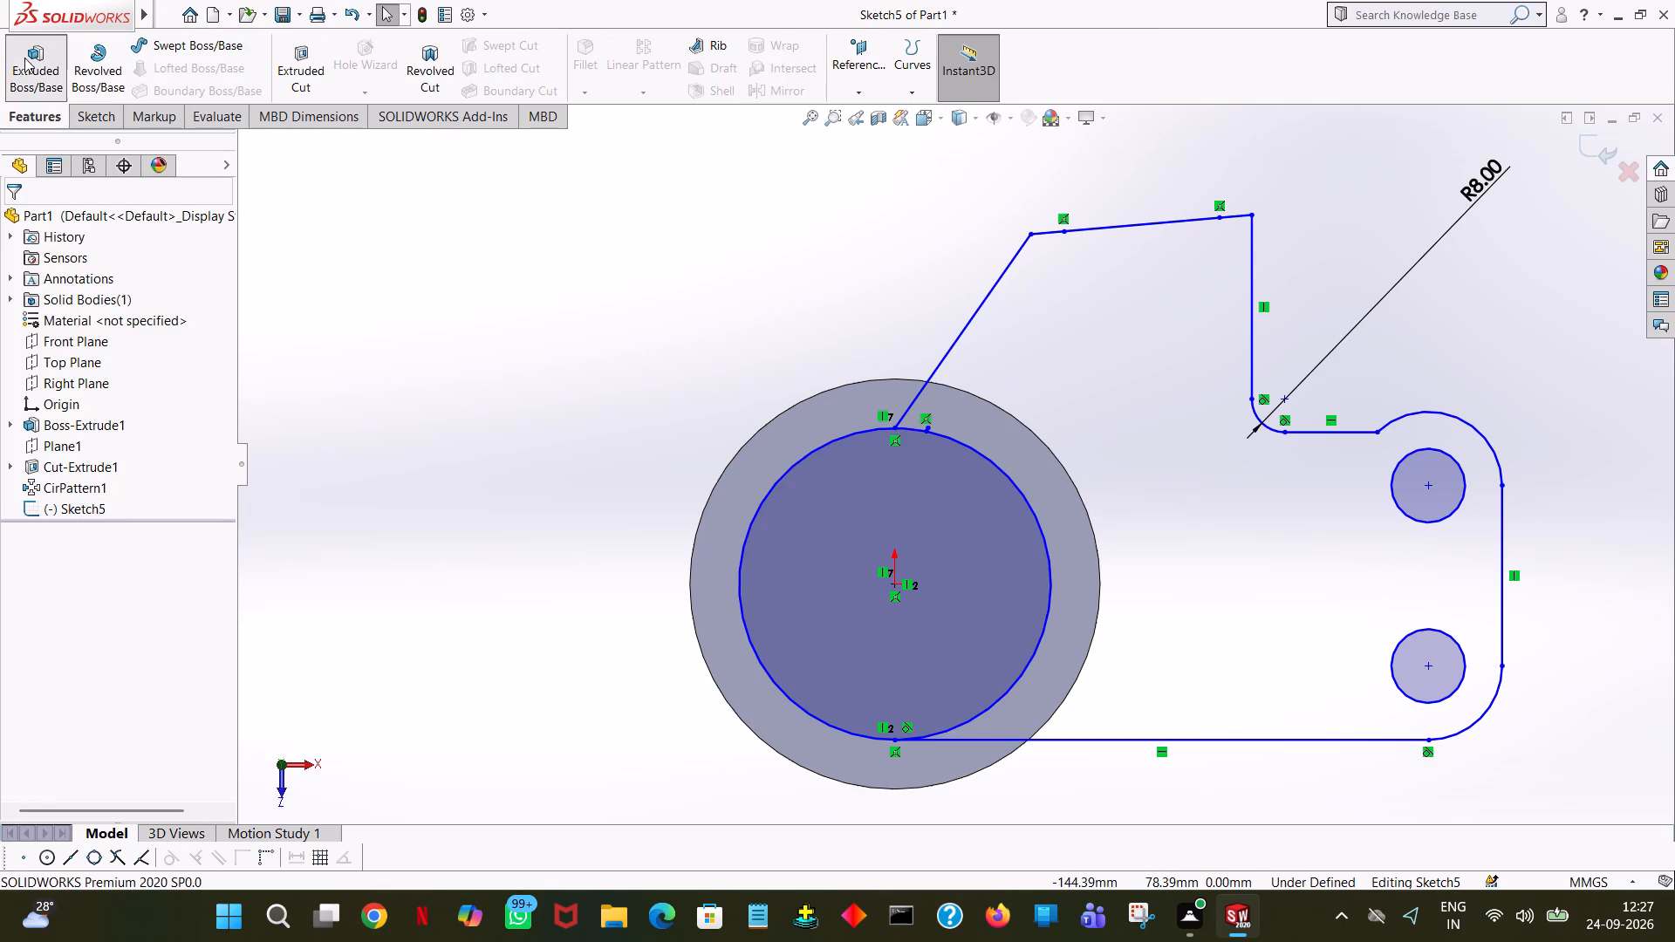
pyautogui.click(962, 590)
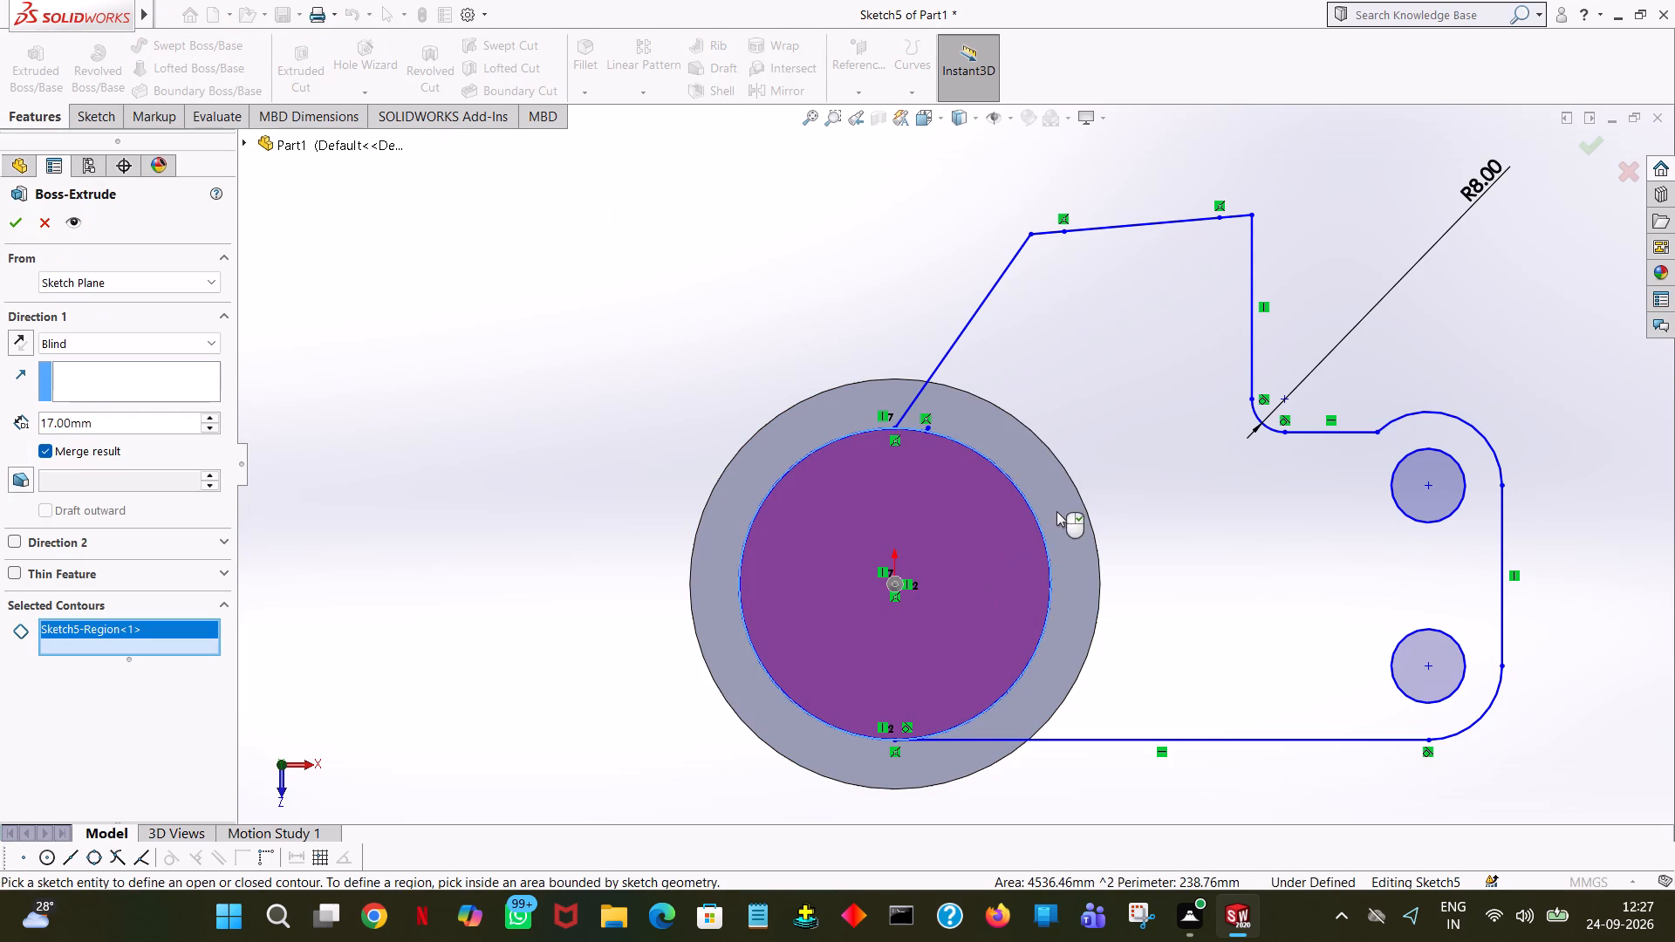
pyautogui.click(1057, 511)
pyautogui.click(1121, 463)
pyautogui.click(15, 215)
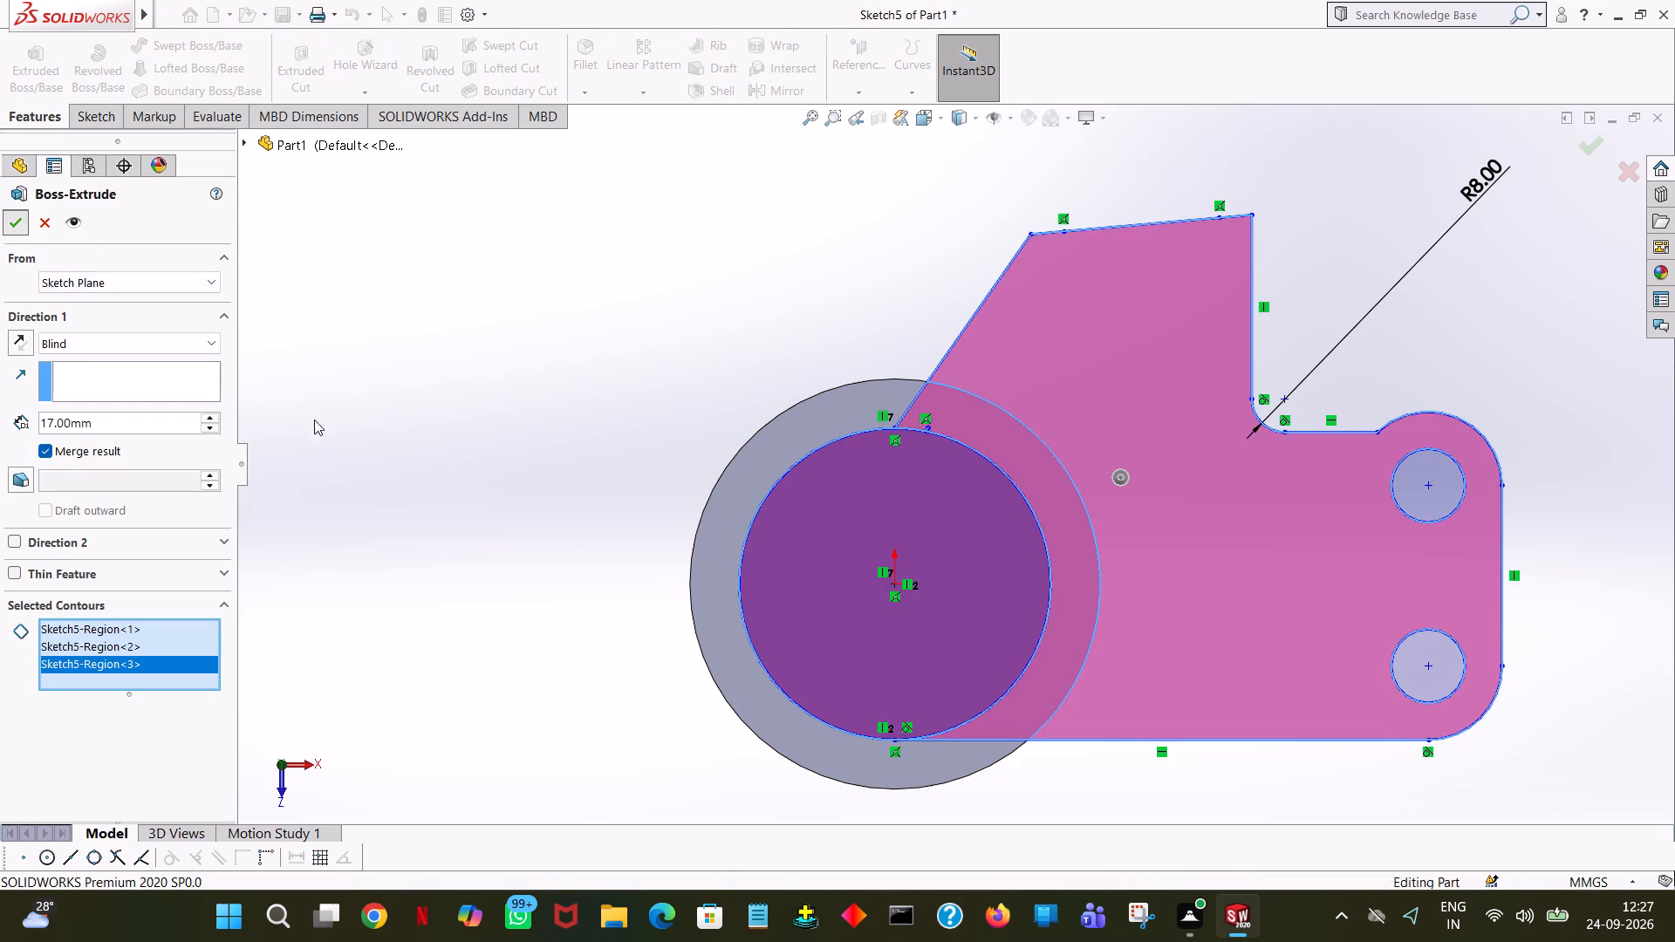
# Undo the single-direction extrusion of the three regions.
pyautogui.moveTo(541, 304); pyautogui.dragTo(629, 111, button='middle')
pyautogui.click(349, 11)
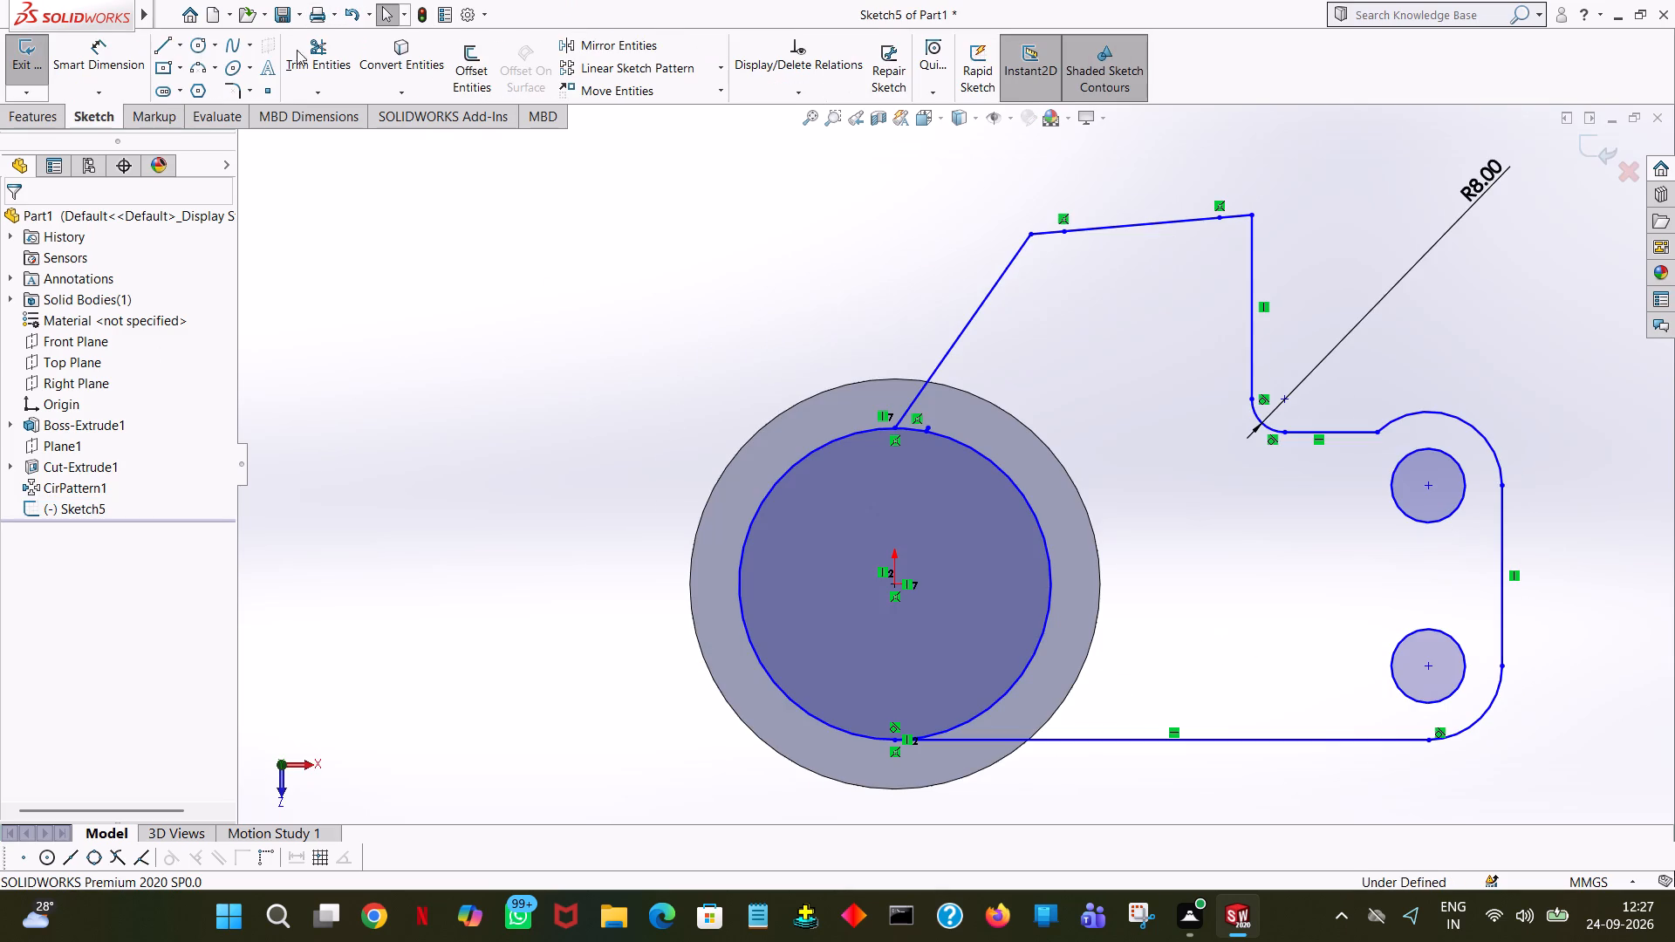
# Extrude the inner circle, crescent and arm regions together, 17 mm in Direction 1 and 8 mm in Direction 2, leaving out the two holes.
pyautogui.click(35, 119)
pyautogui.click(31, 58)
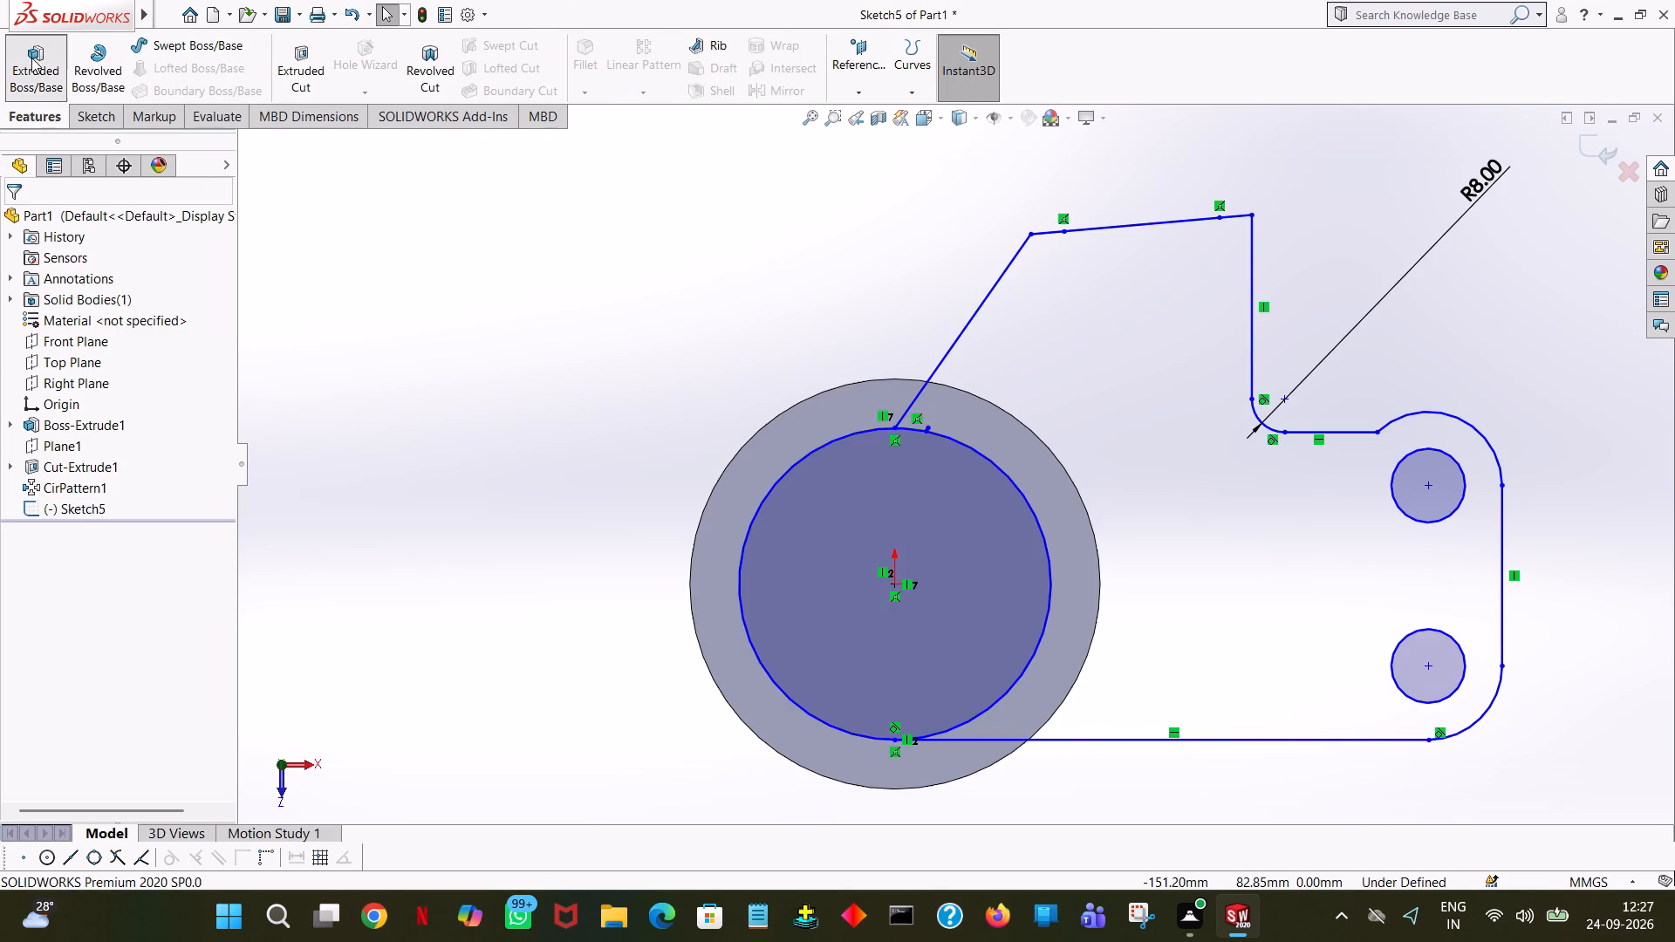
pyautogui.click(928, 619)
pyautogui.click(1078, 512)
pyautogui.click(1133, 461)
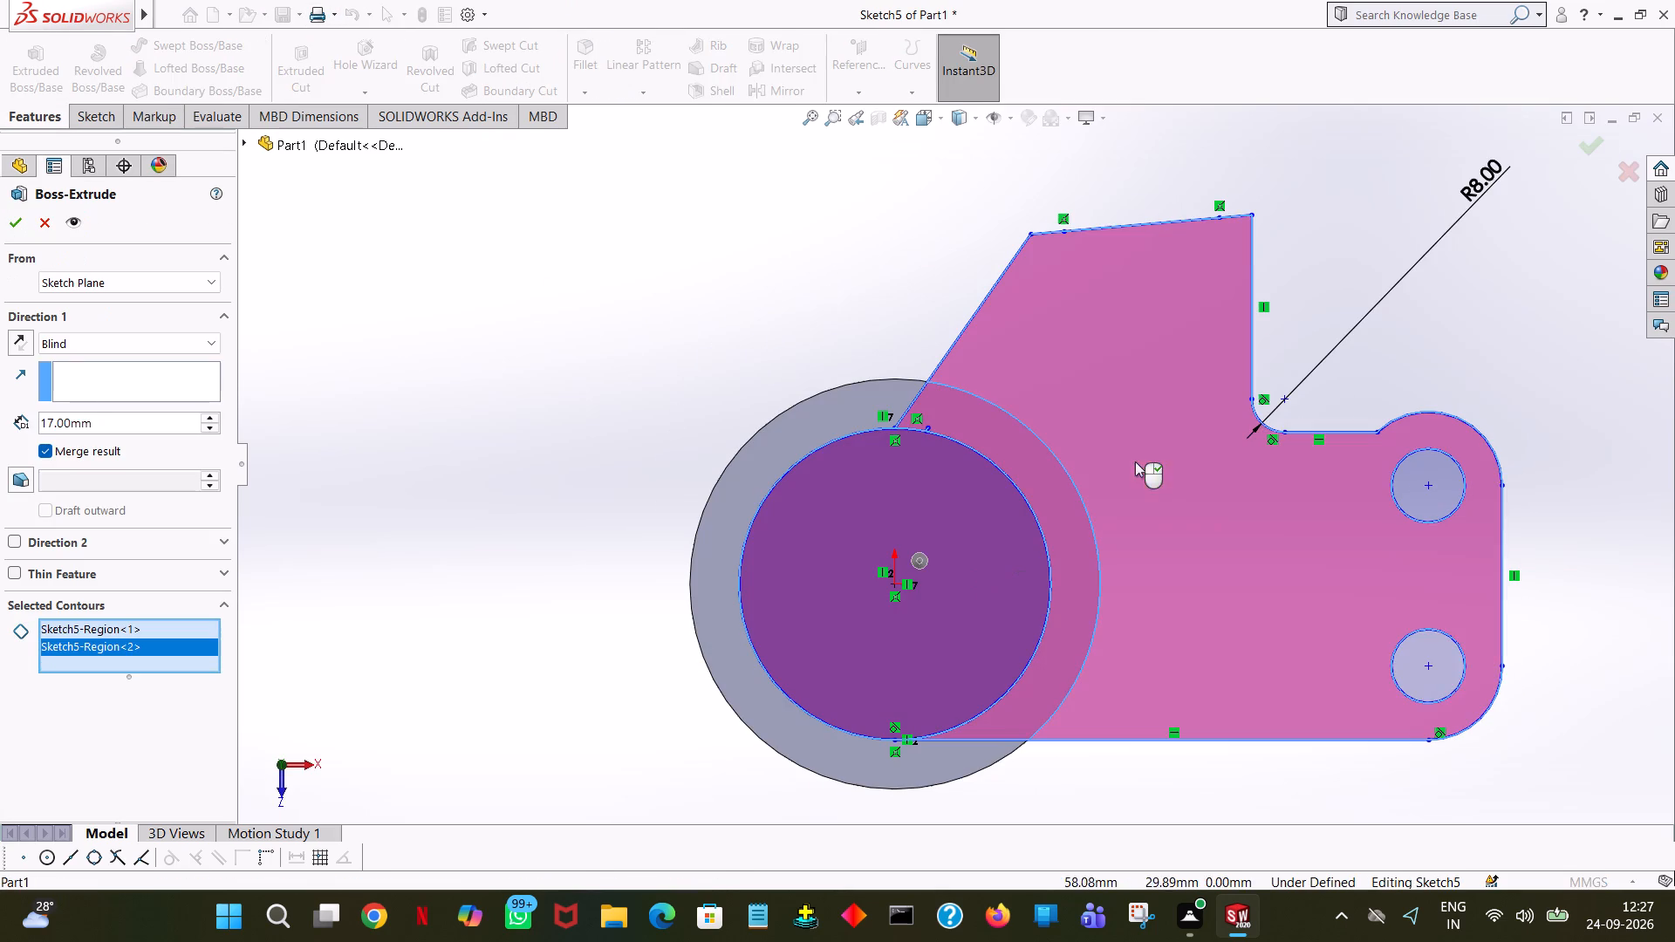
pyautogui.moveTo(1105, 814); pyautogui.dragTo(1065, 494, button='middle')
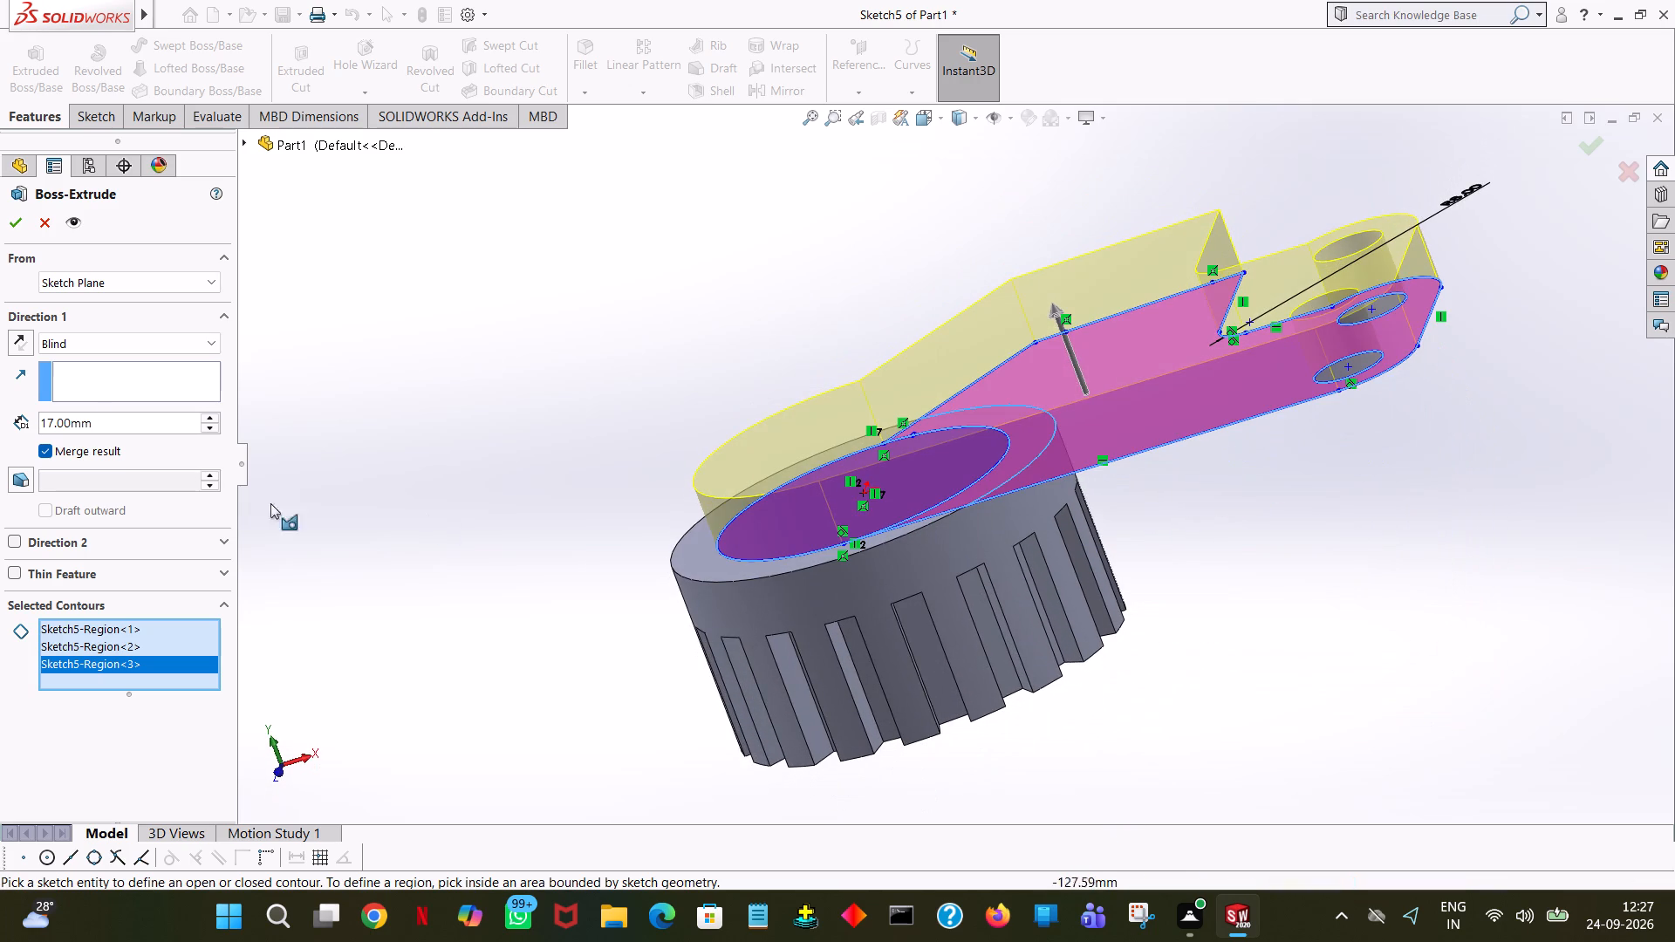
pyautogui.click(16, 543)
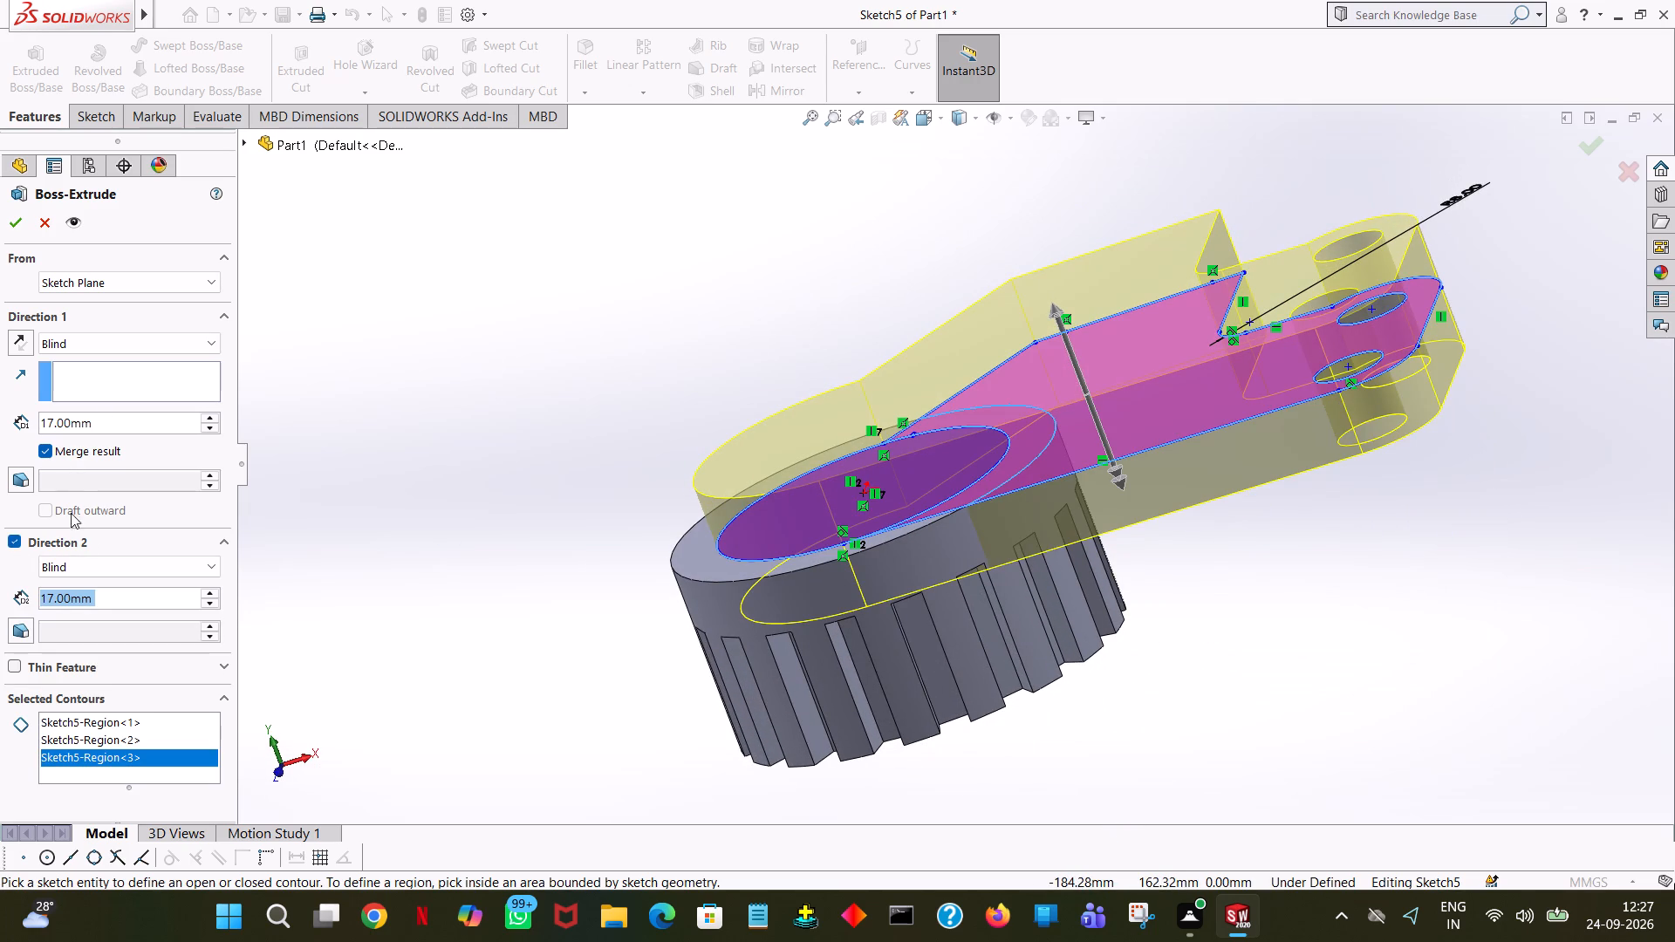
pyautogui.press('8')
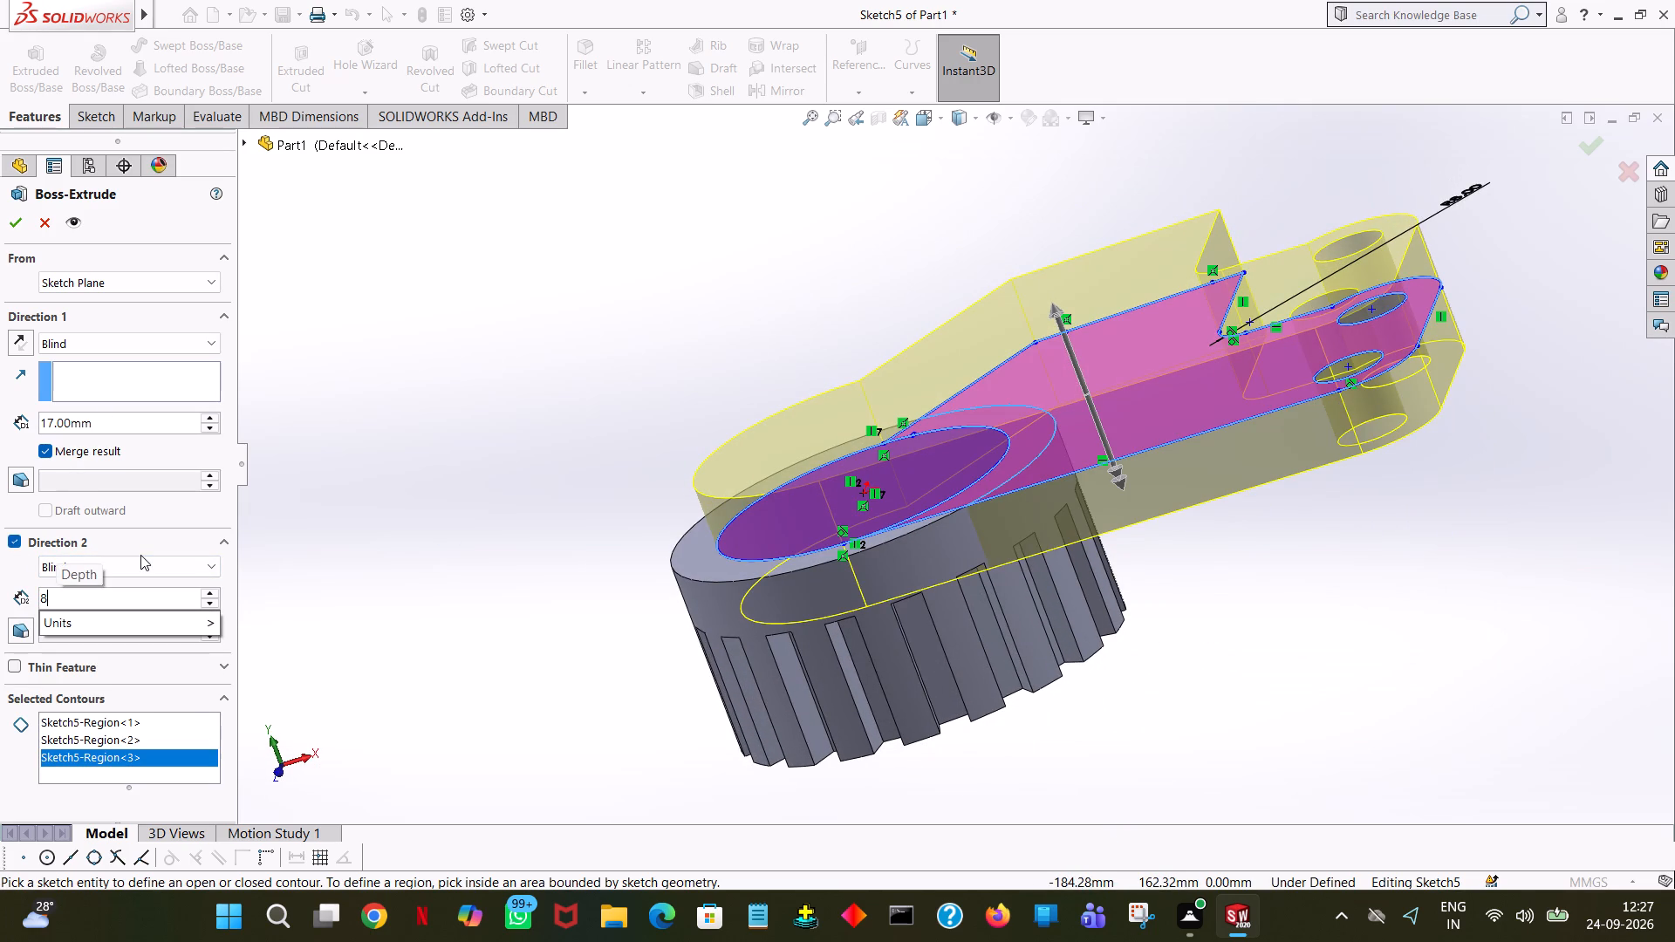
pyautogui.click(525, 292)
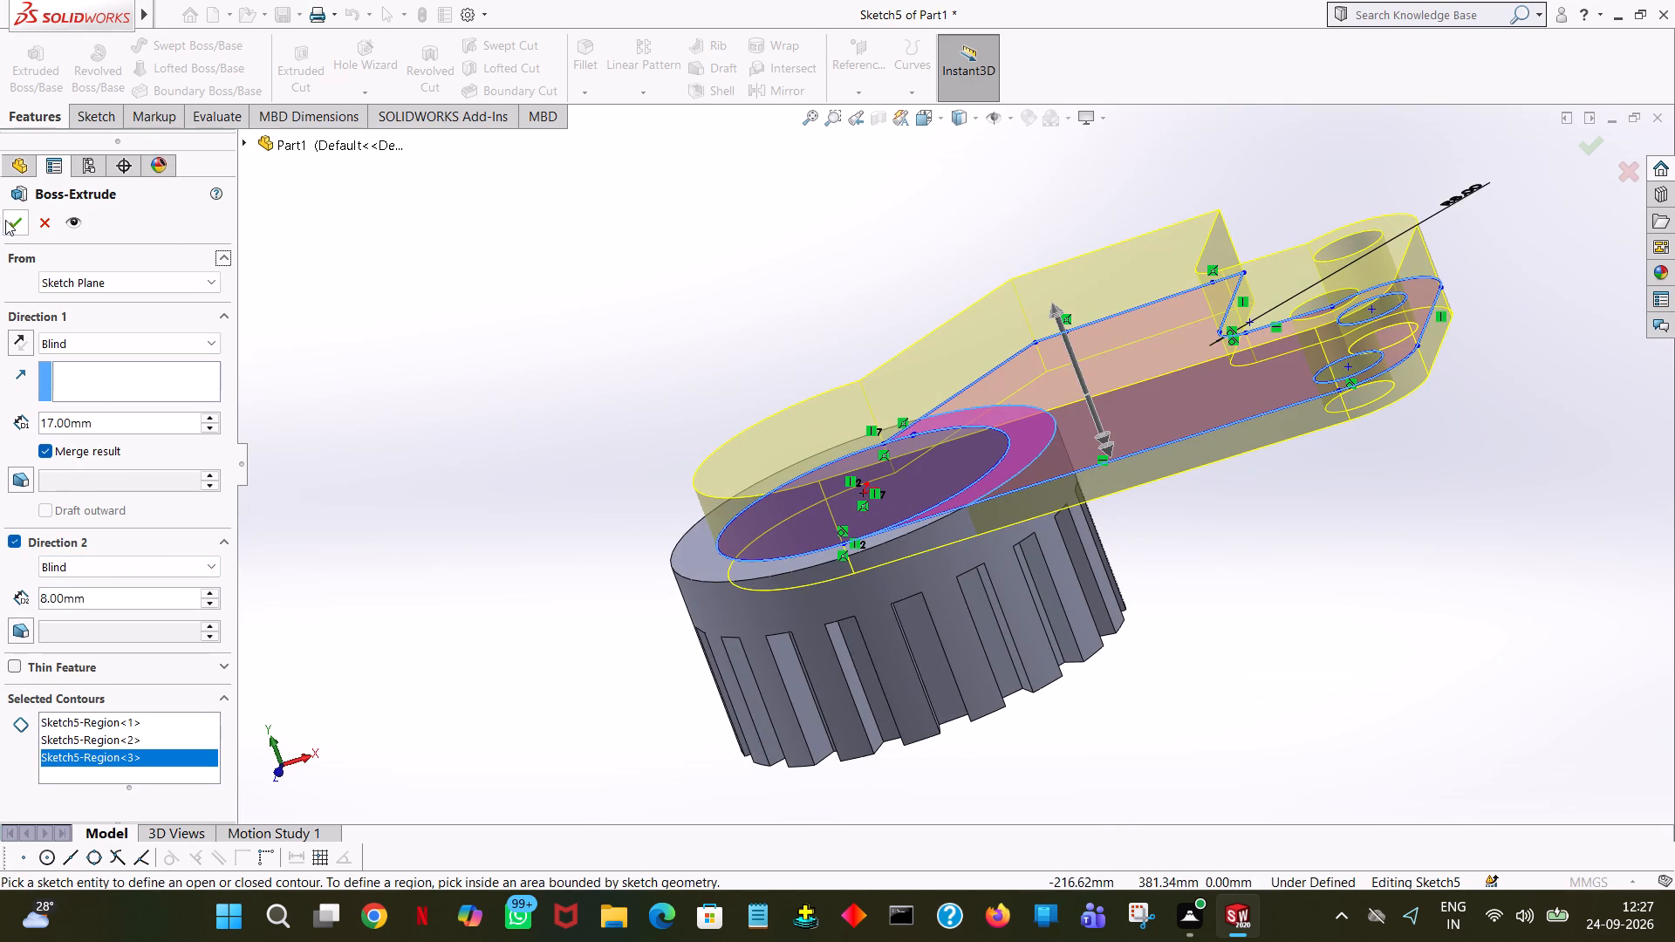
pyautogui.click(6, 224)
pyautogui.click(592, 235)
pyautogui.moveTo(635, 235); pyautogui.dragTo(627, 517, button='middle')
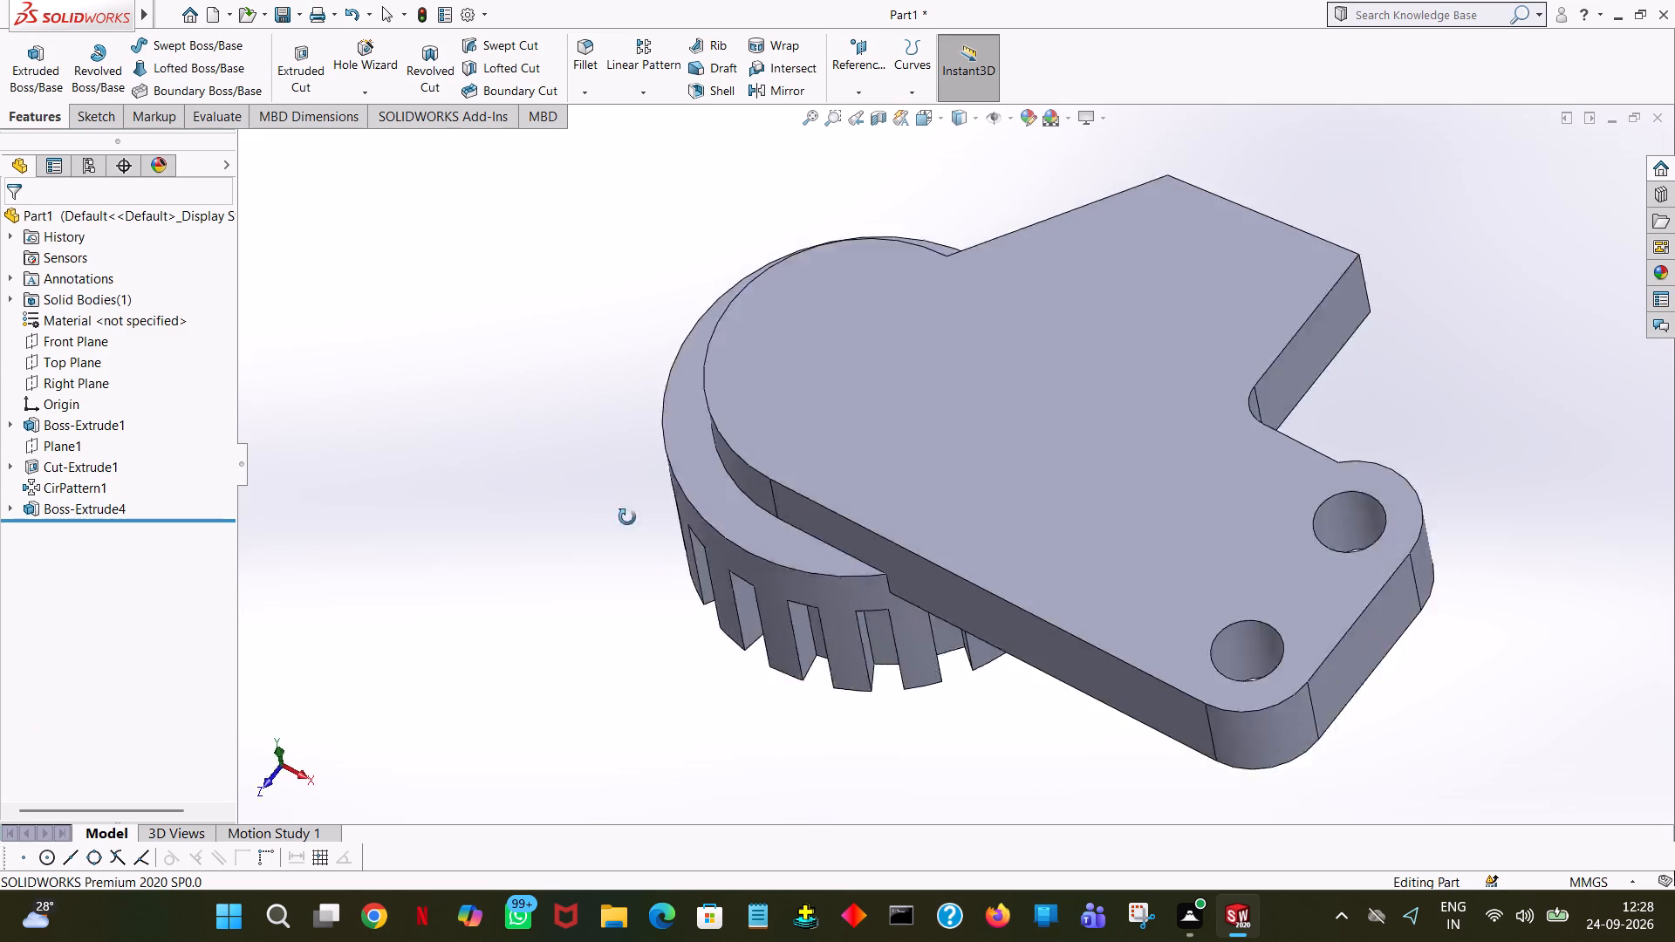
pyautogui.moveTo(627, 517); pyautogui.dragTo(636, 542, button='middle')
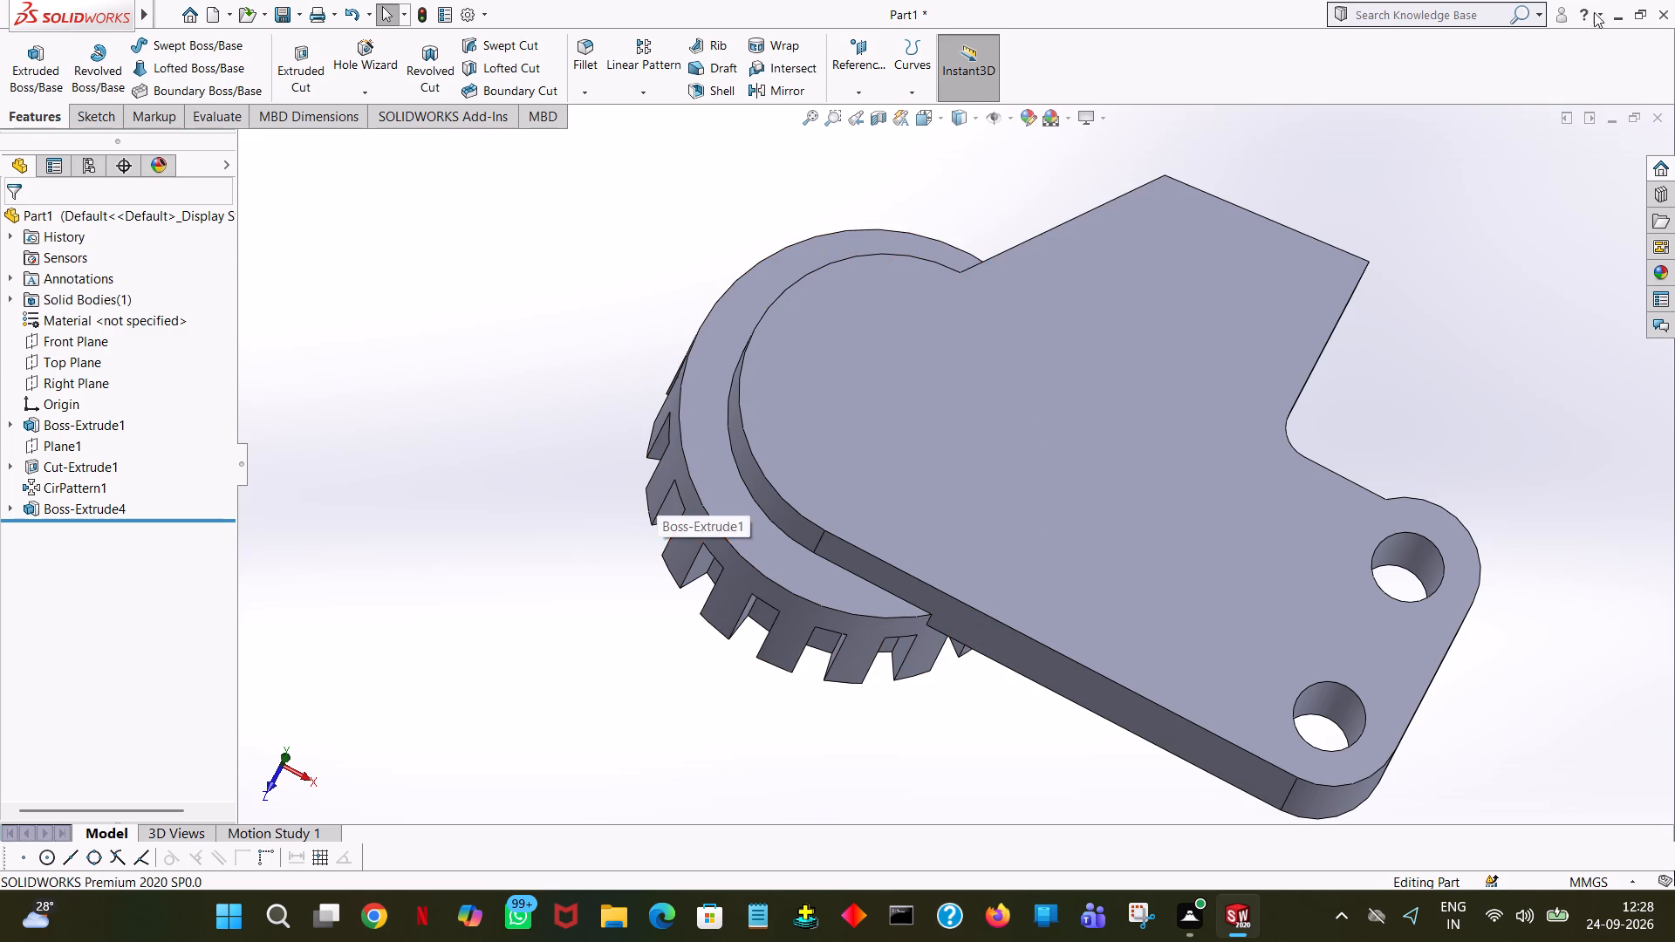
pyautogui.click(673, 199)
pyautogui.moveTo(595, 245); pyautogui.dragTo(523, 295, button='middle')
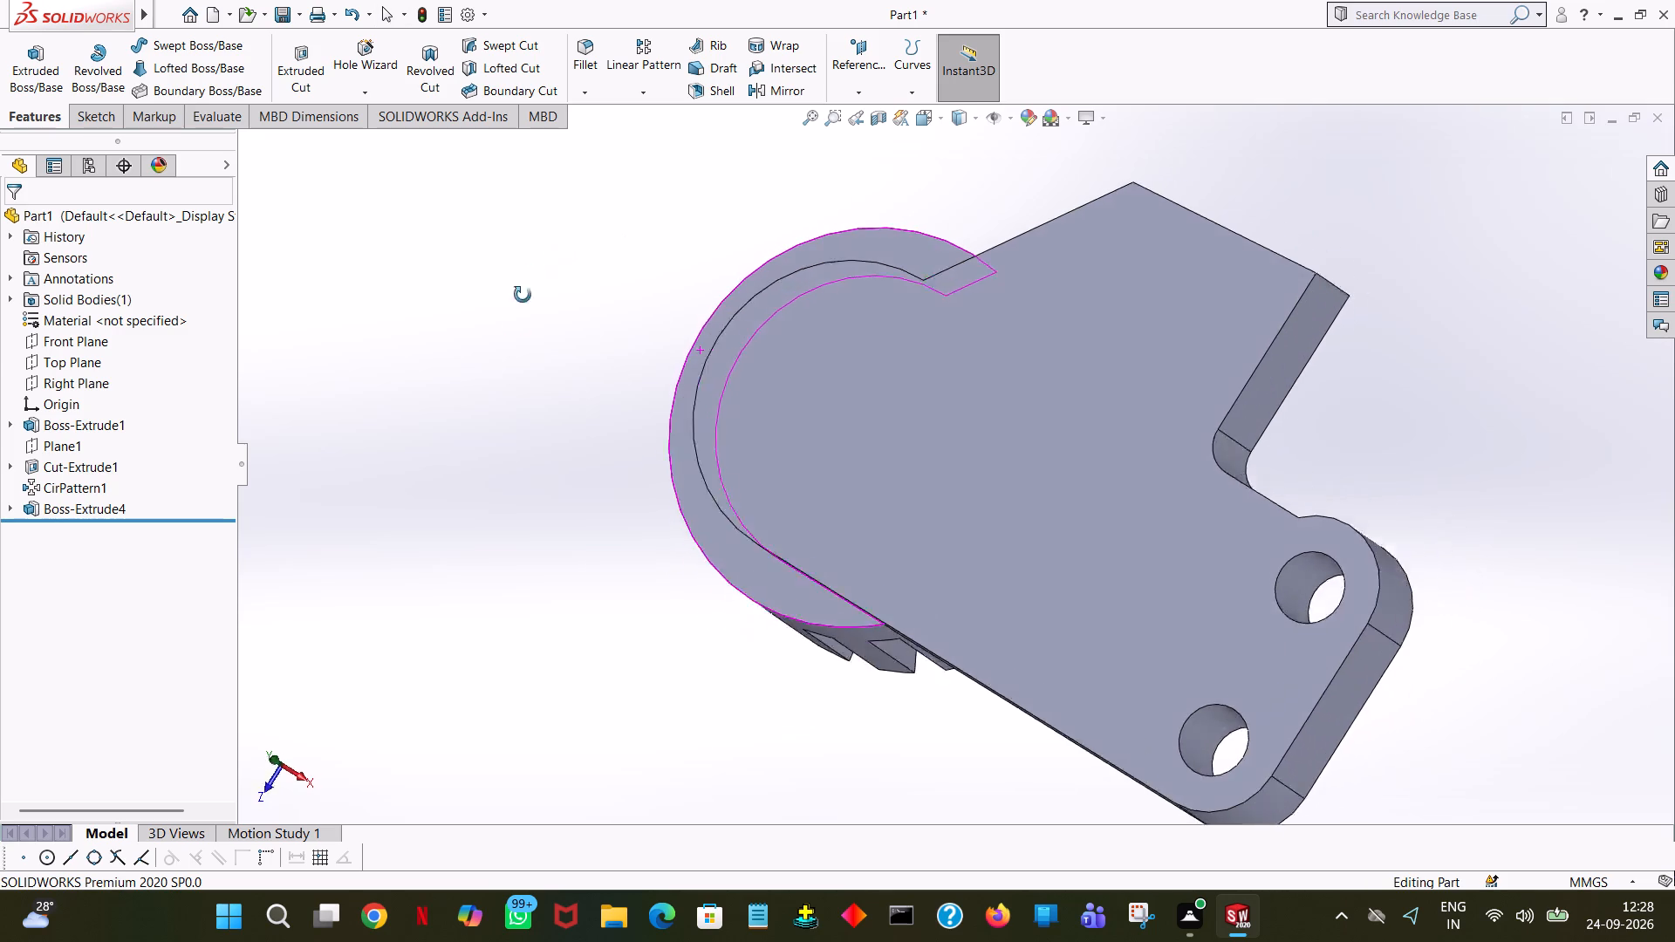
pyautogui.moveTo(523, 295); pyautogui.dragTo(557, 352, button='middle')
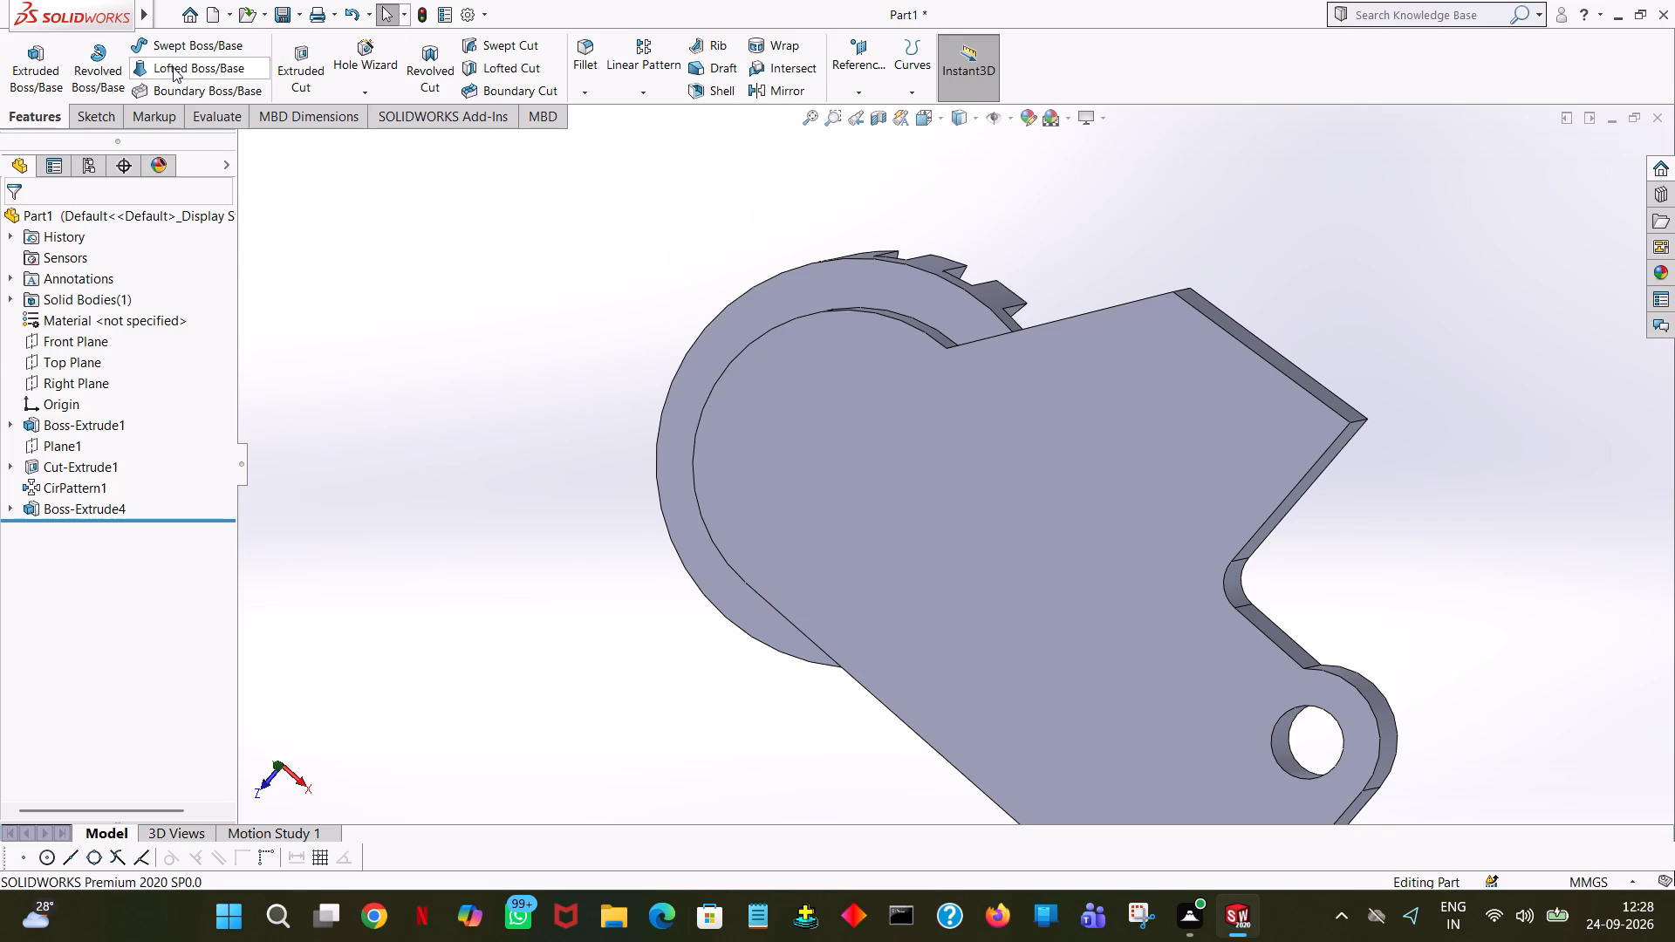
# Start an Extruded Cut sketch on the arm's flat face and draw a 38 mm radius circle centred on the origin.
pyautogui.click(312, 68)
pyautogui.click(944, 454)
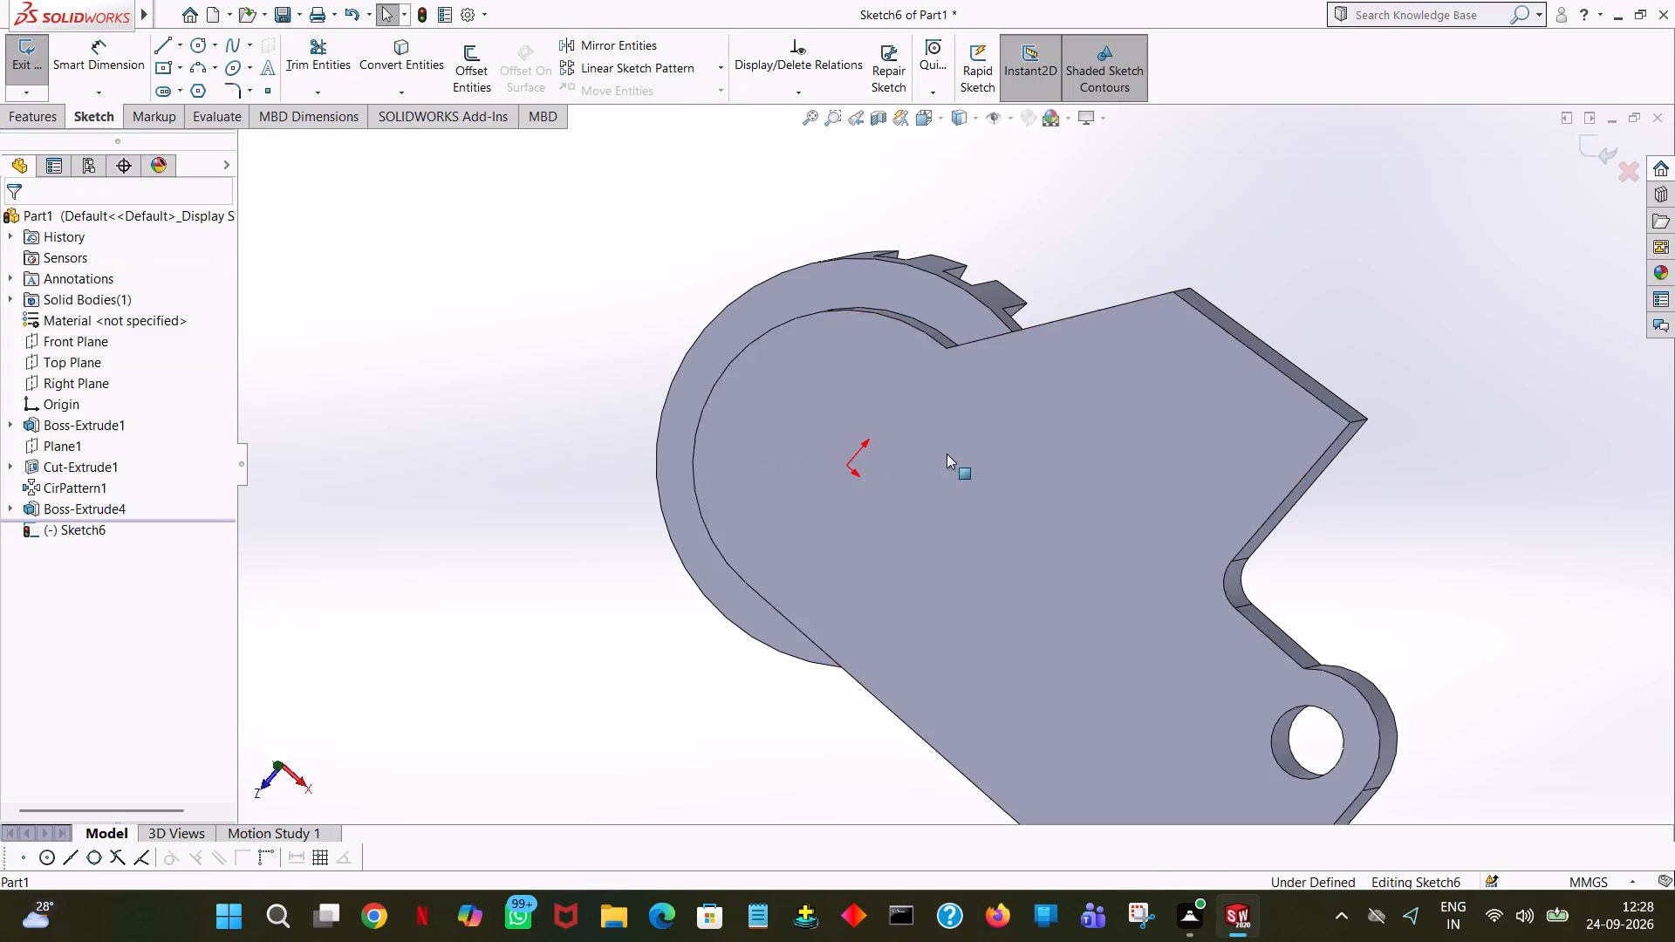
pyautogui.press('space')
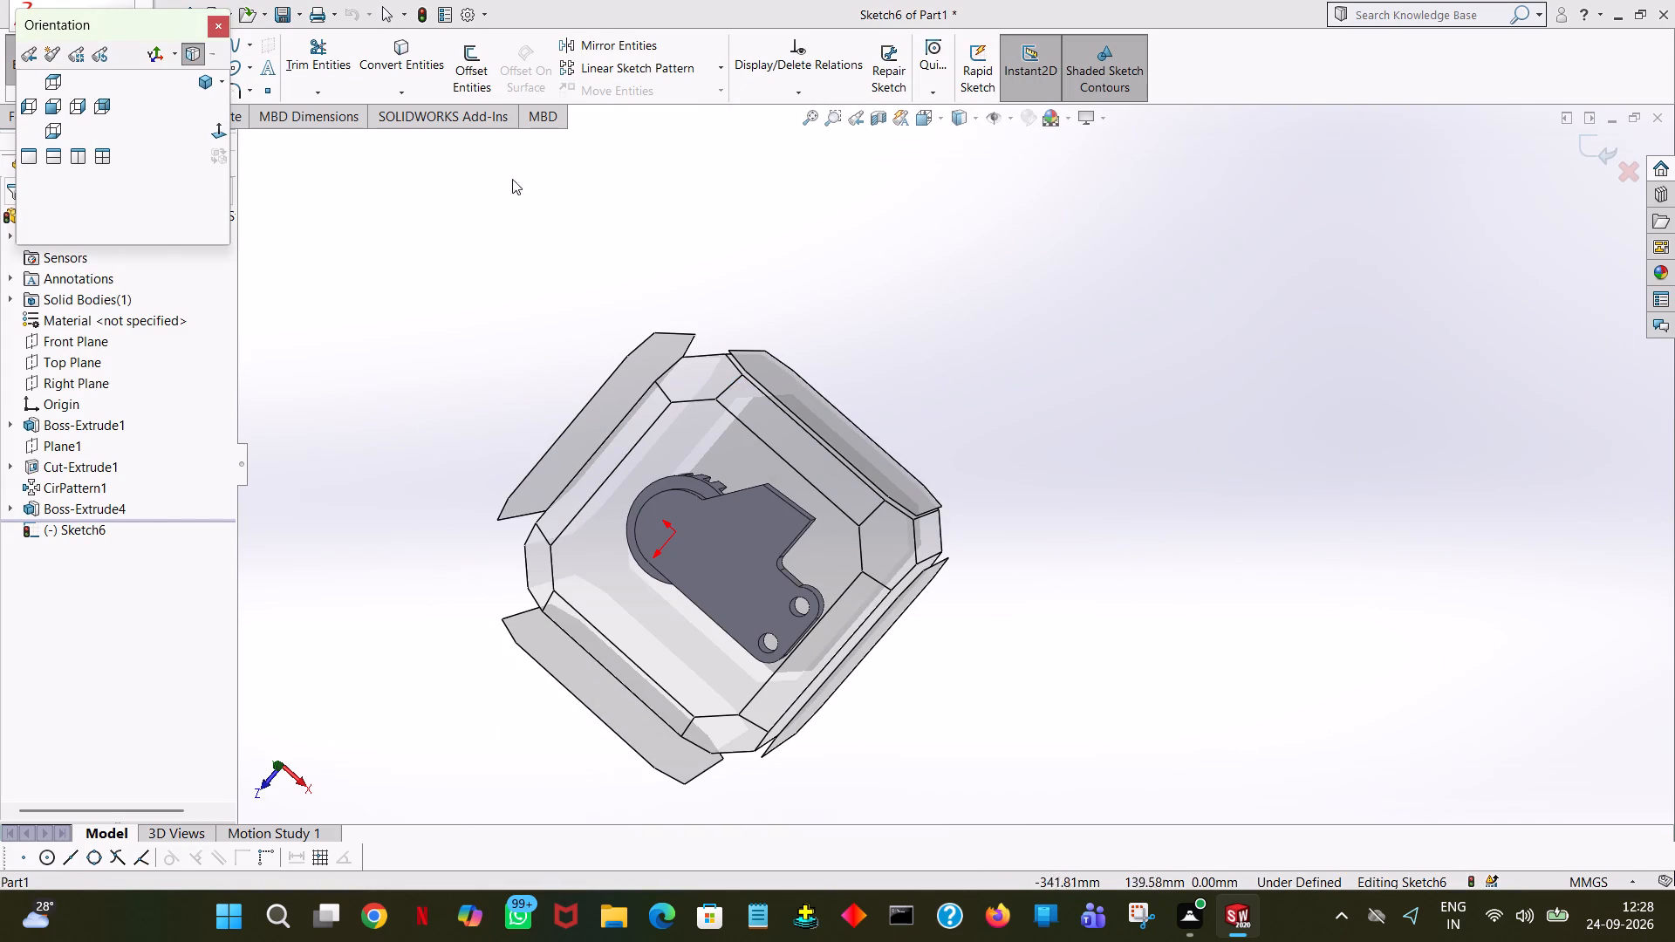
pyautogui.click(222, 130)
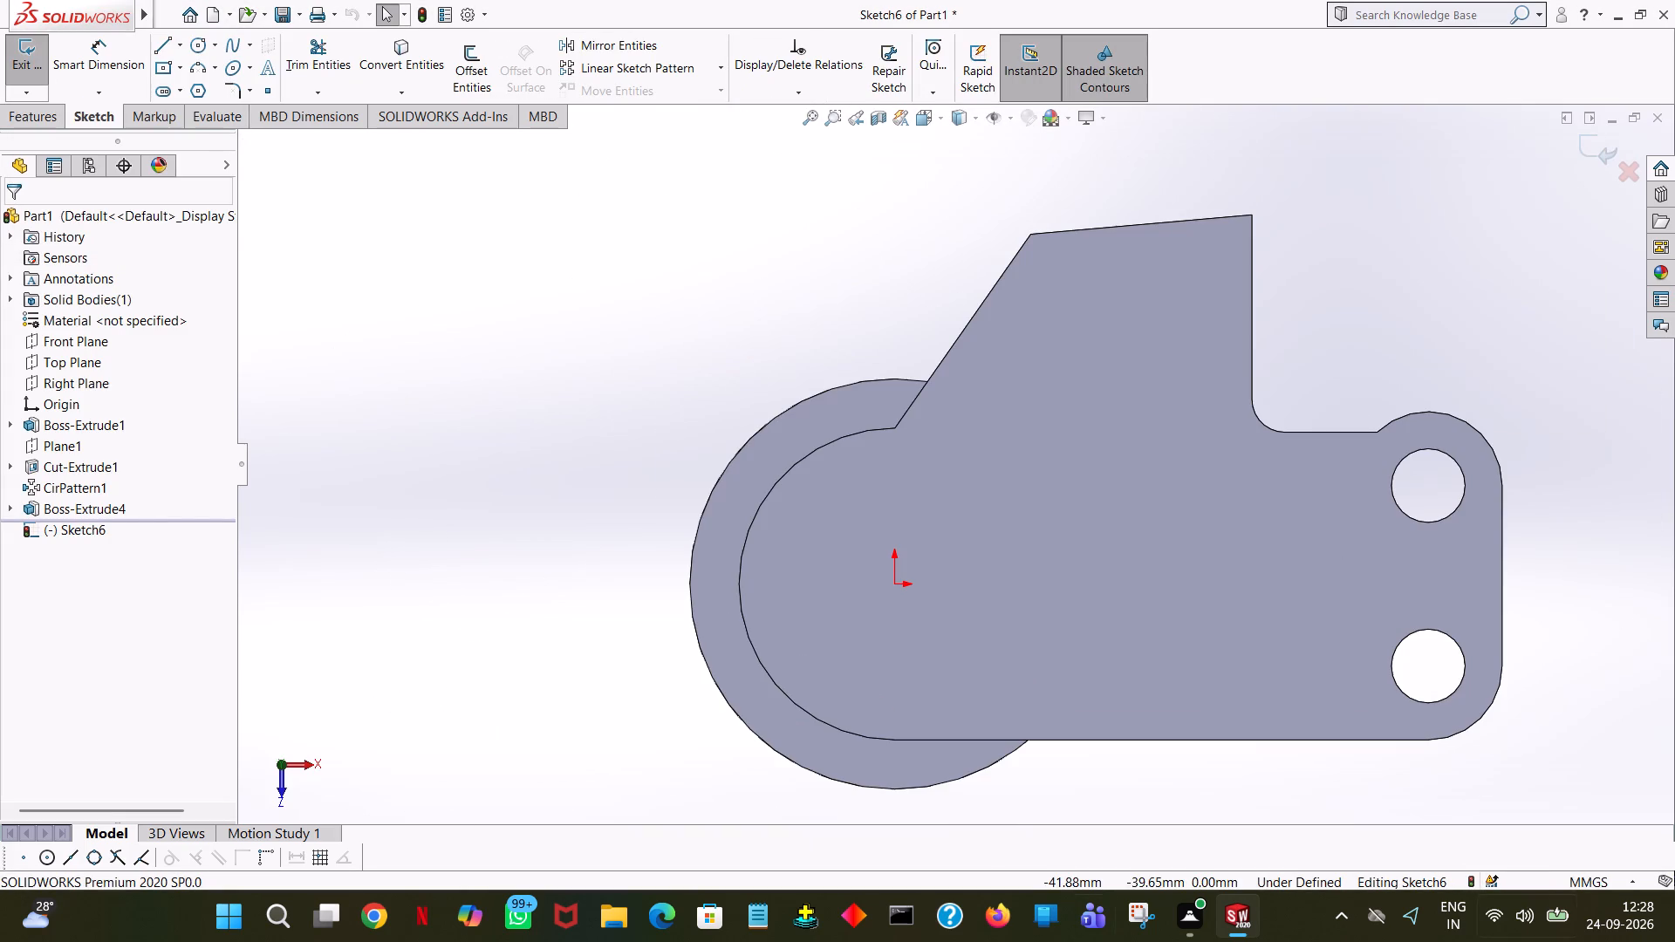
pyautogui.click(204, 52)
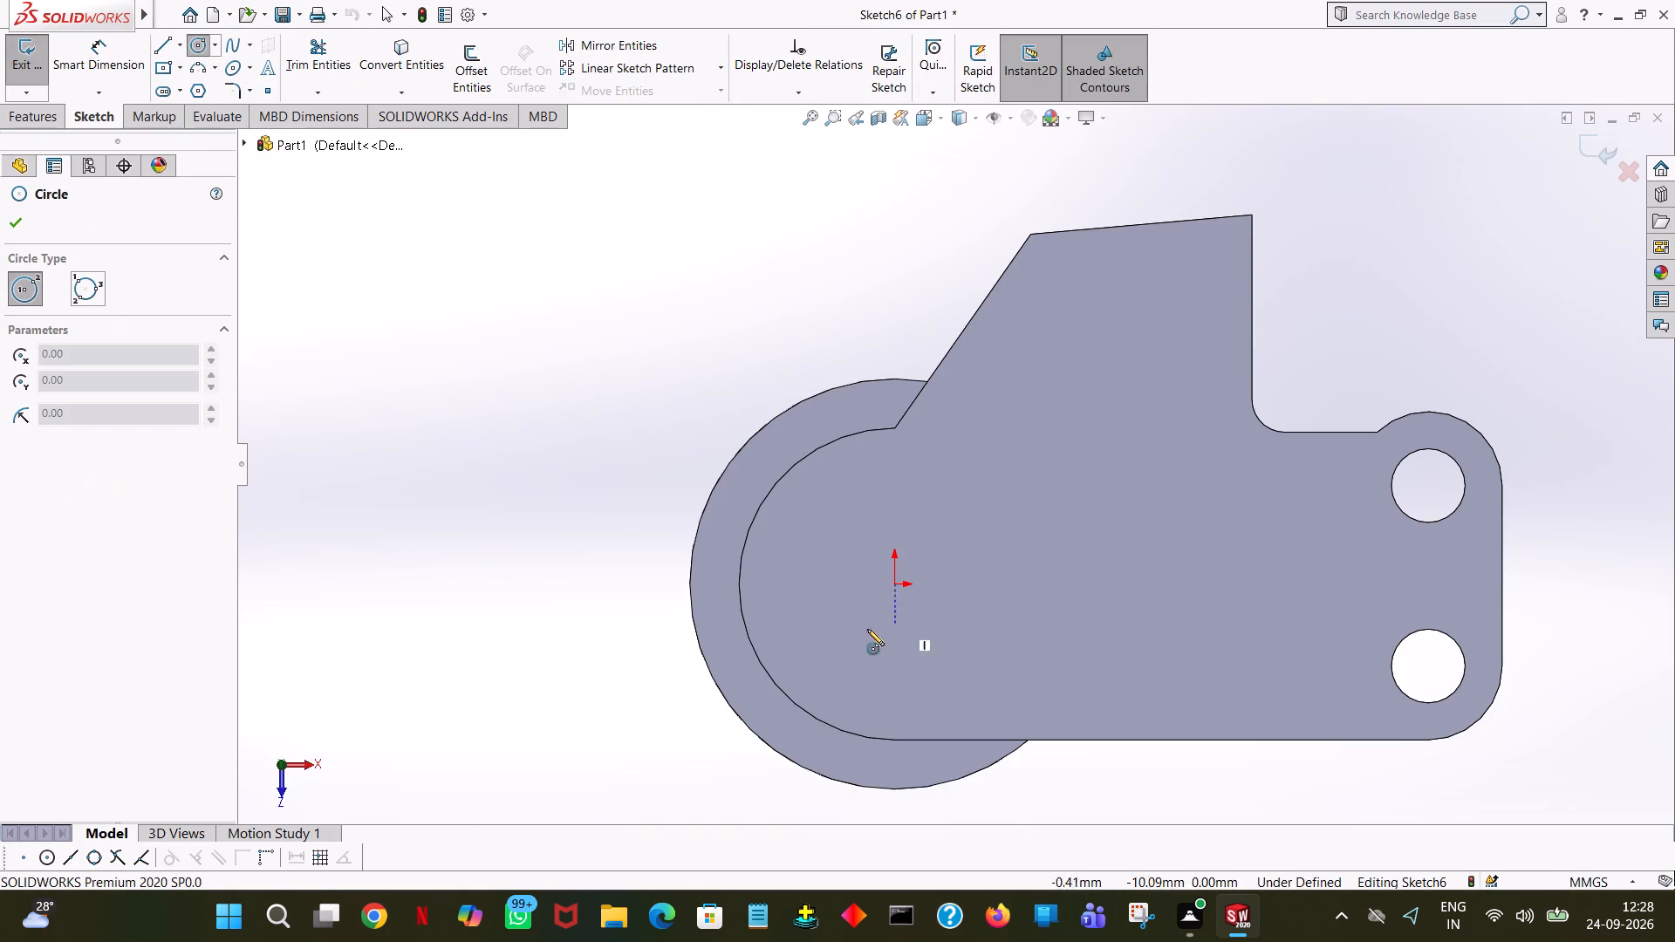
pyautogui.click(893, 584)
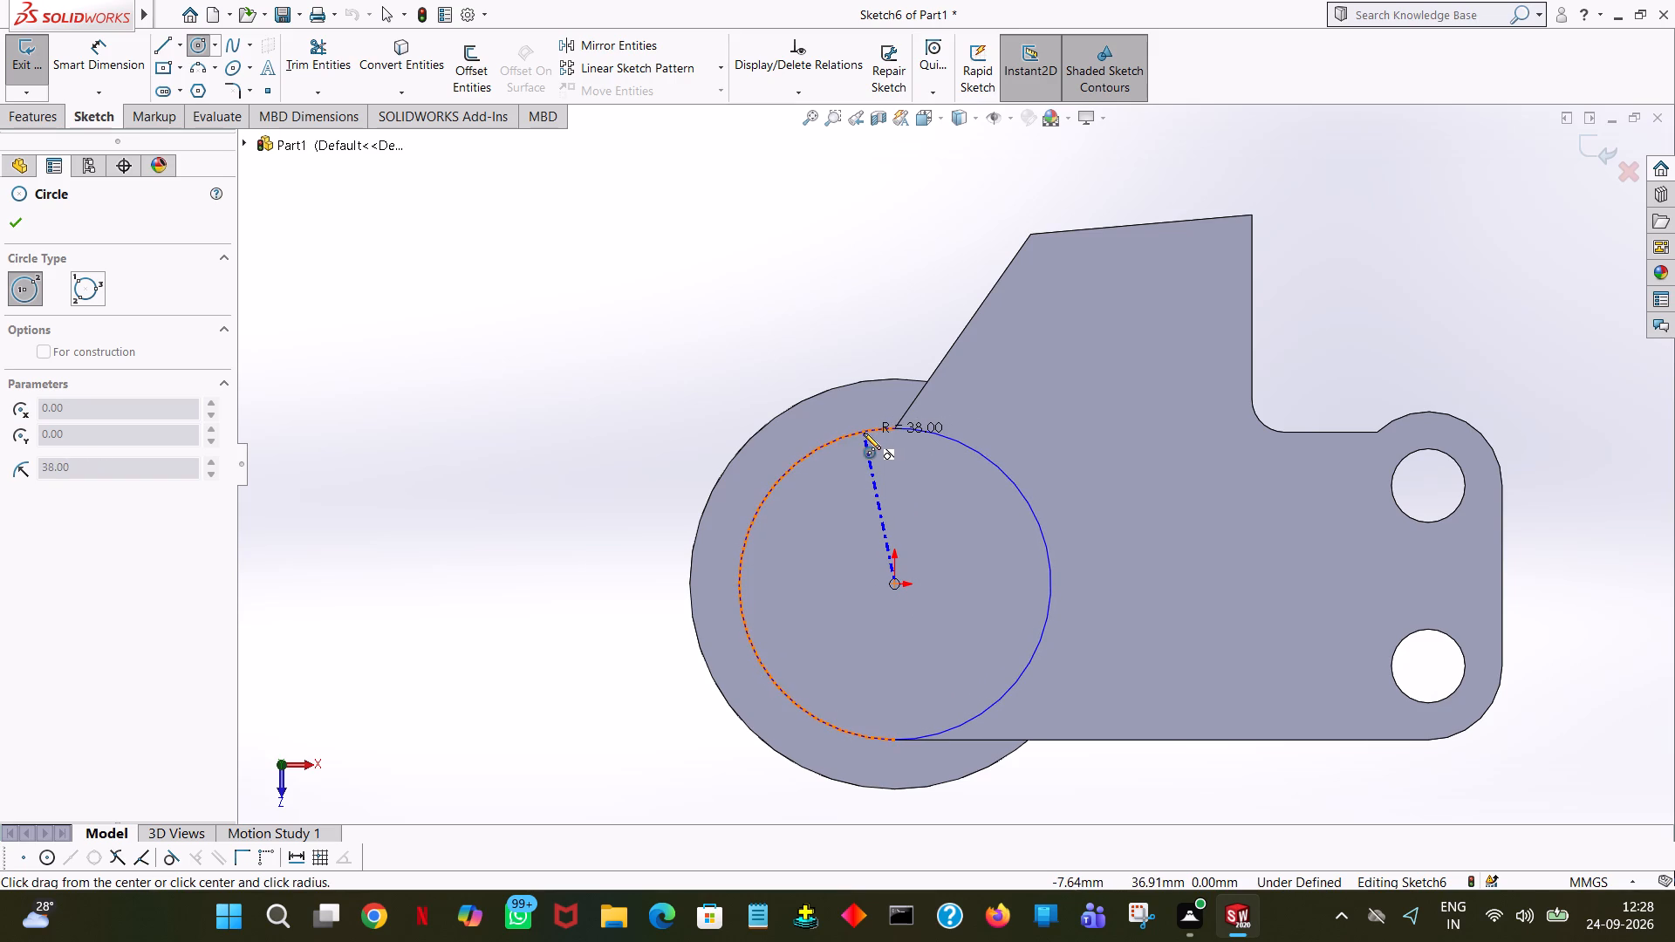
pyautogui.click(864, 433)
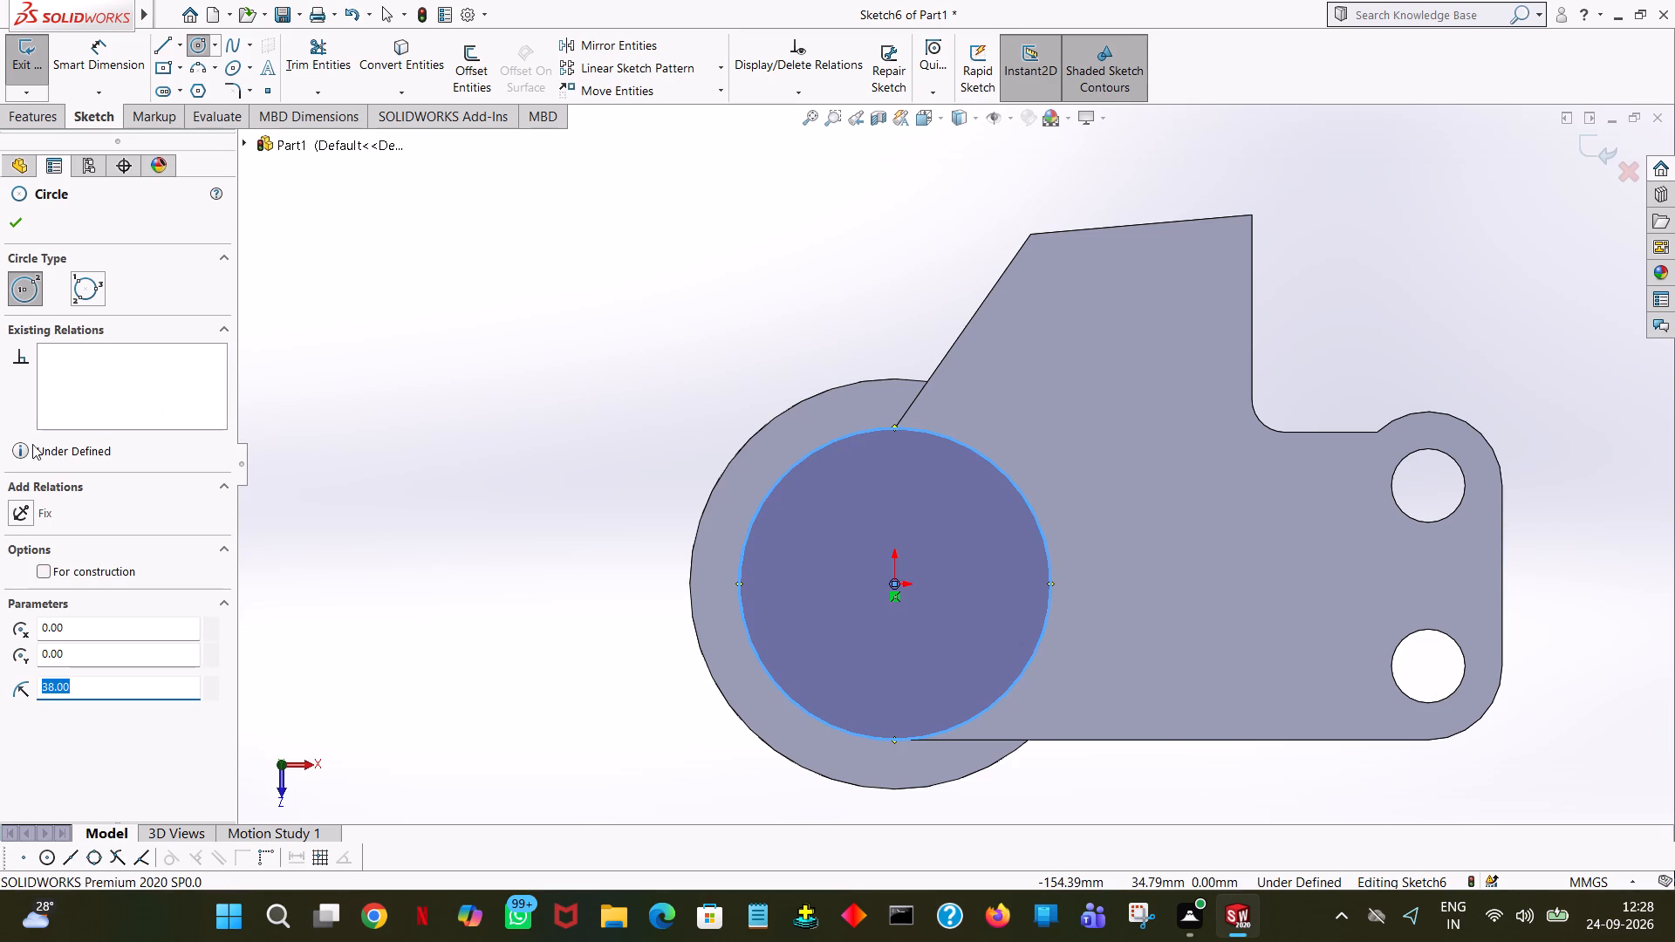
pyautogui.click(19, 222)
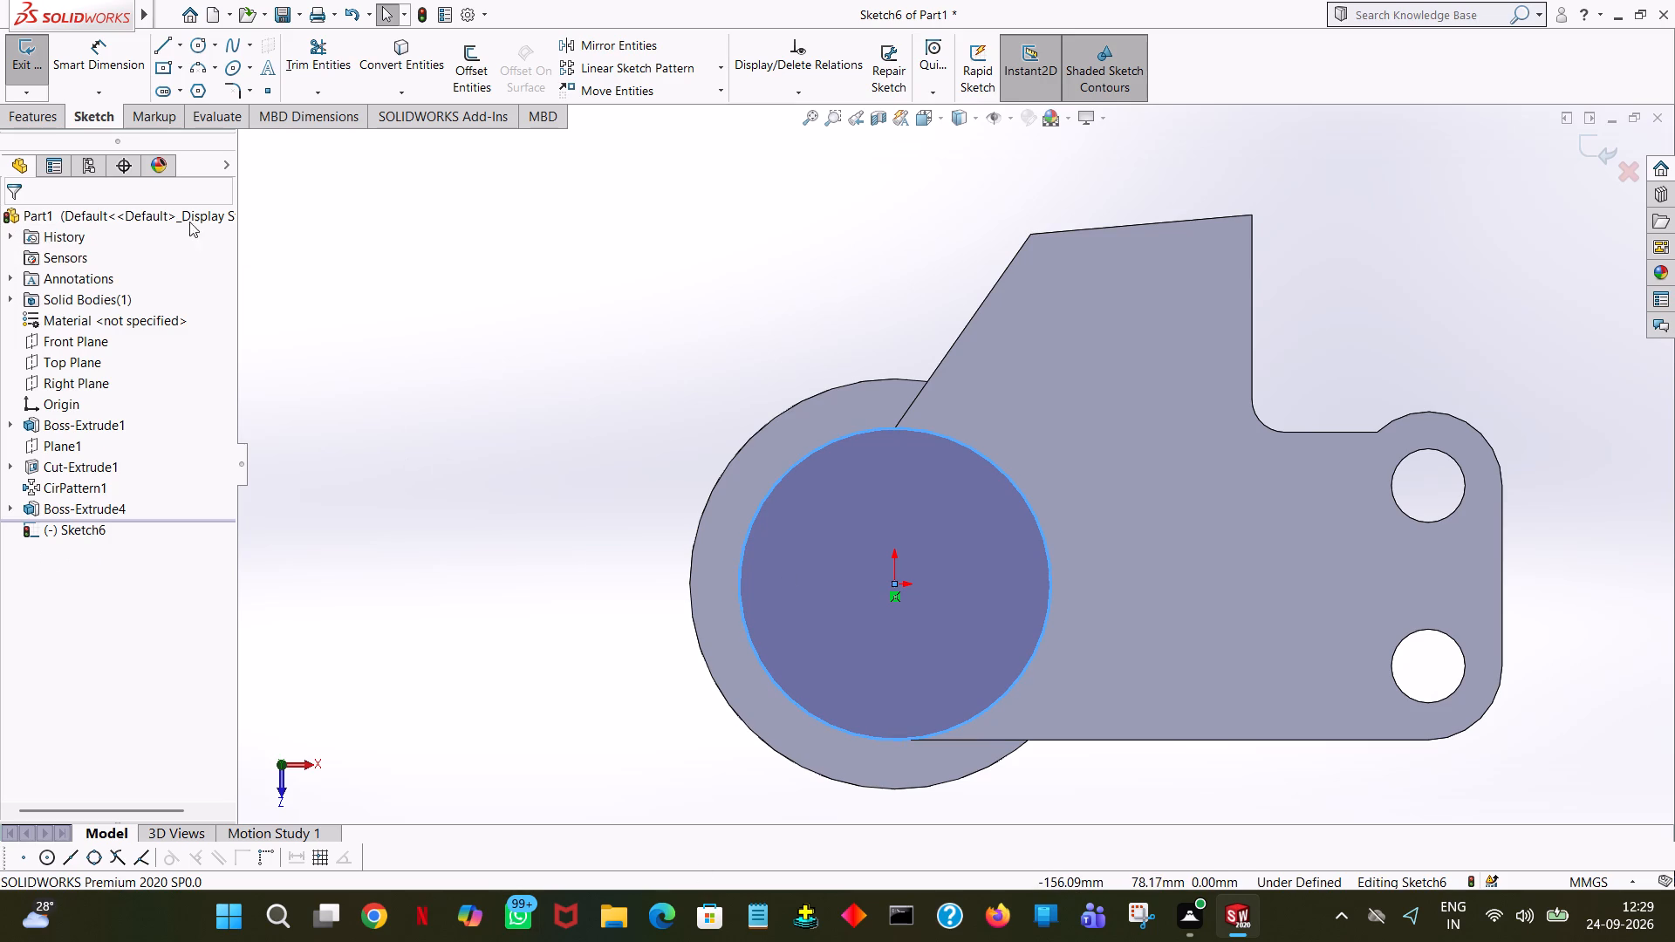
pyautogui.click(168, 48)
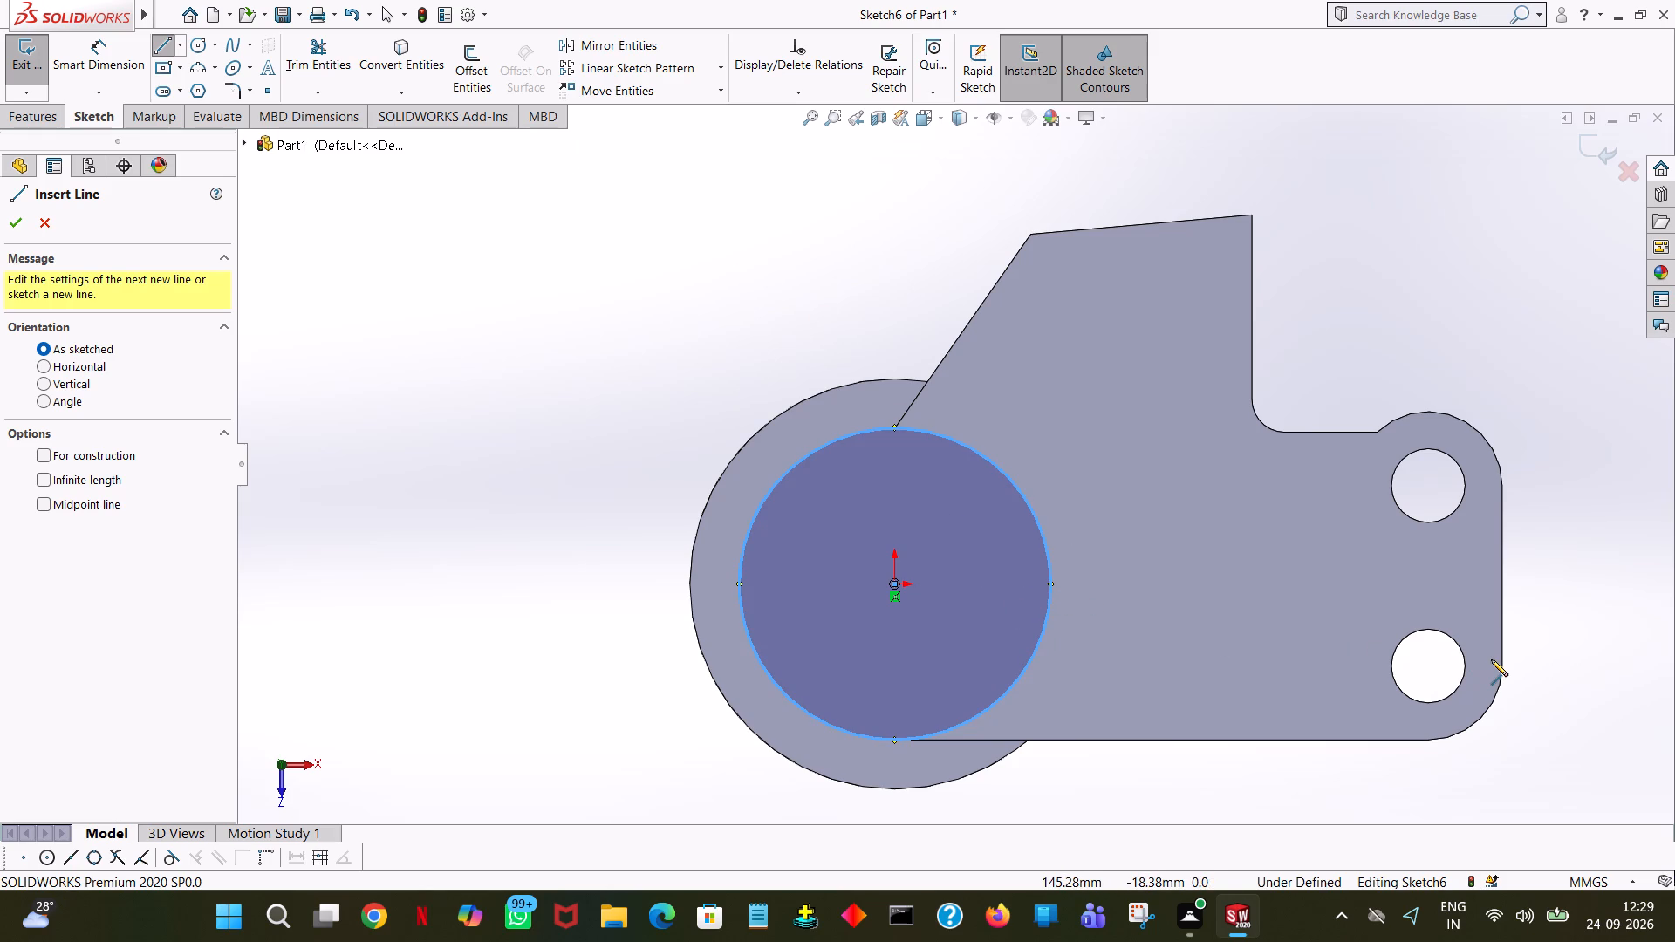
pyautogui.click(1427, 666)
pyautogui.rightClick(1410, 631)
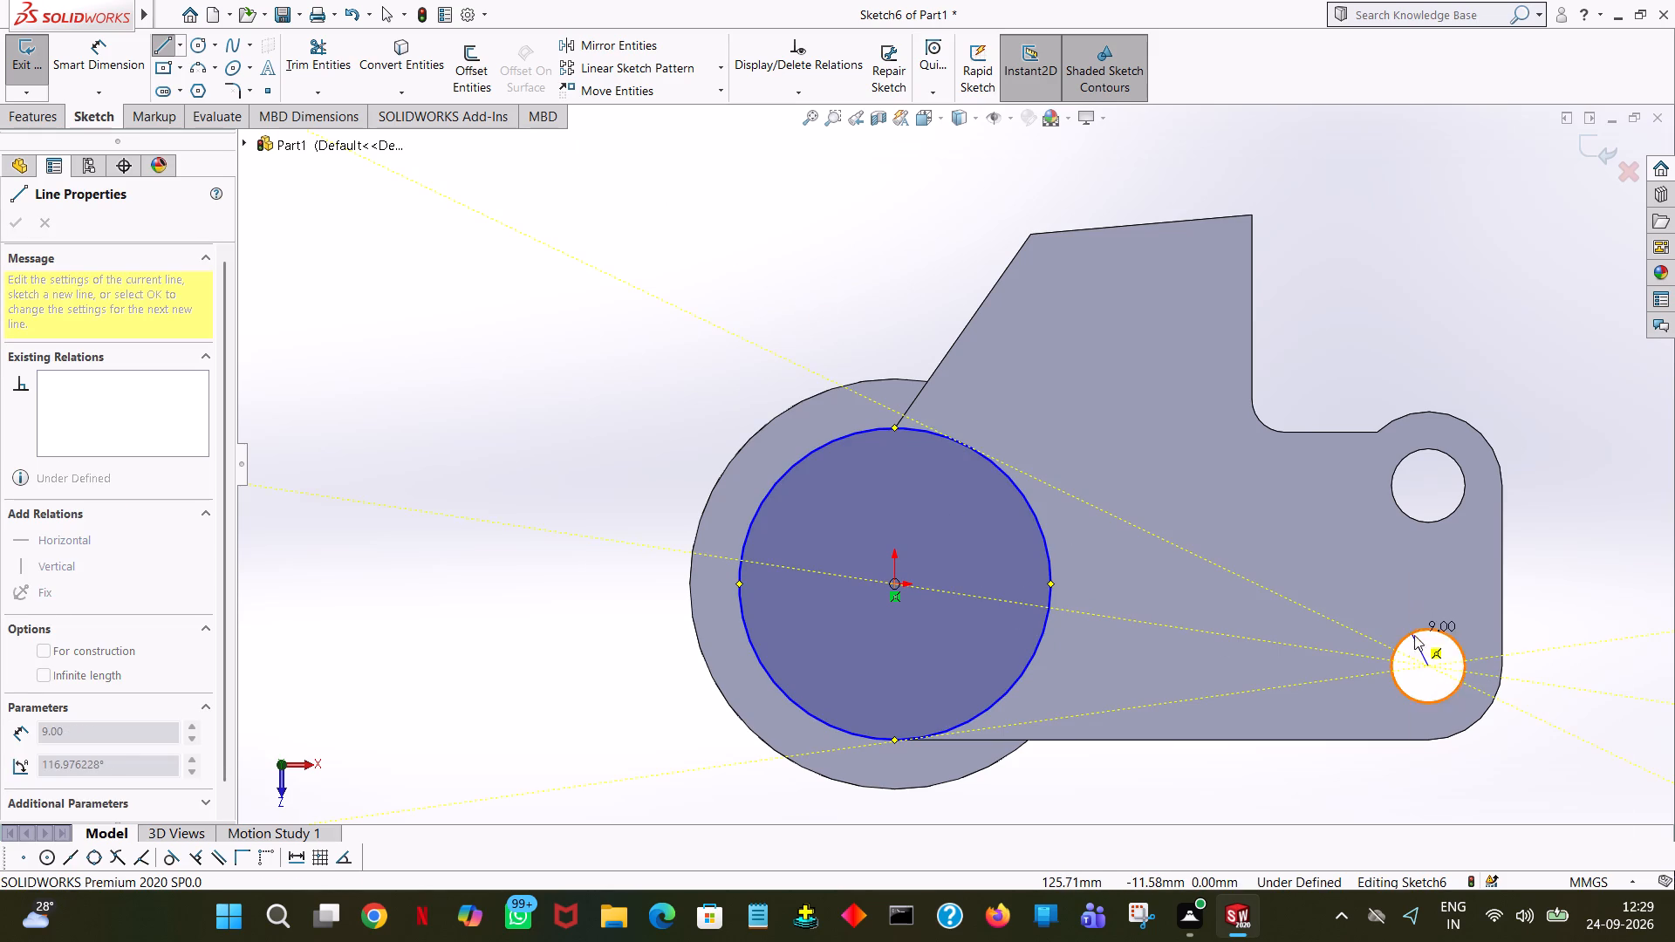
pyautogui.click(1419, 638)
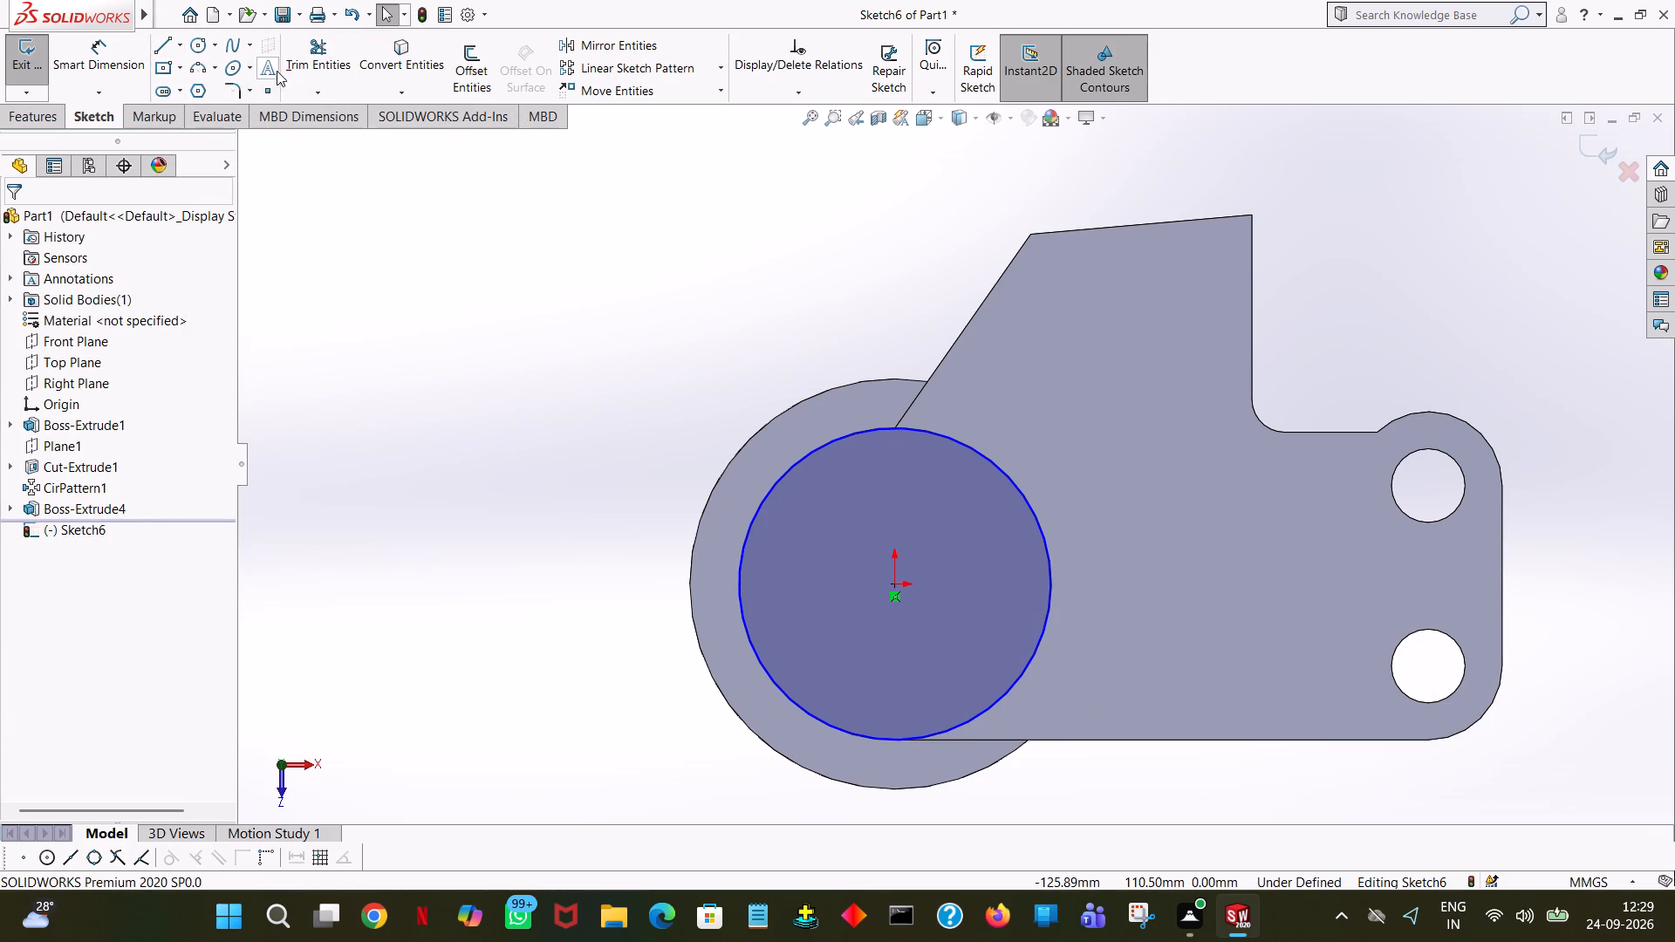
# Draw an 18 mm radius circle concentric with each of the arm's two holes.
pyautogui.click(195, 44)
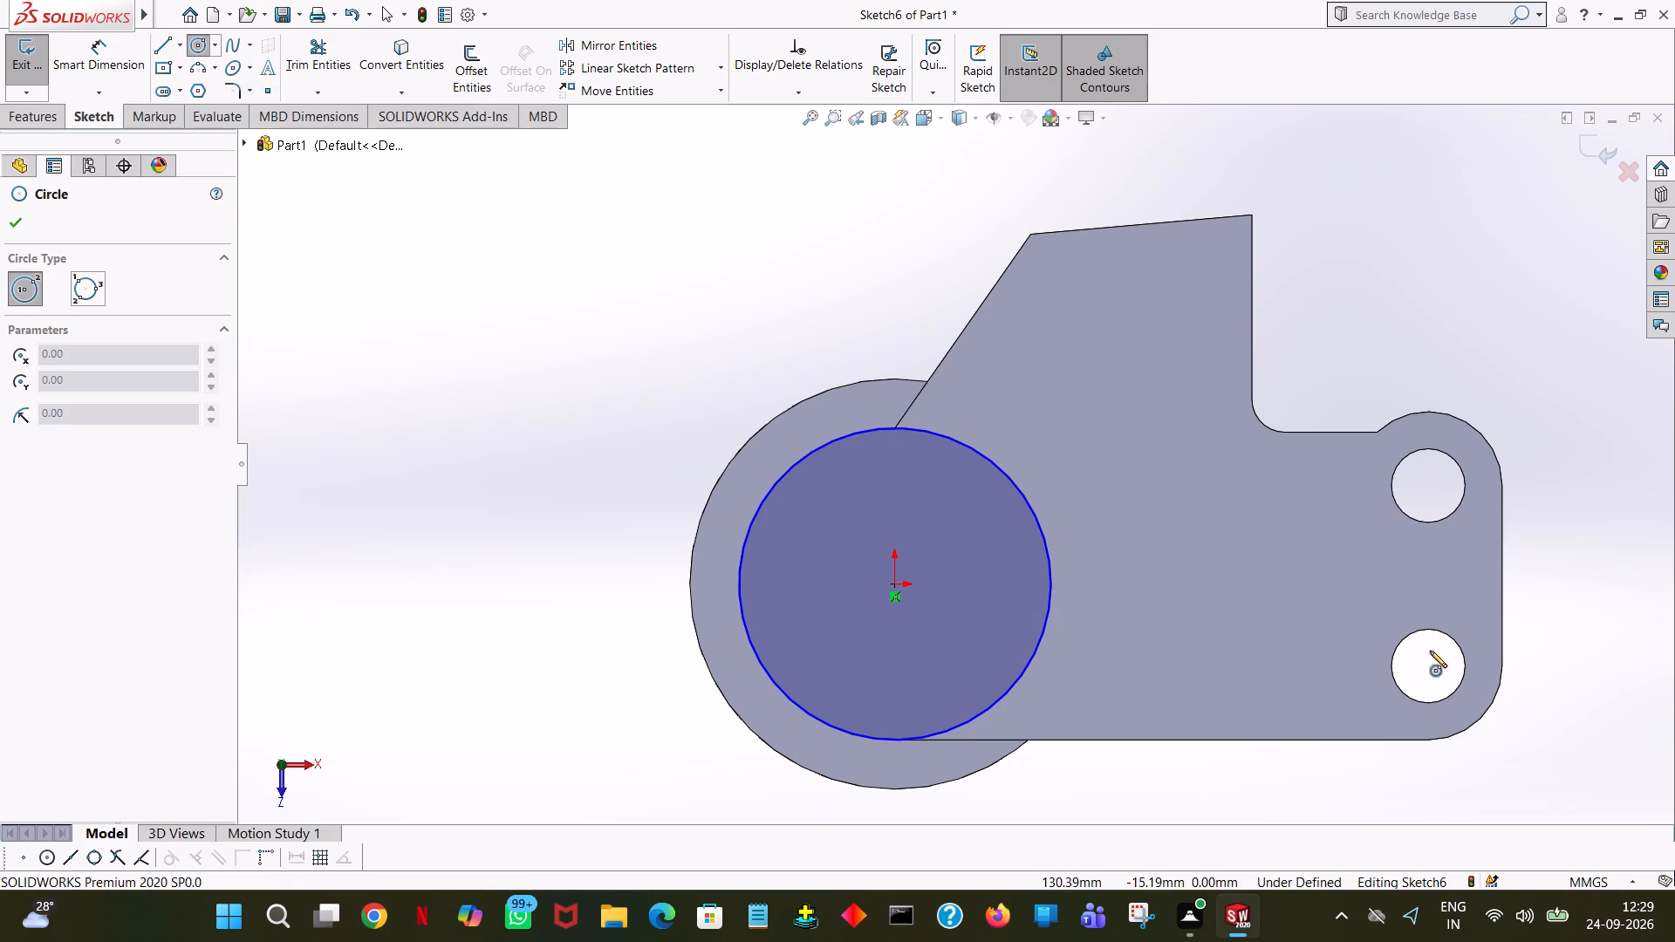
pyautogui.click(1427, 665)
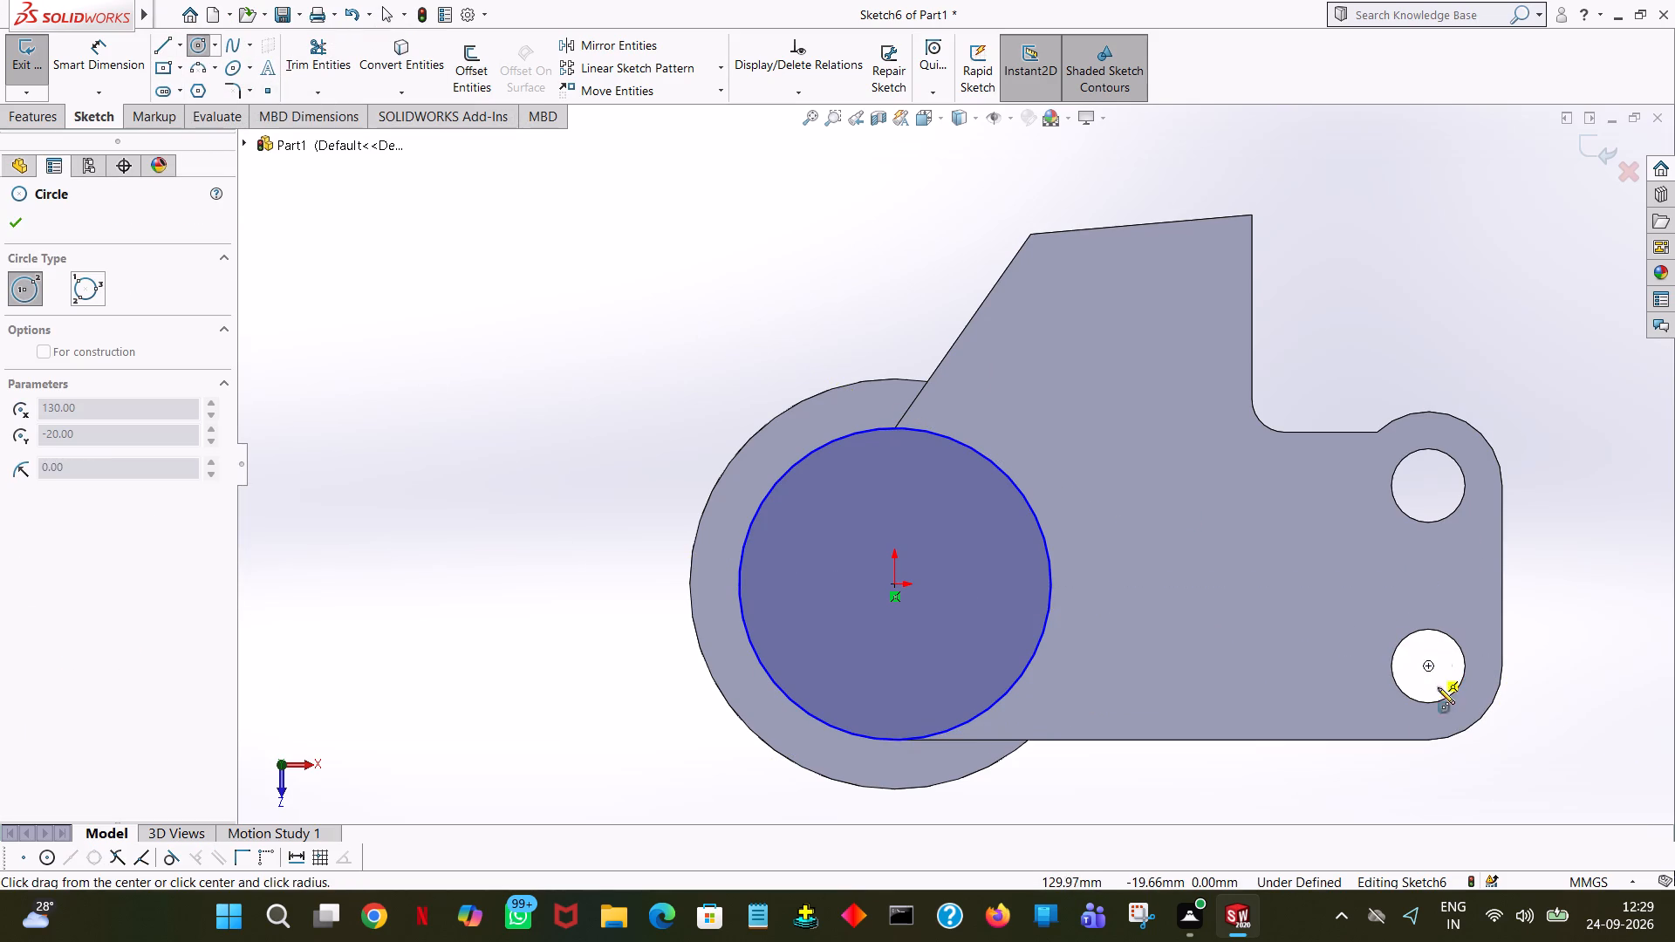
pyautogui.click(1463, 732)
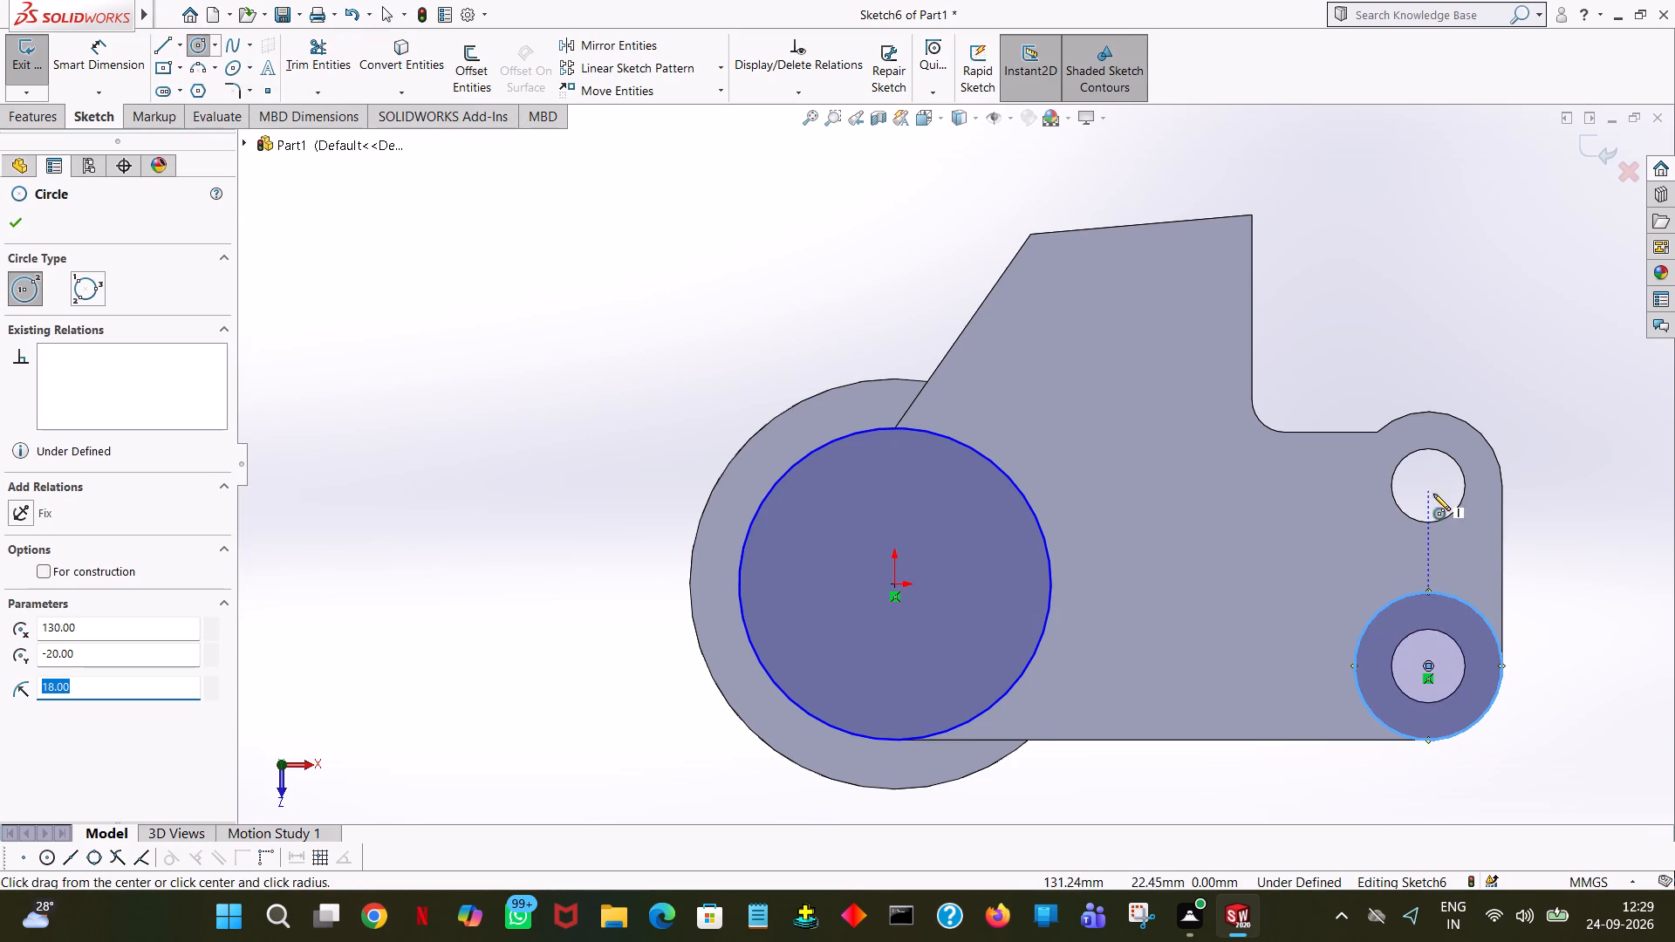
pyautogui.click(1429, 485)
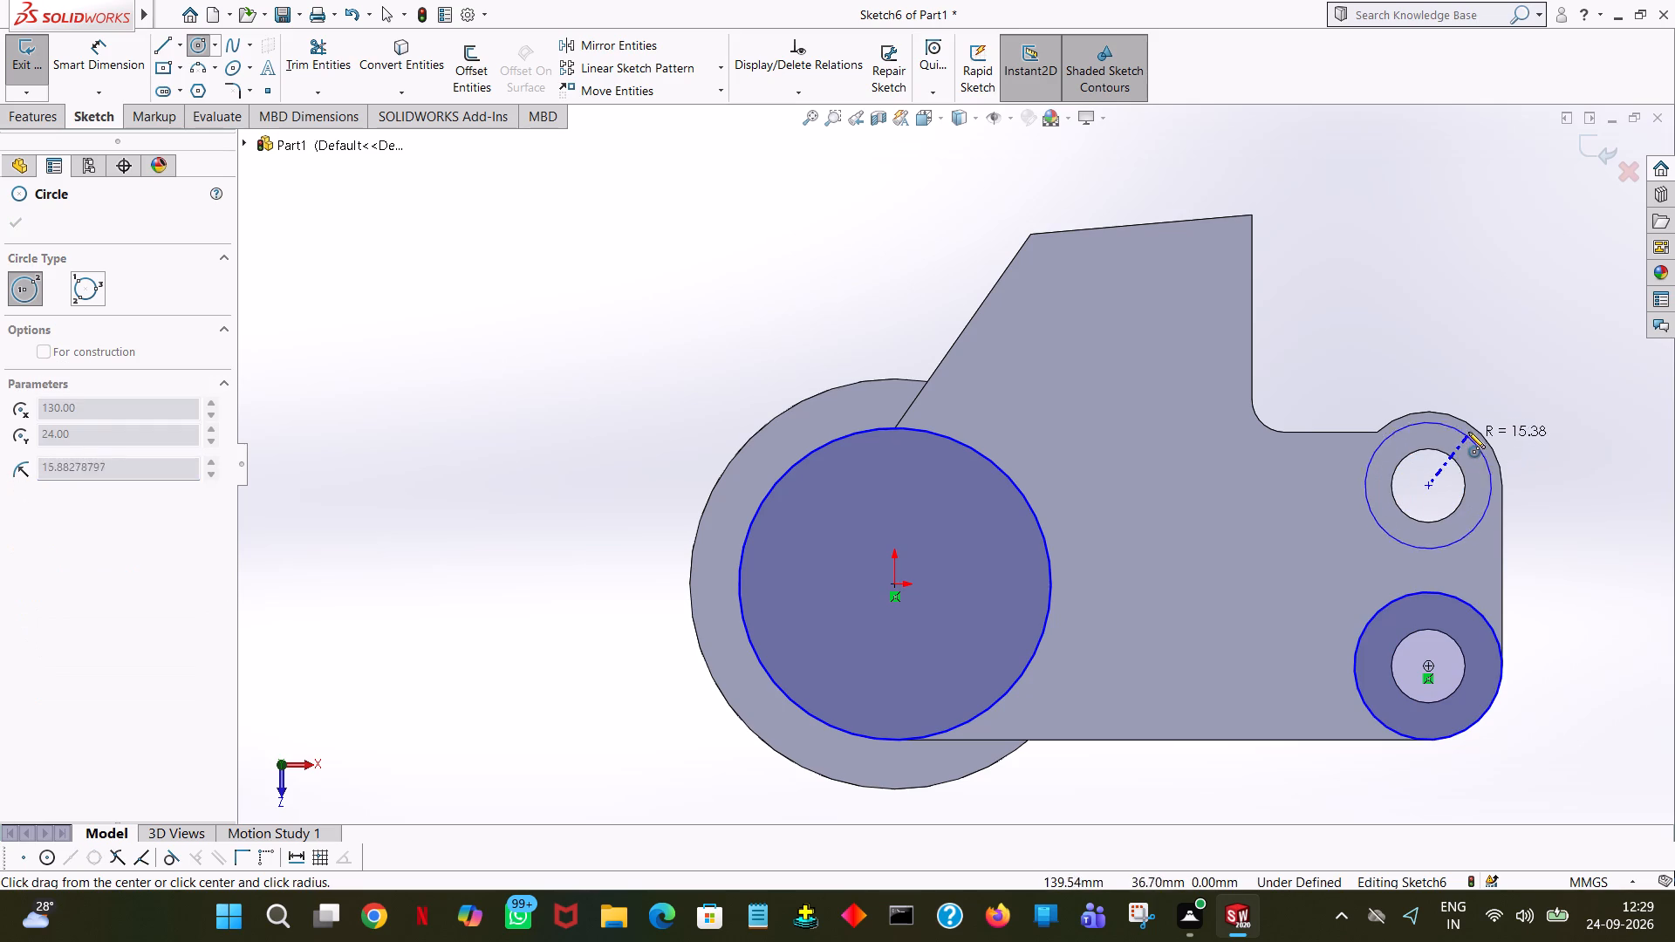
pyautogui.click(1468, 426)
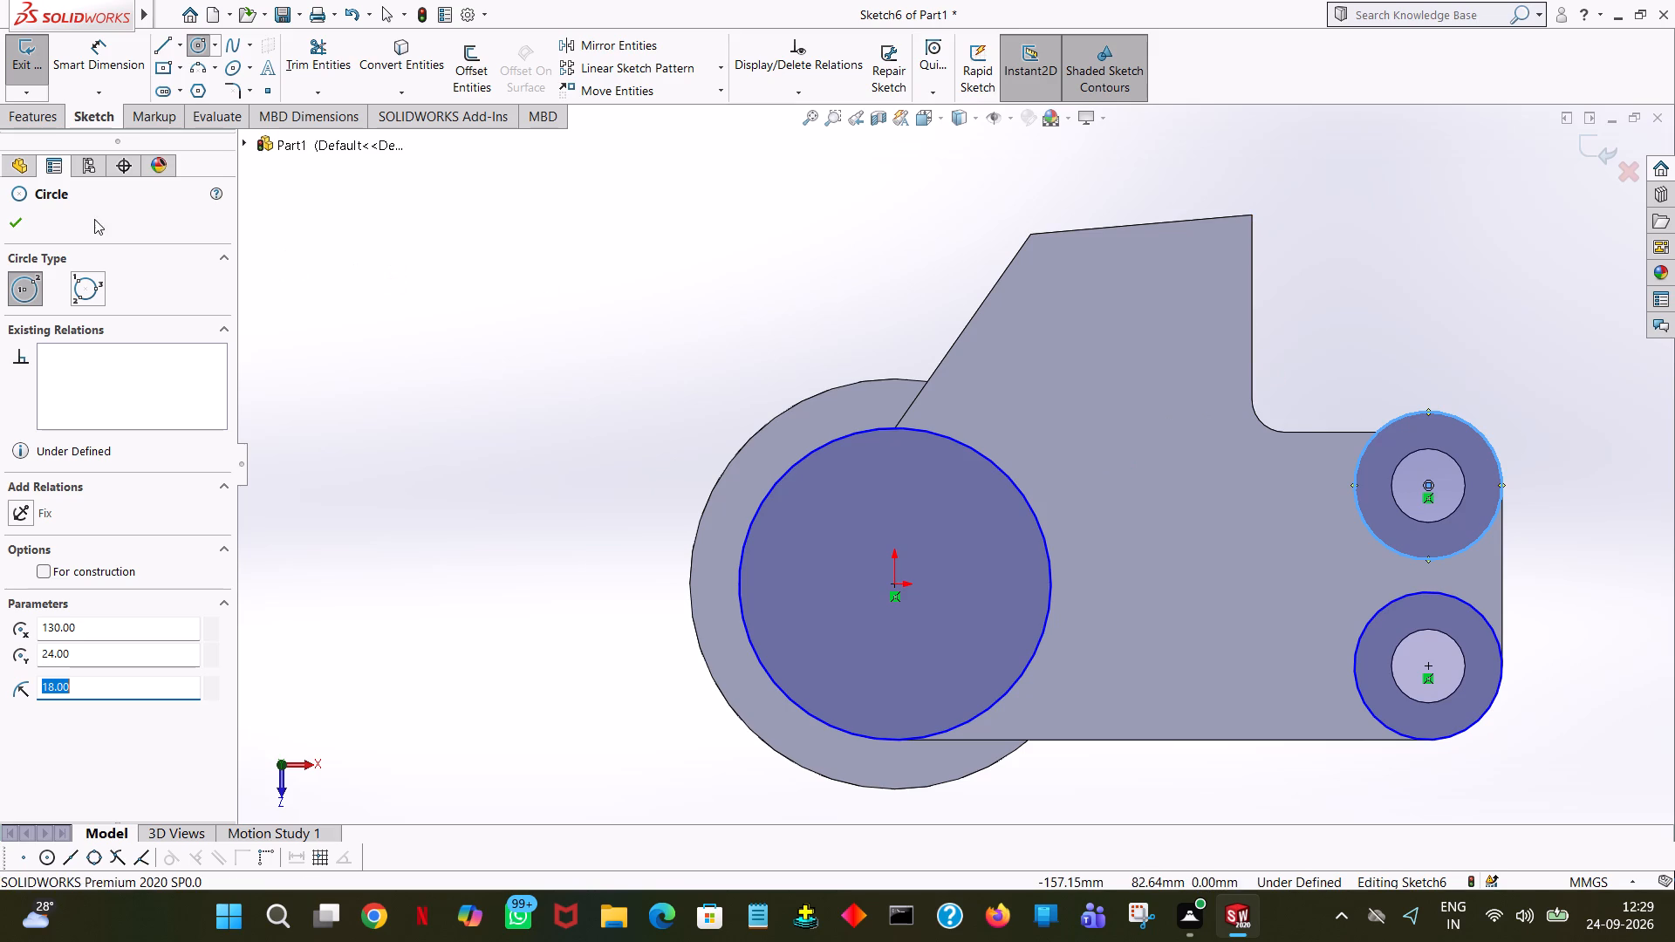
pyautogui.click(21, 222)
# Sketch an 8 mm line along the top edge from its corner with the sloped side, continuing parallel to that side down to the large circle.
pyautogui.click(161, 46)
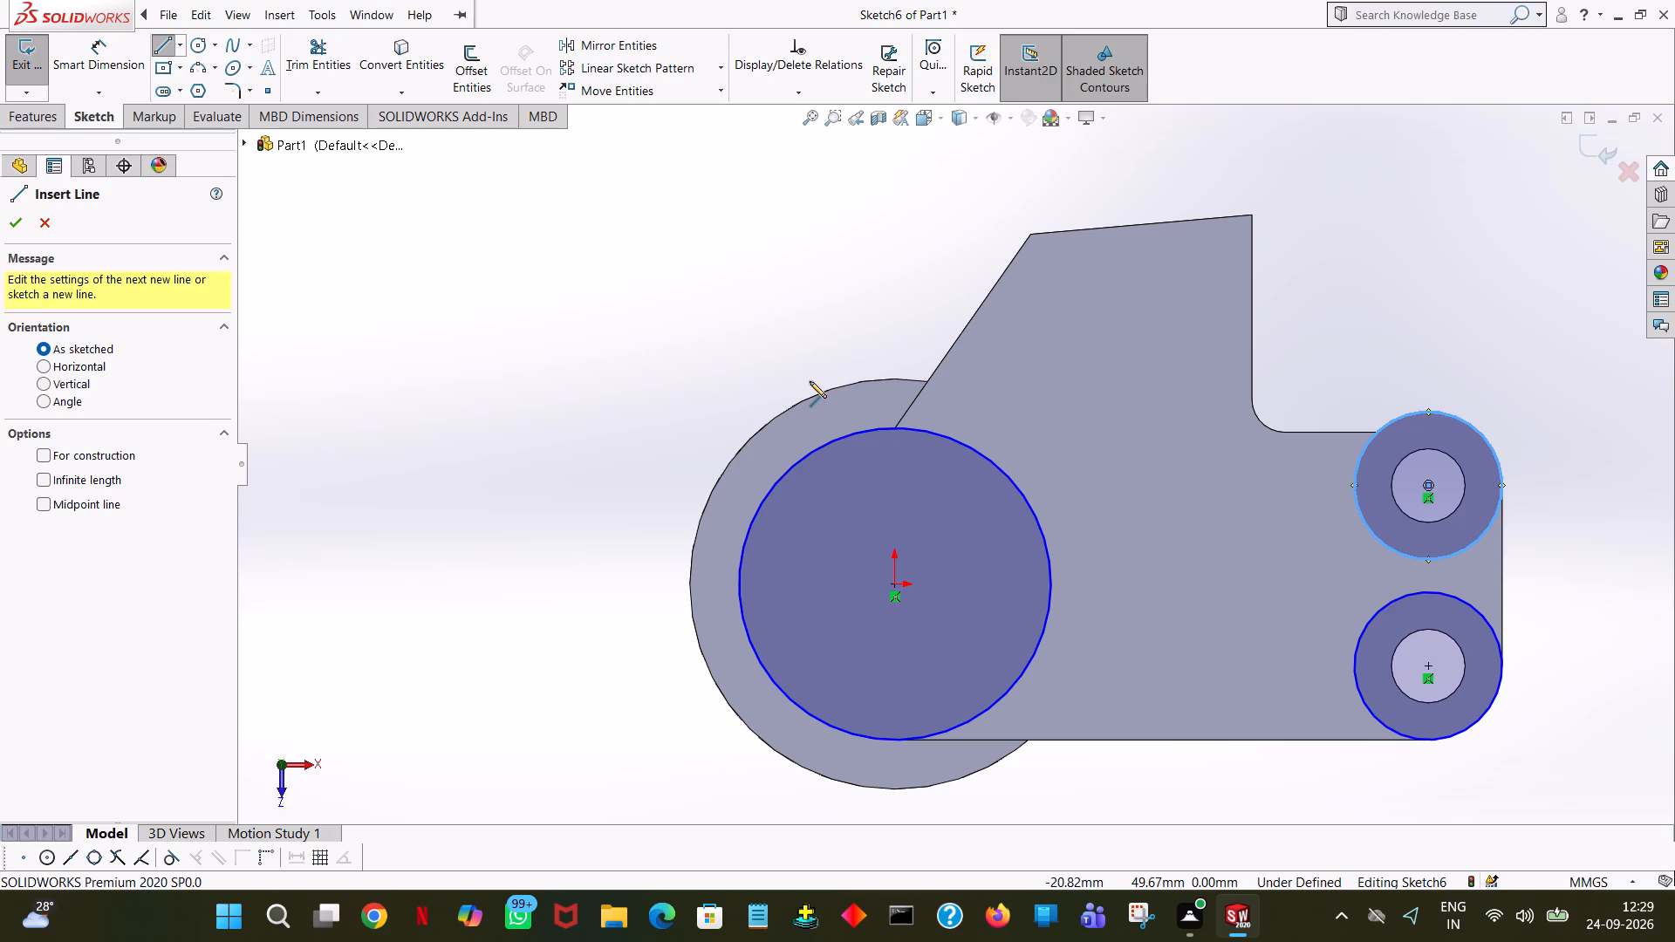
pyautogui.click(1028, 234)
pyautogui.click(1063, 230)
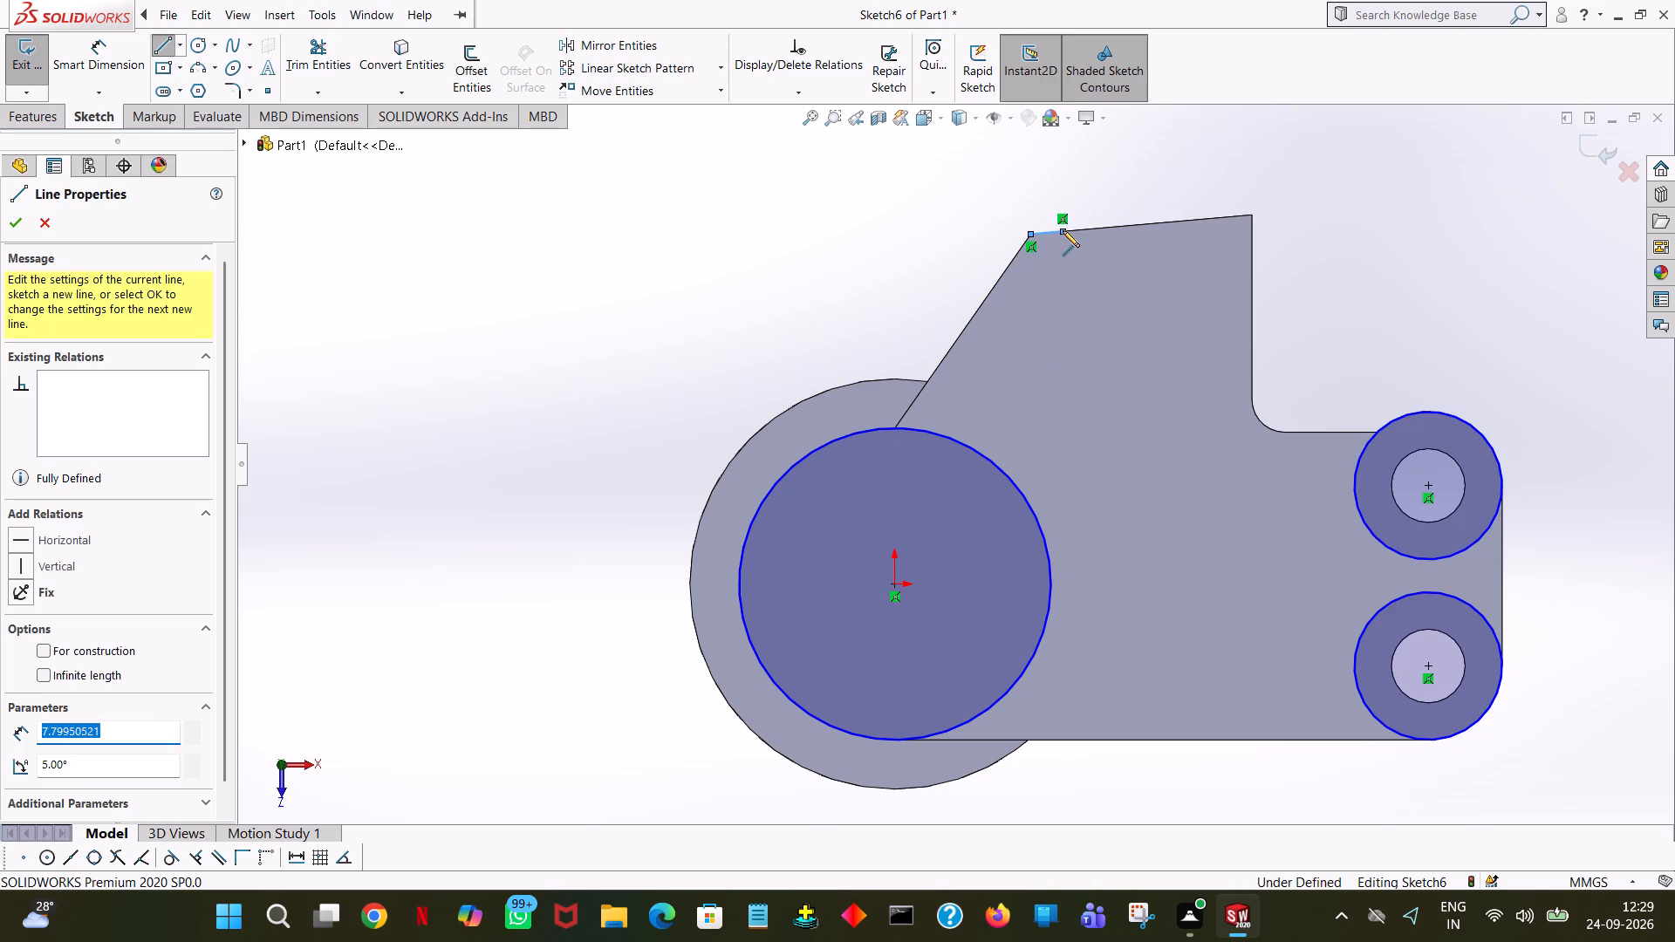
pyautogui.press('8')
pyautogui.press('Return')
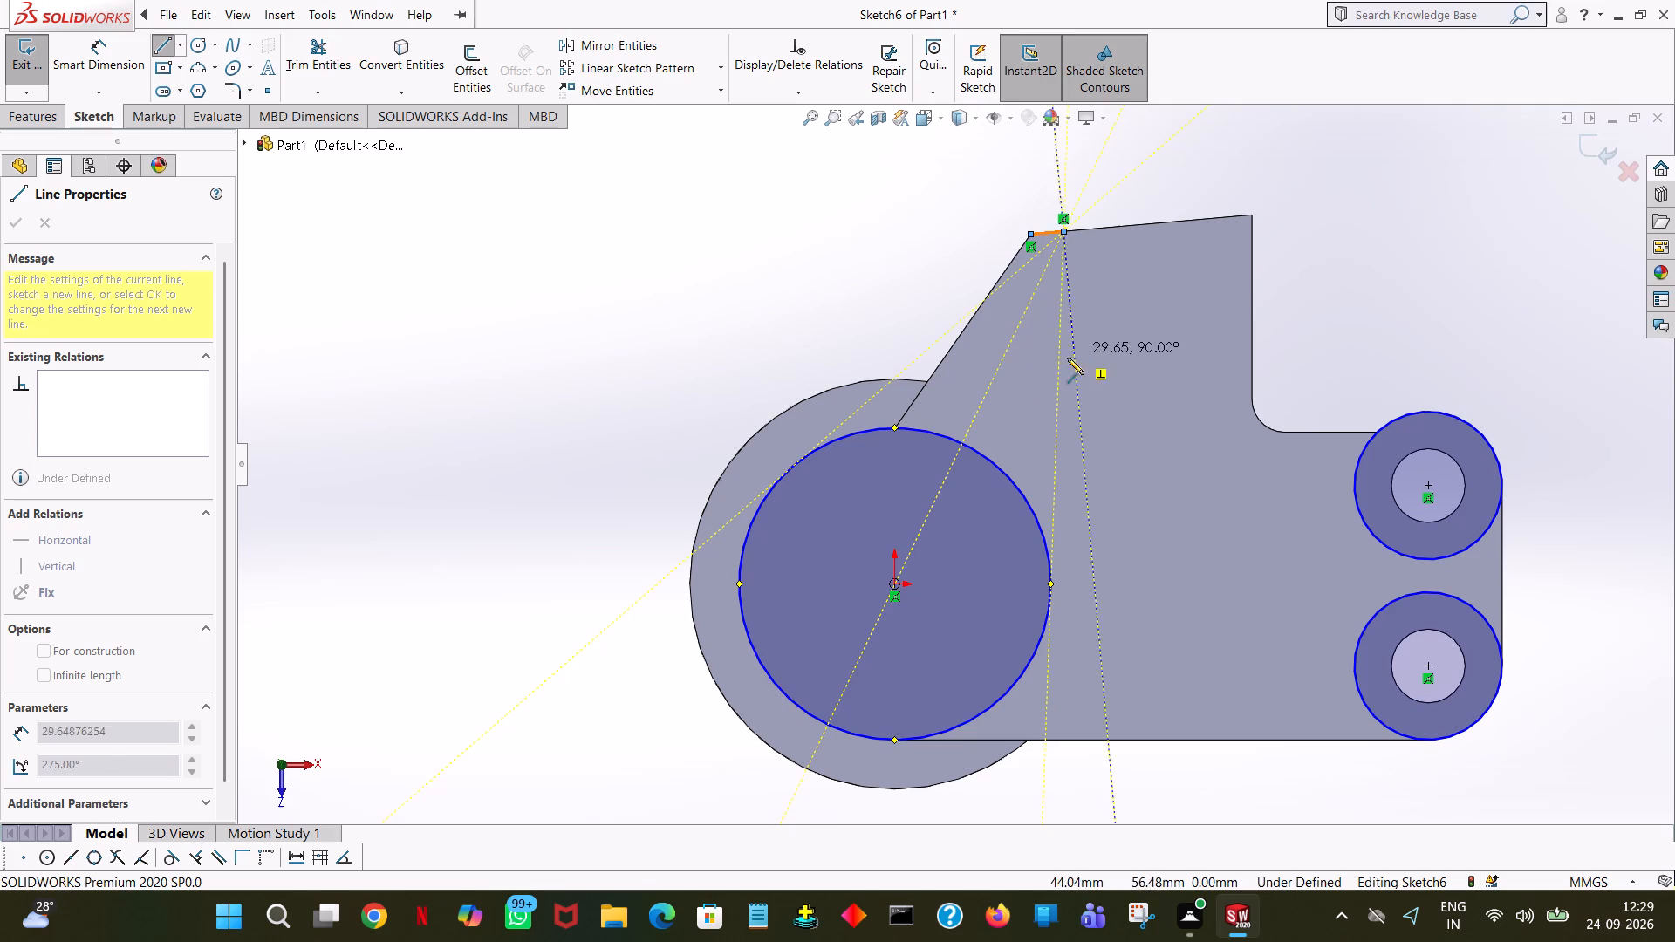
pyautogui.click(924, 431)
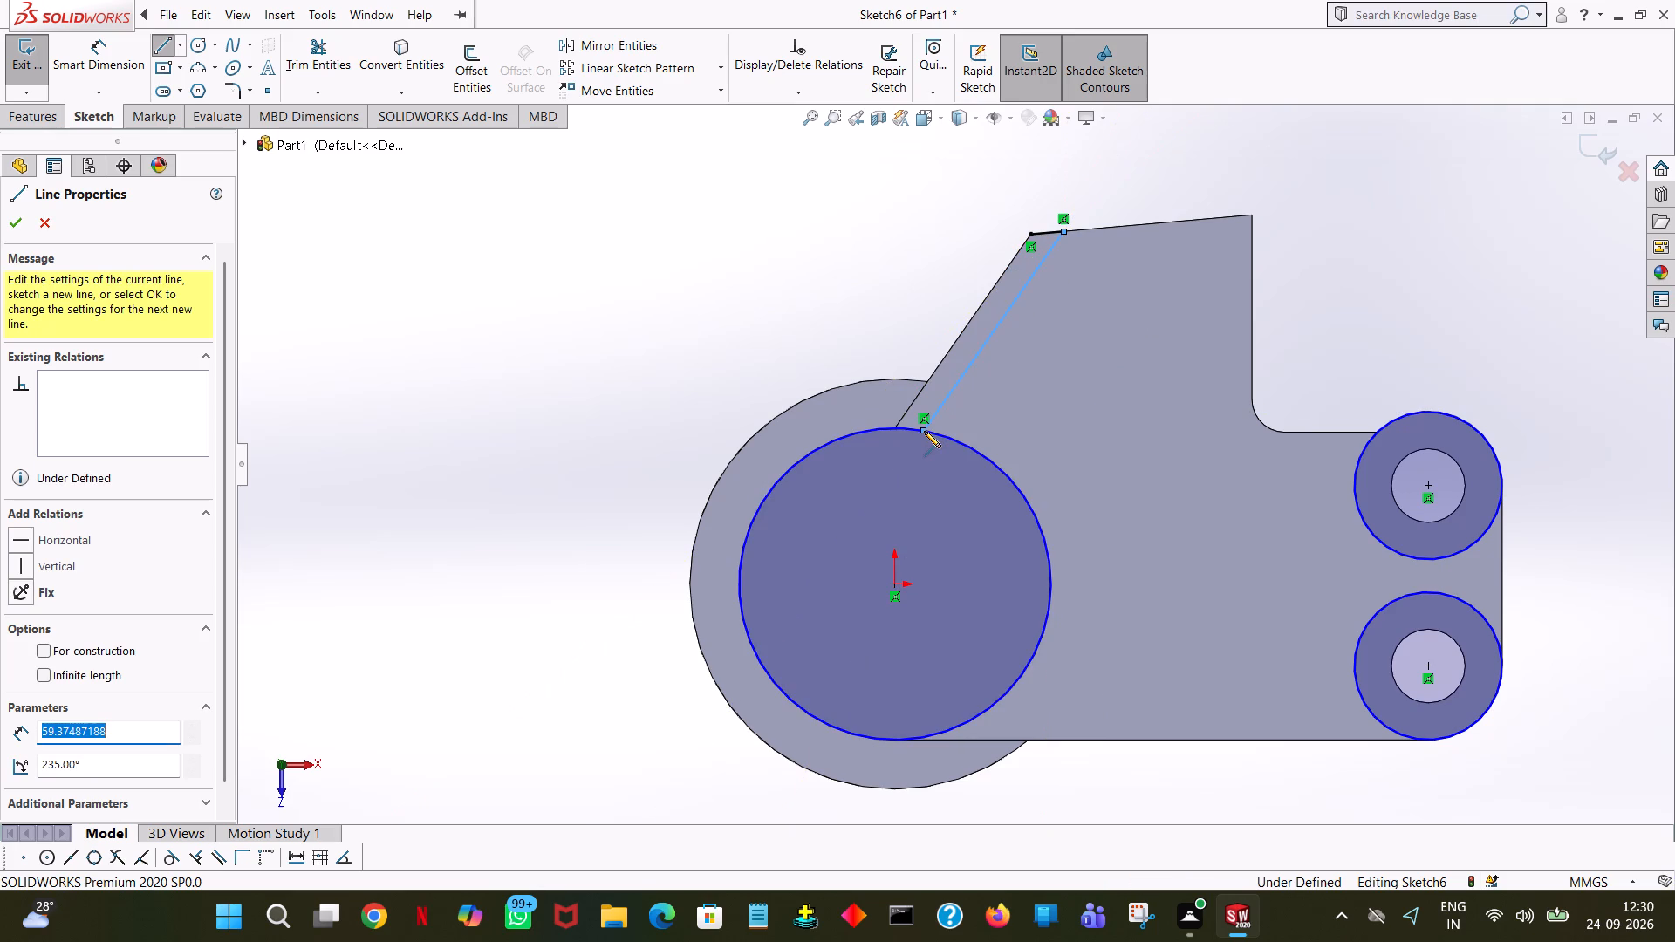
pyautogui.rightClick(924, 431)
pyautogui.click(960, 441)
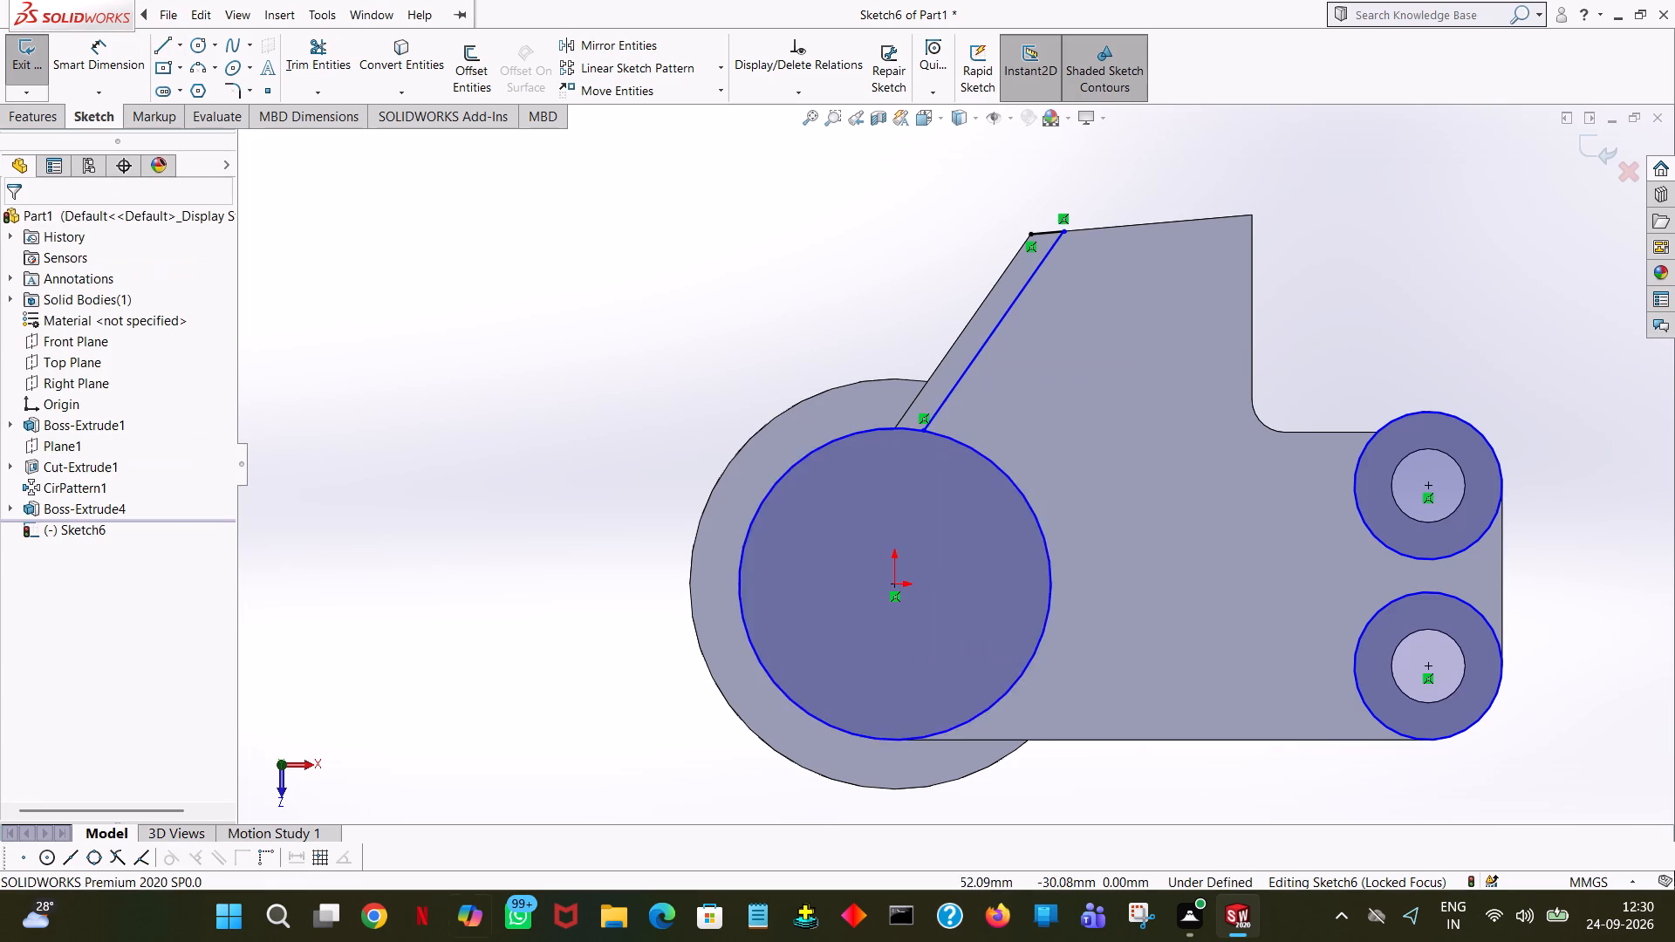
# Sketch an 8 mm line along the top edge, starting from its corner with the vertical side.
pyautogui.click(155, 44)
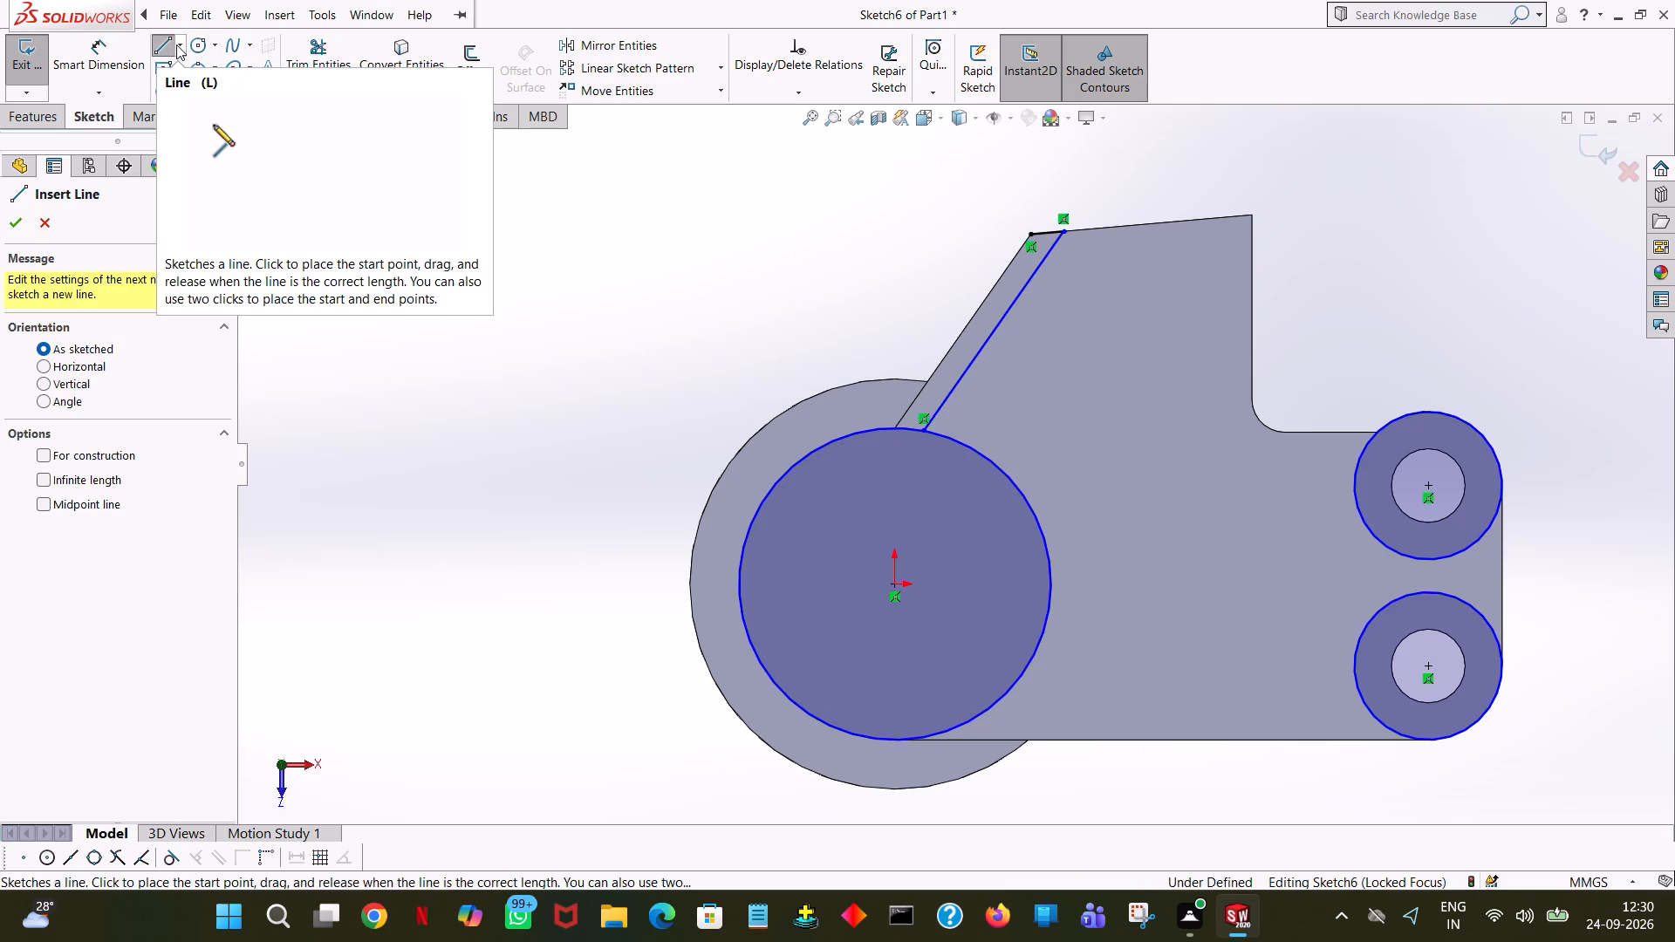
pyautogui.click(1250, 213)
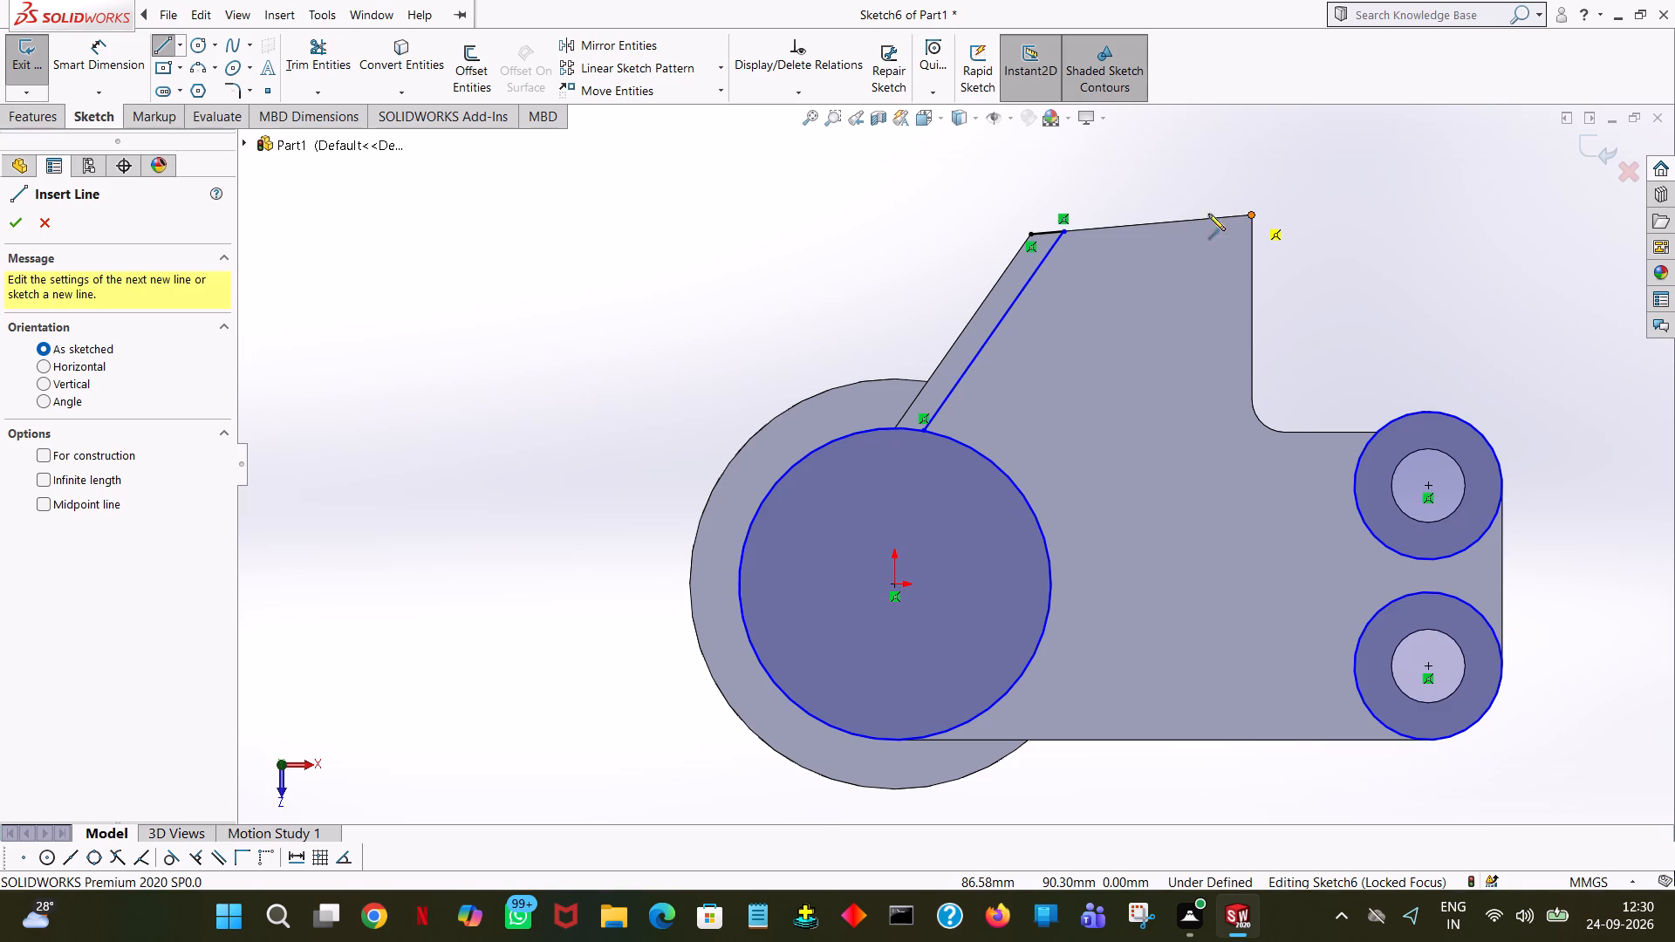
pyautogui.click(1197, 220)
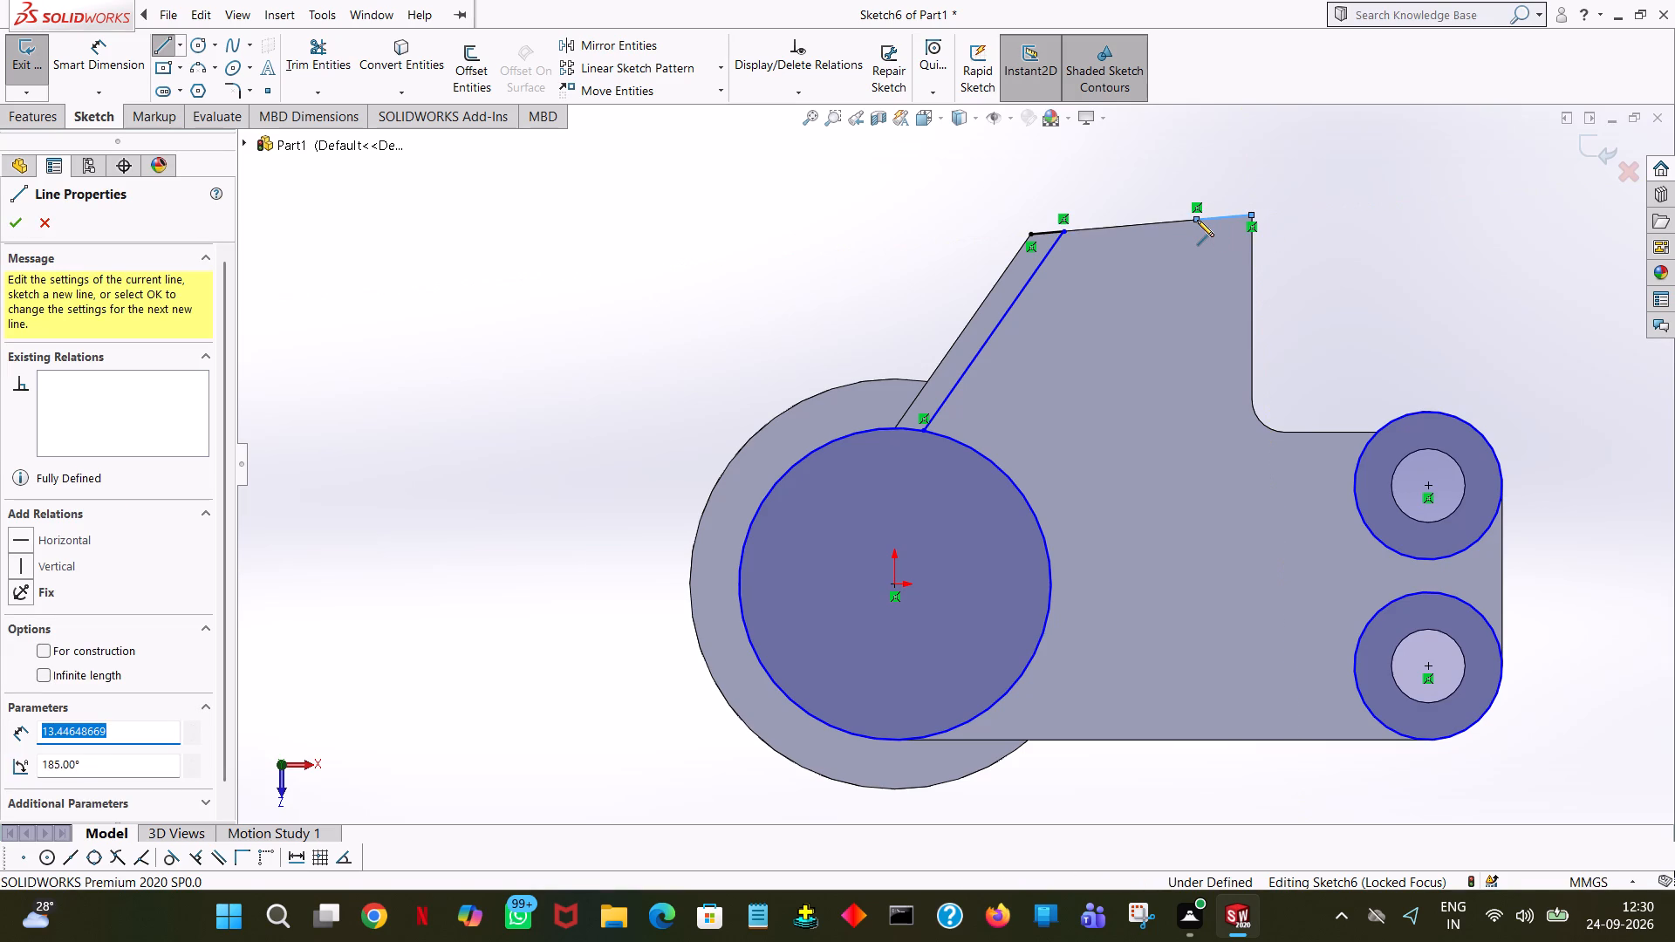
pyautogui.press('8')
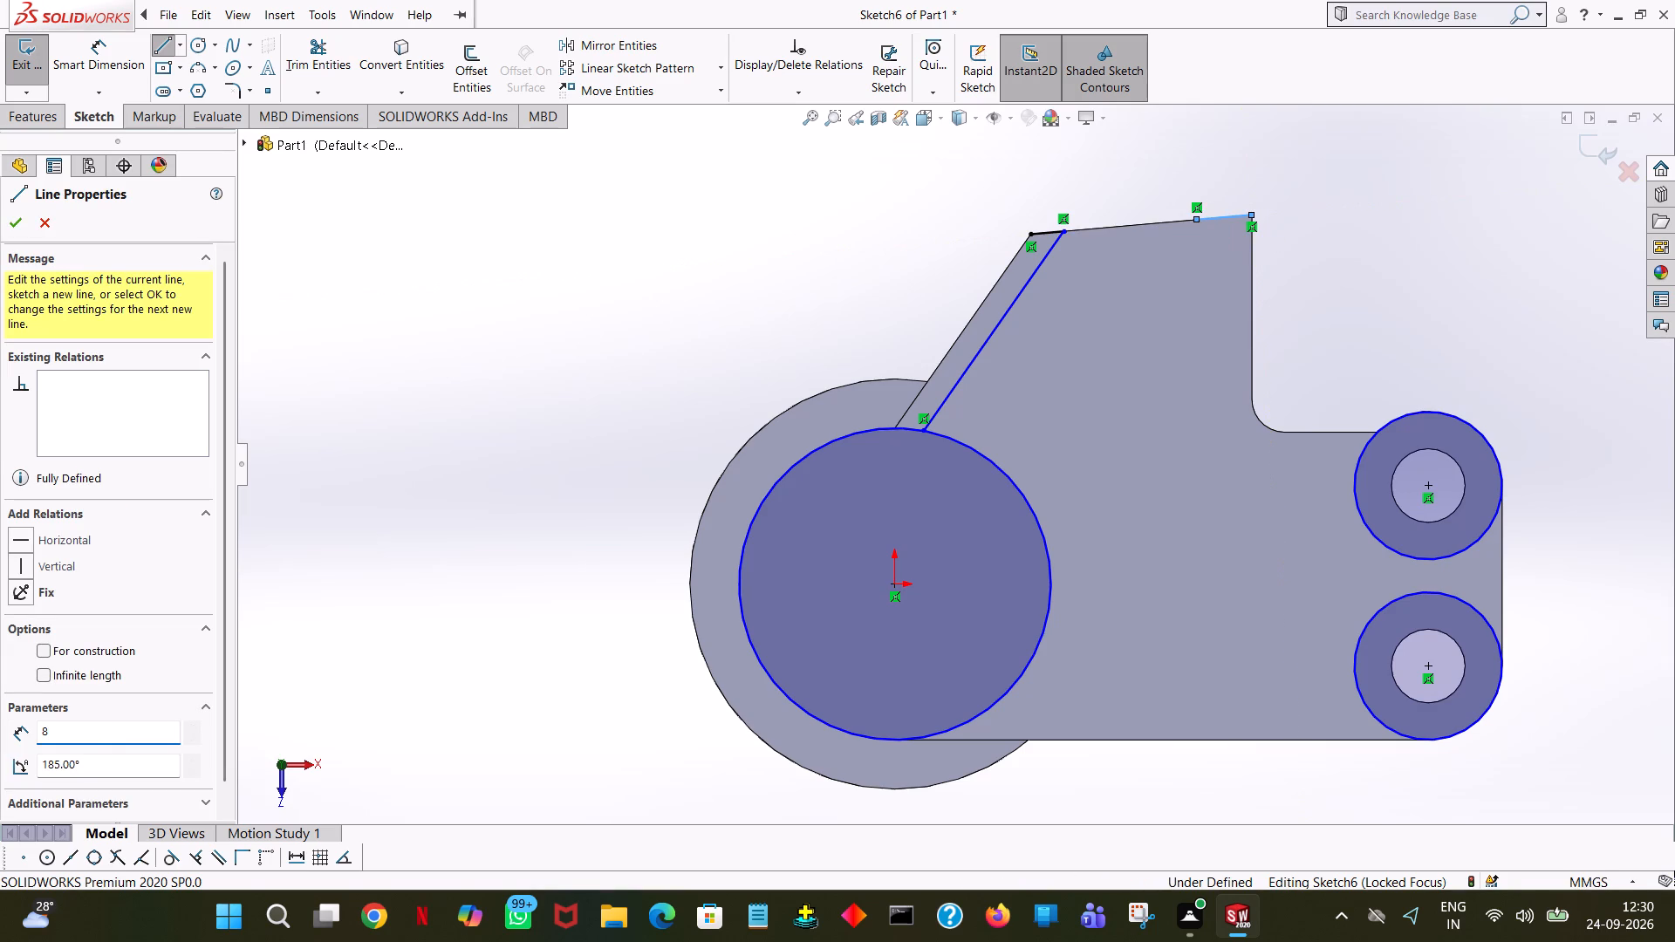
pyautogui.press('Return')
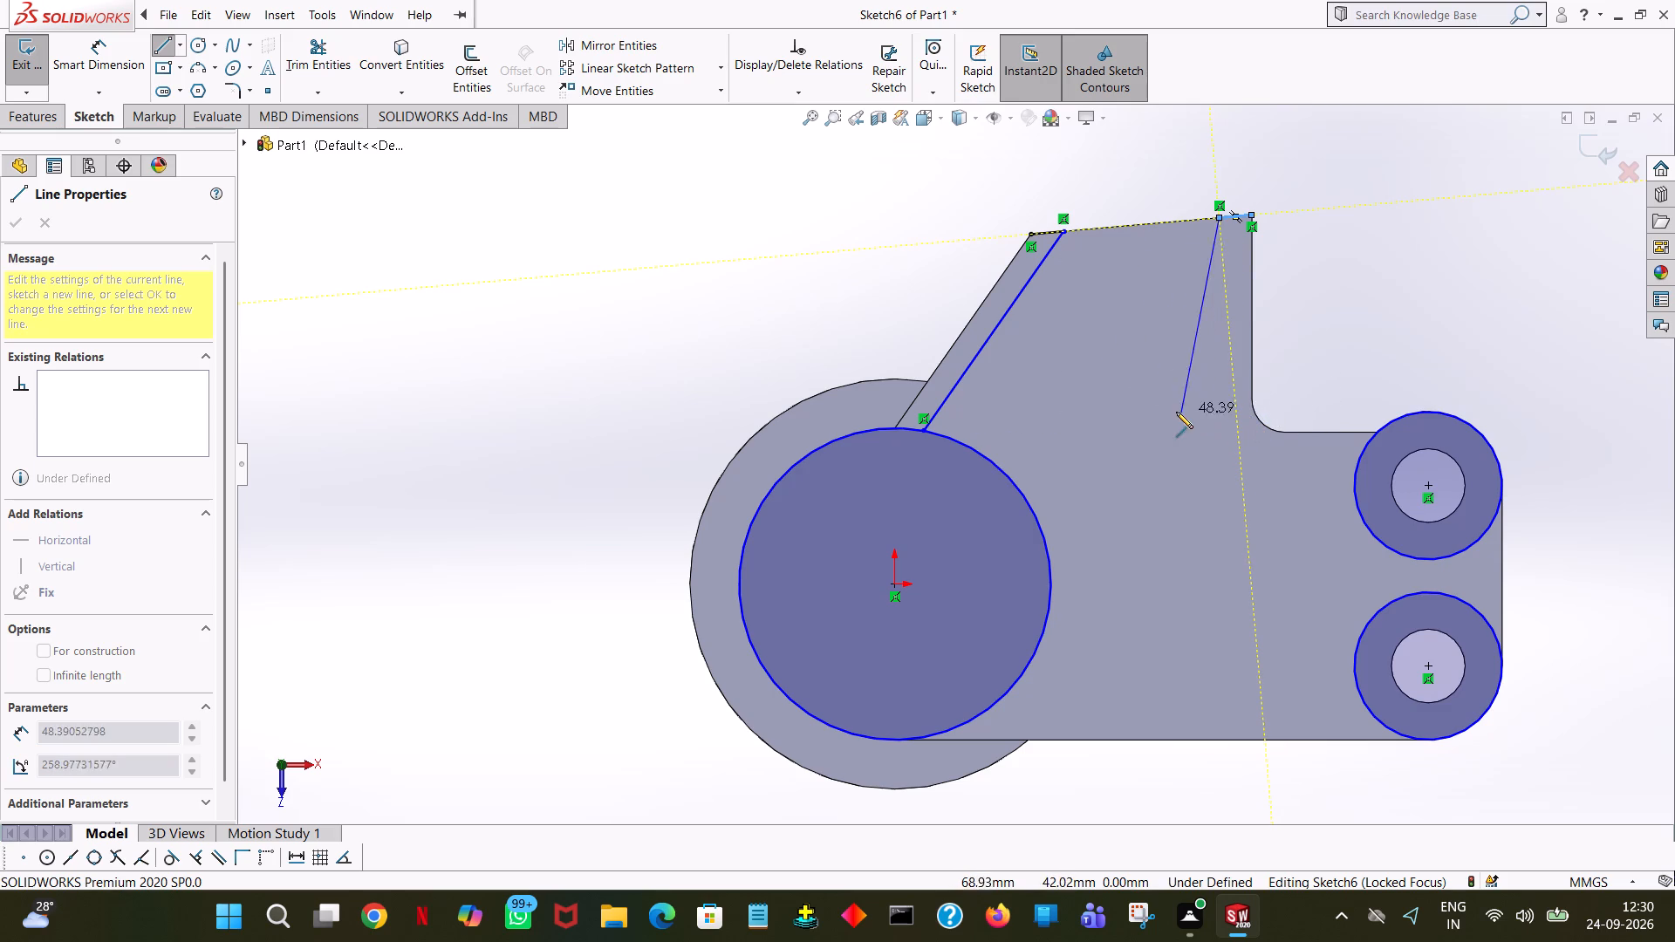
pyautogui.rightClick(1127, 349)
pyautogui.click(1150, 359)
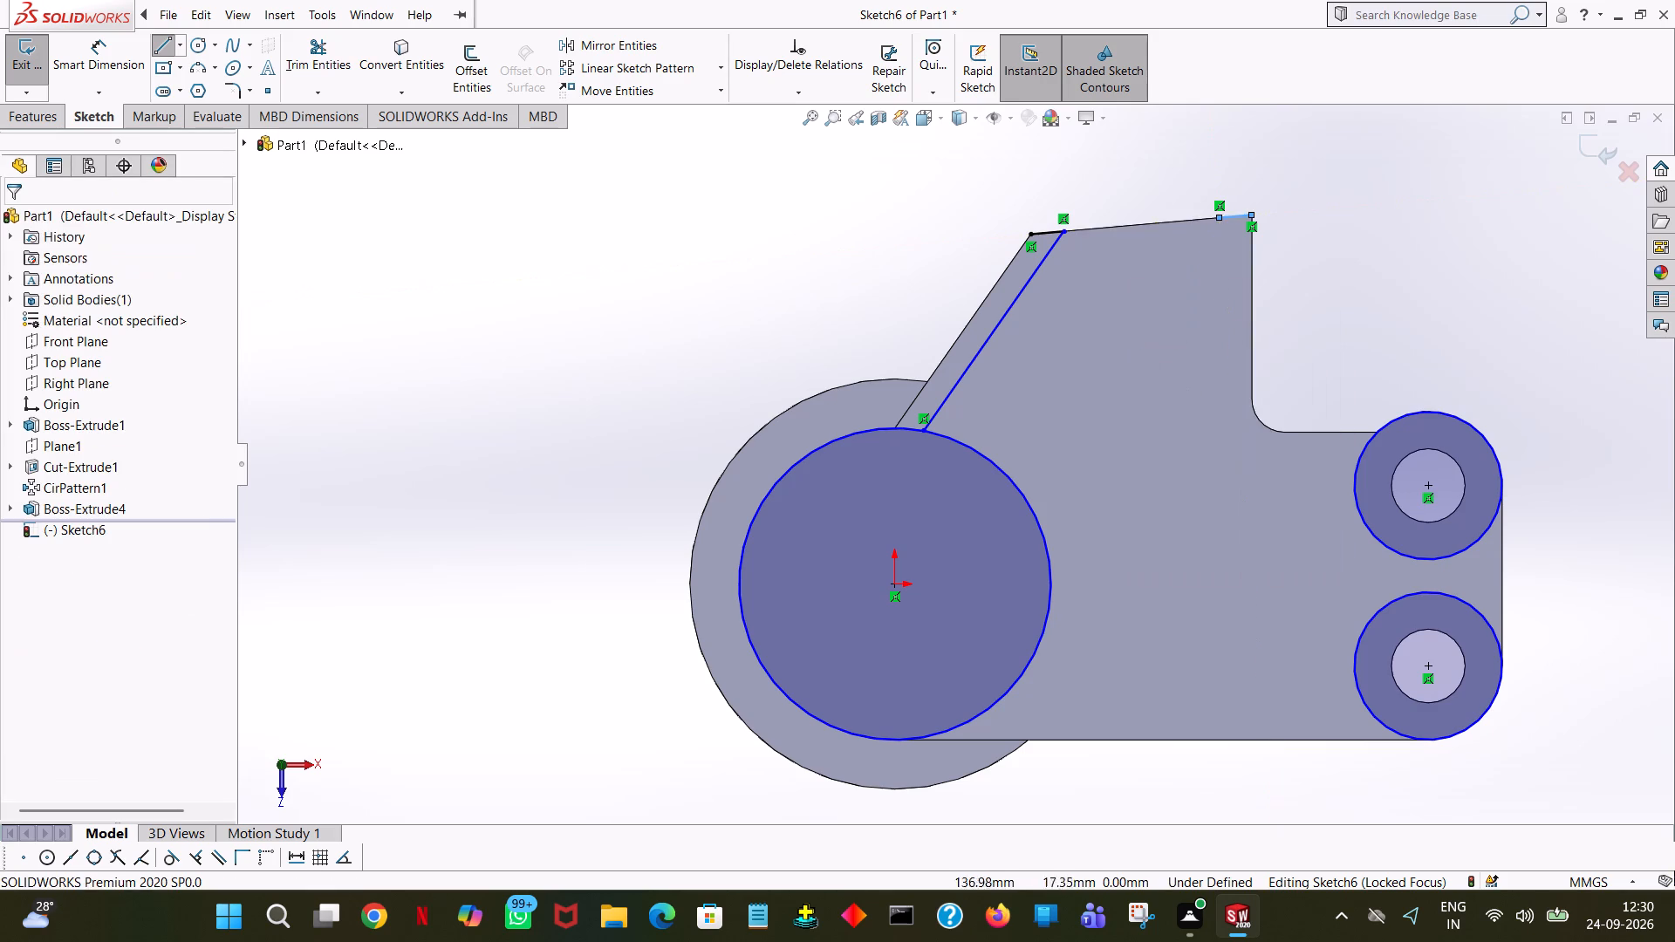
# Sketch an 8 mm horizontal line inward from the vertical side's fillet start and join it to the 8 mm line on the top edge.
pyautogui.click(172, 47)
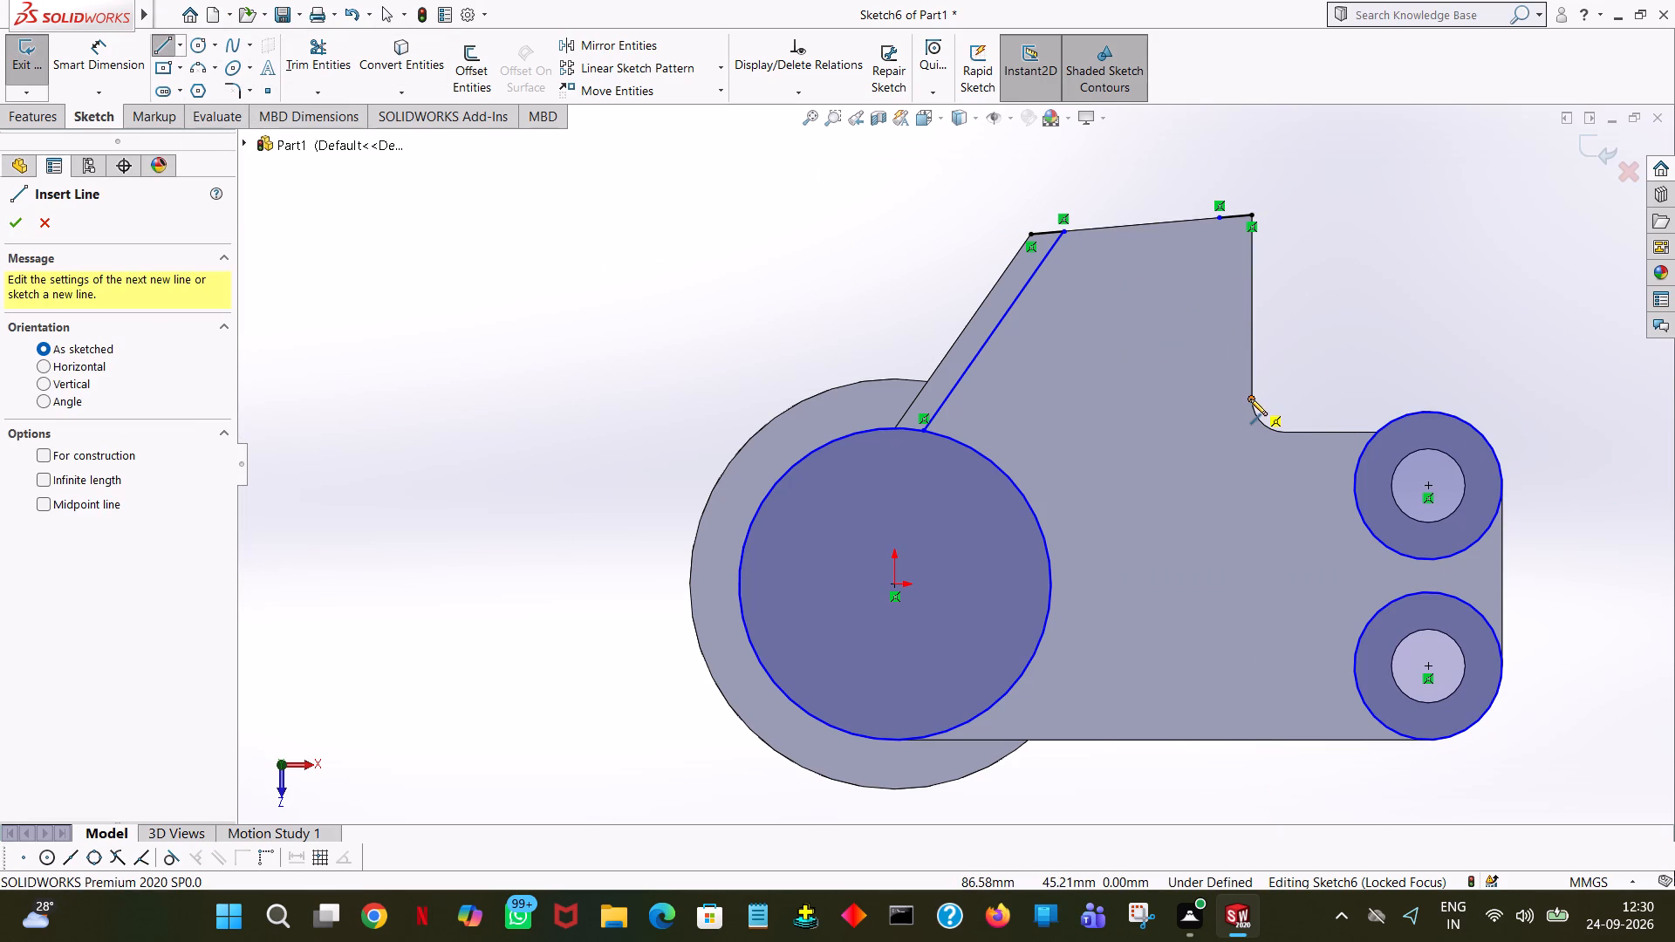
pyautogui.click(1250, 399)
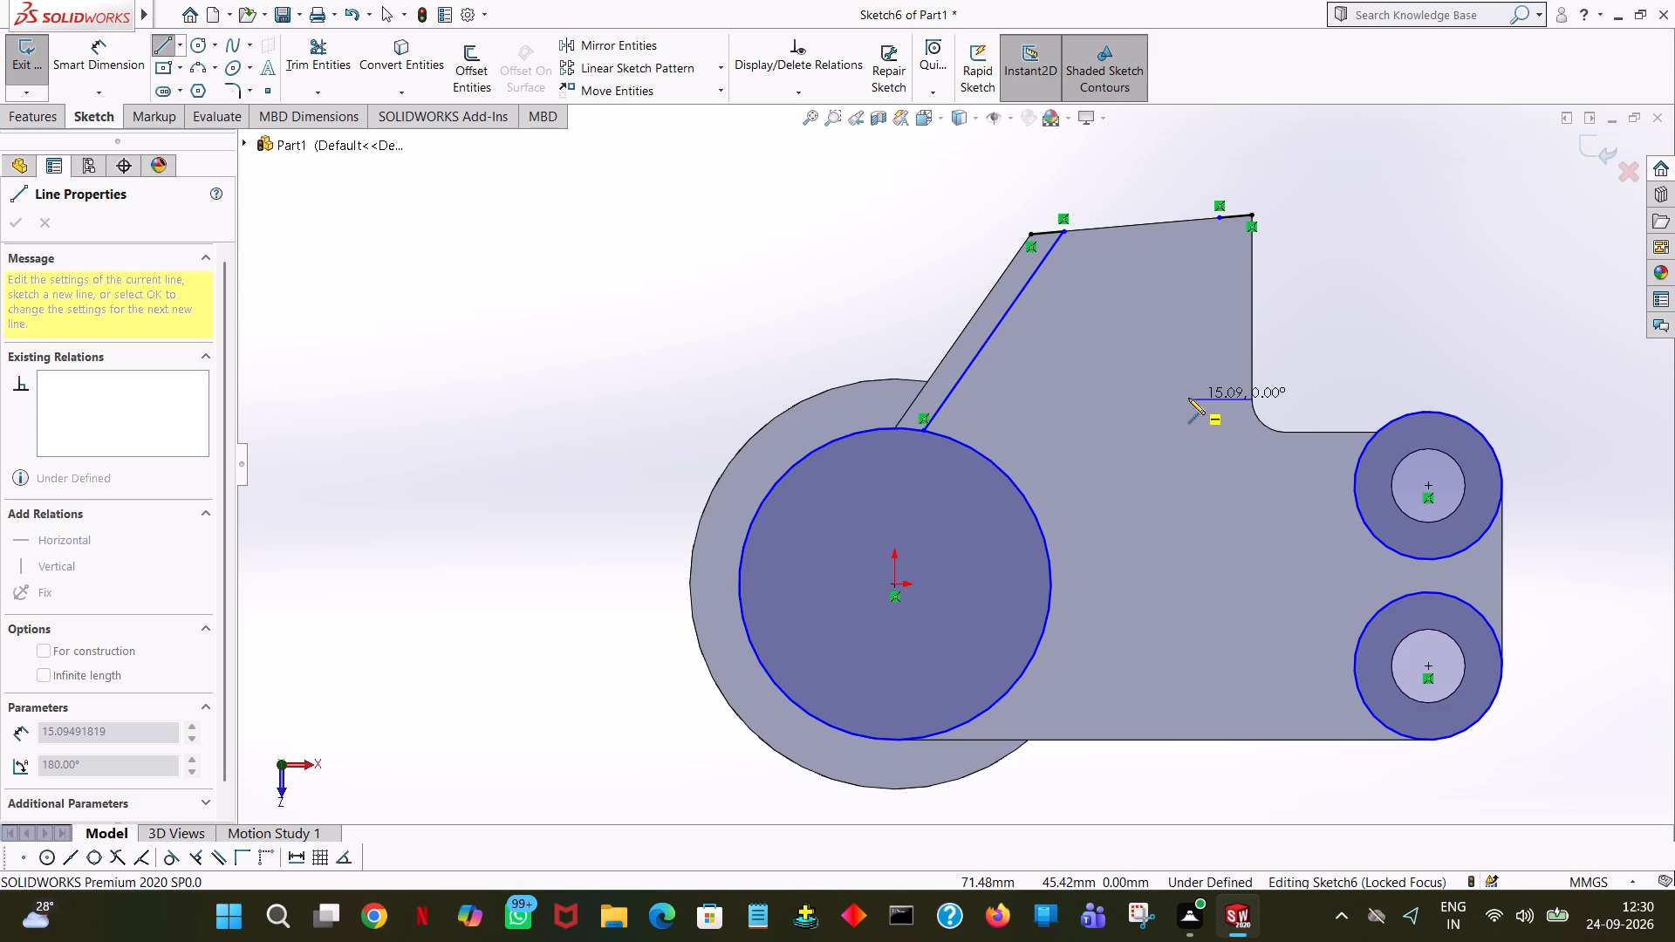
pyautogui.click(1188, 398)
pyautogui.press('8')
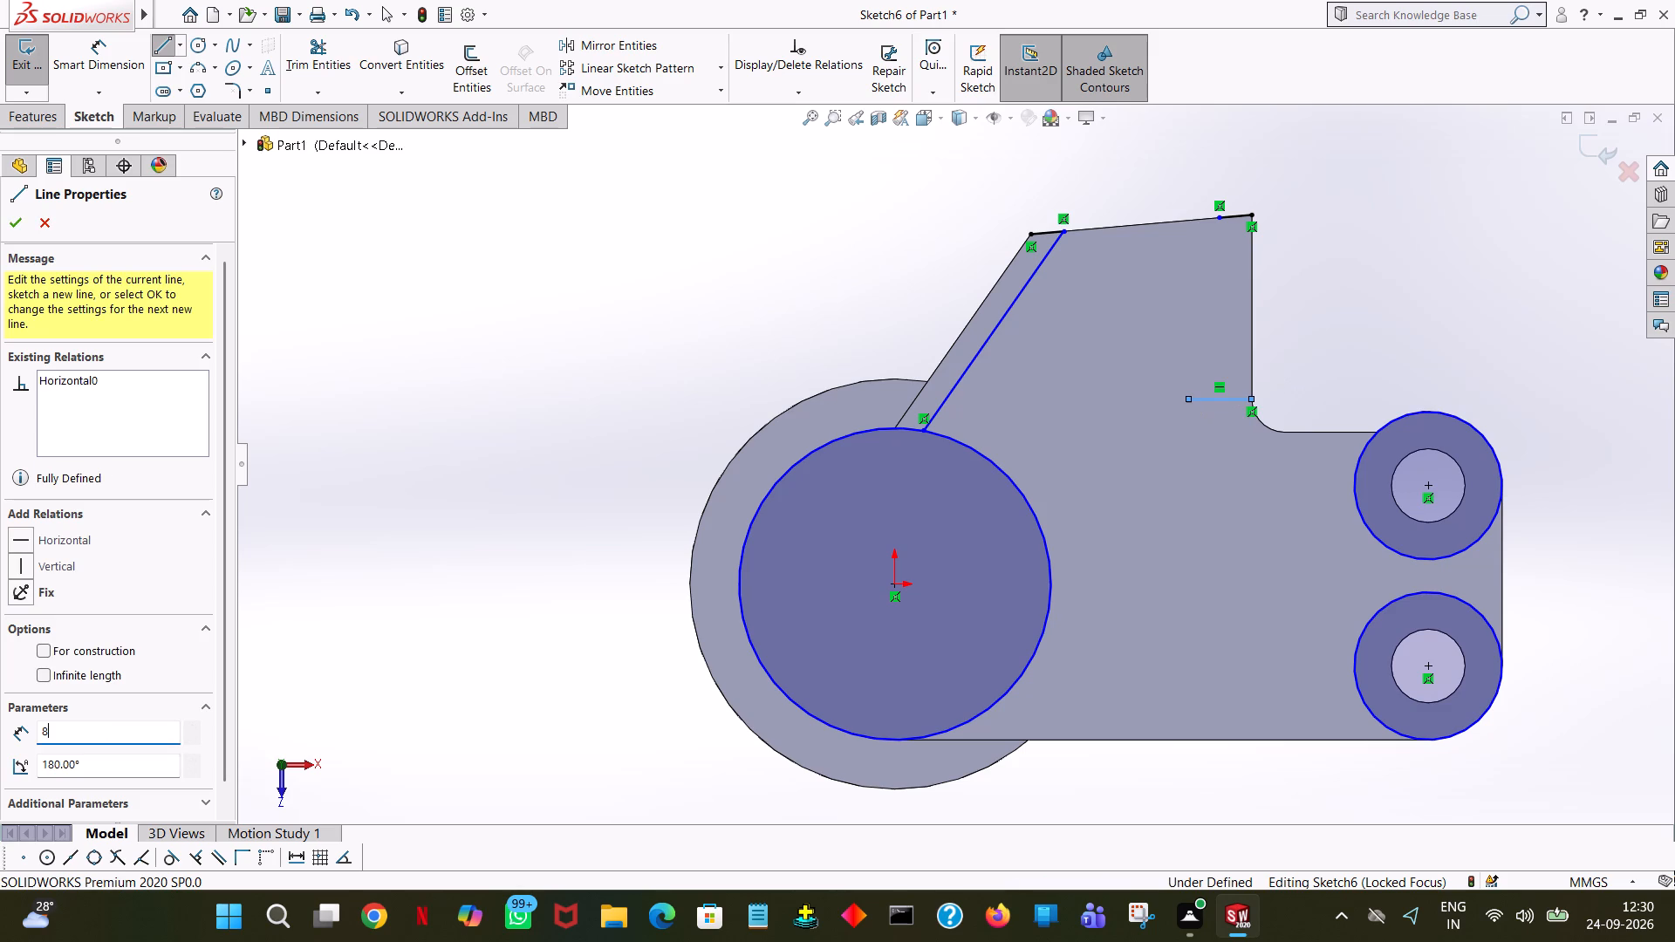
pyautogui.press('Return')
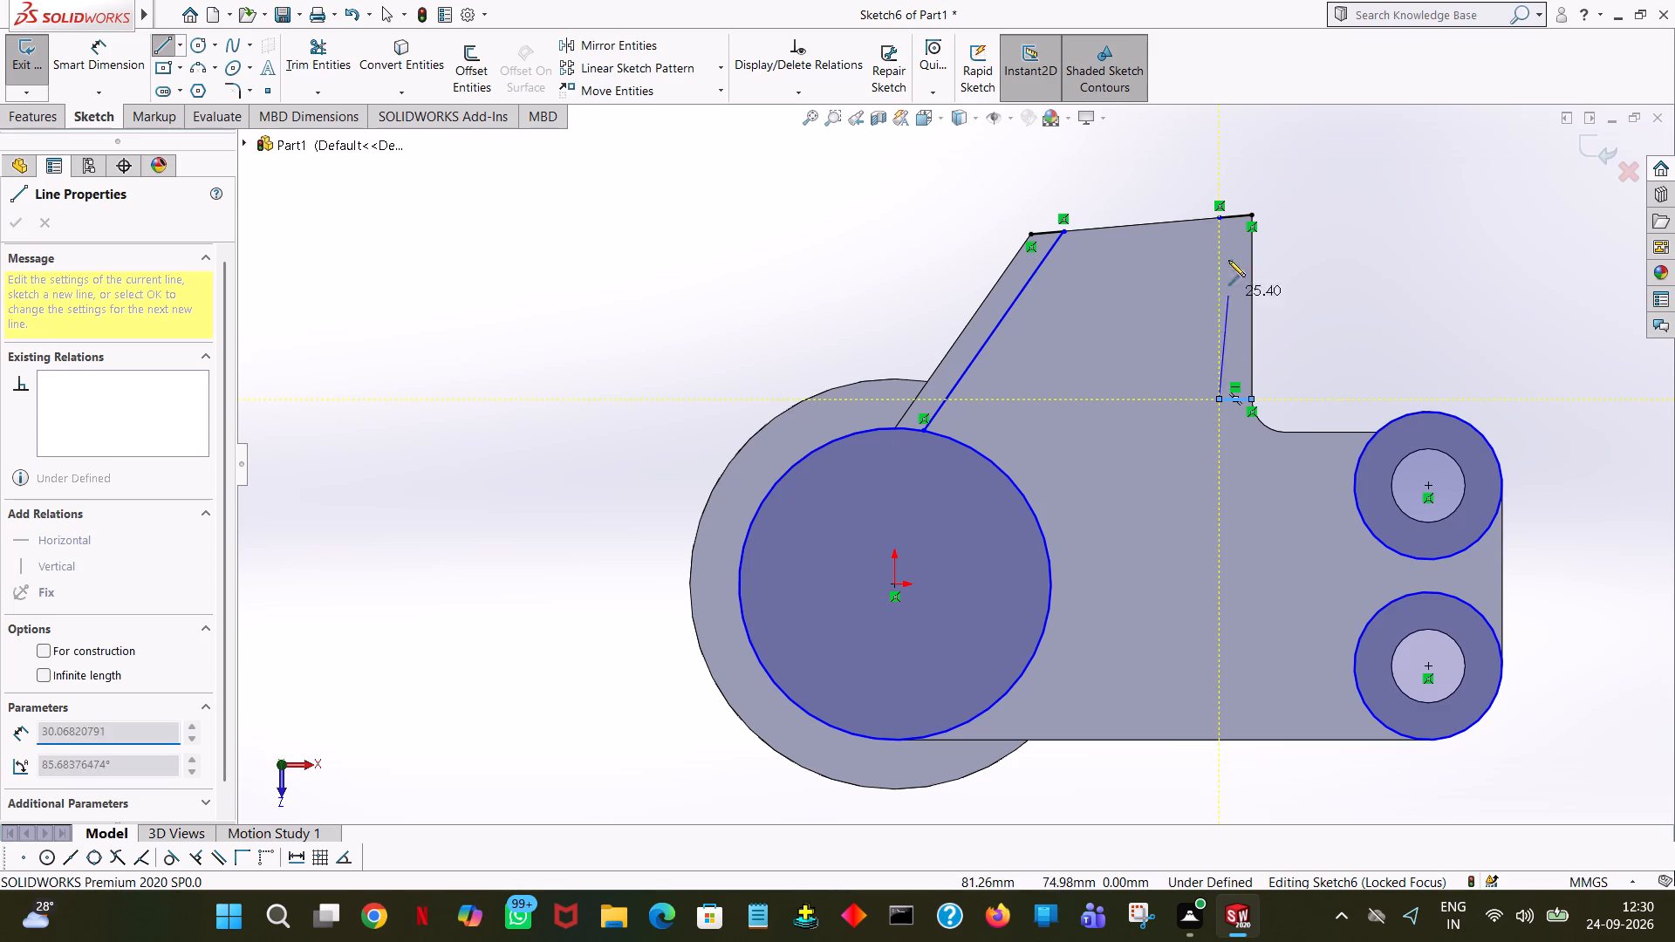
pyautogui.click(1218, 219)
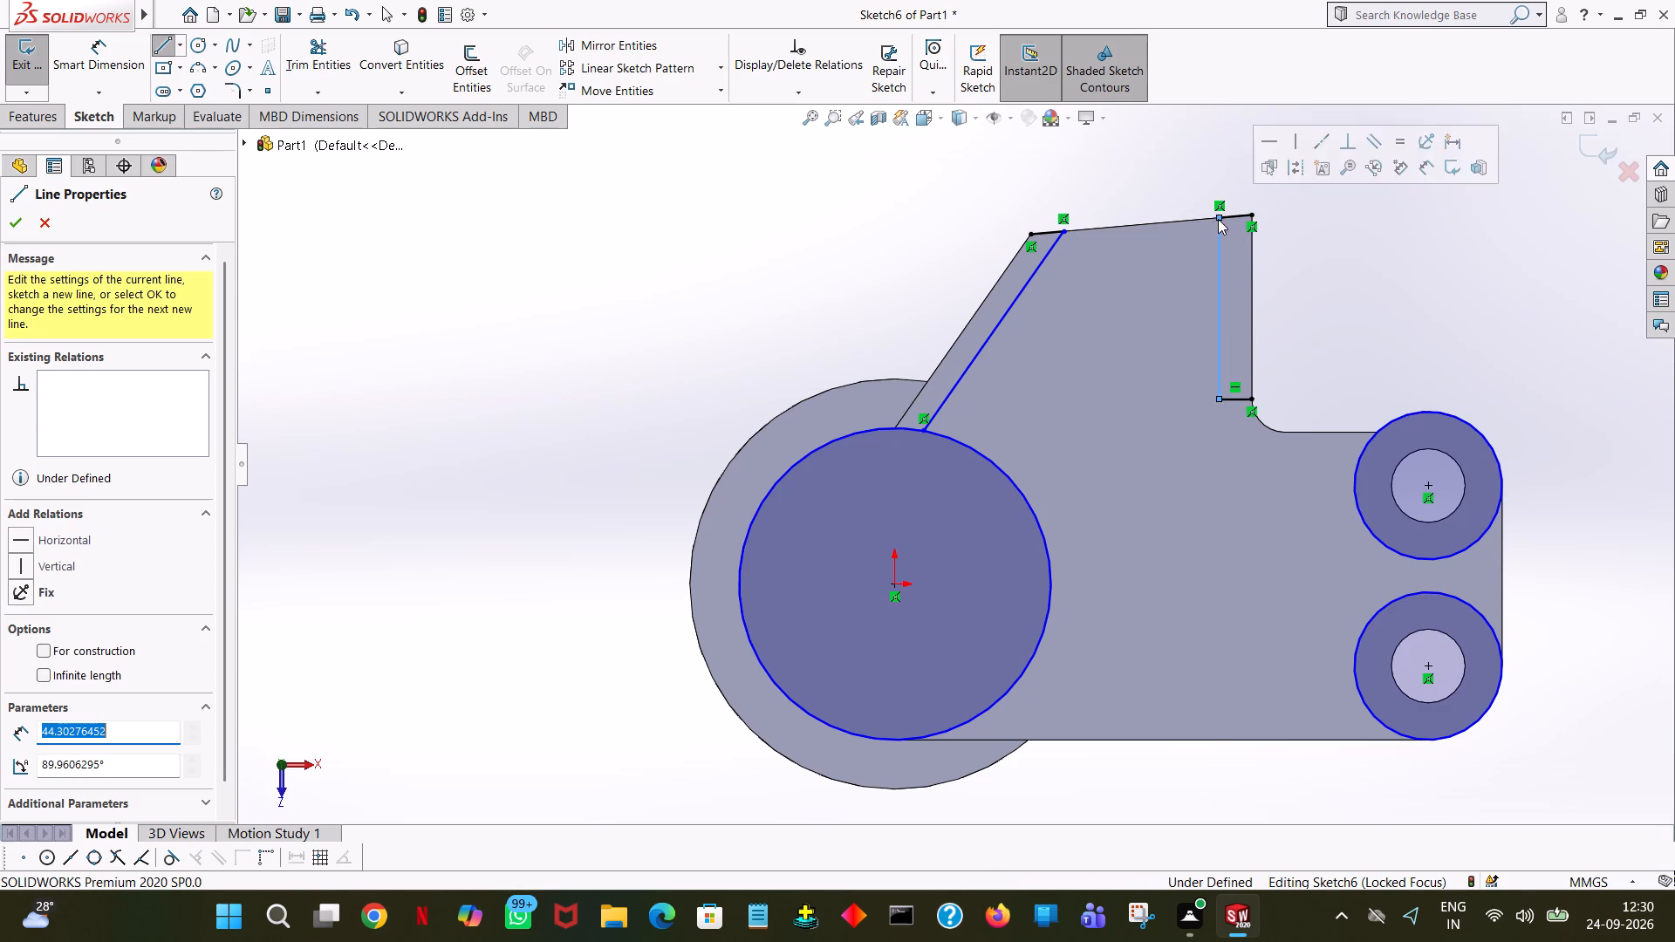
pyautogui.rightClick(1218, 219)
pyautogui.click(1249, 227)
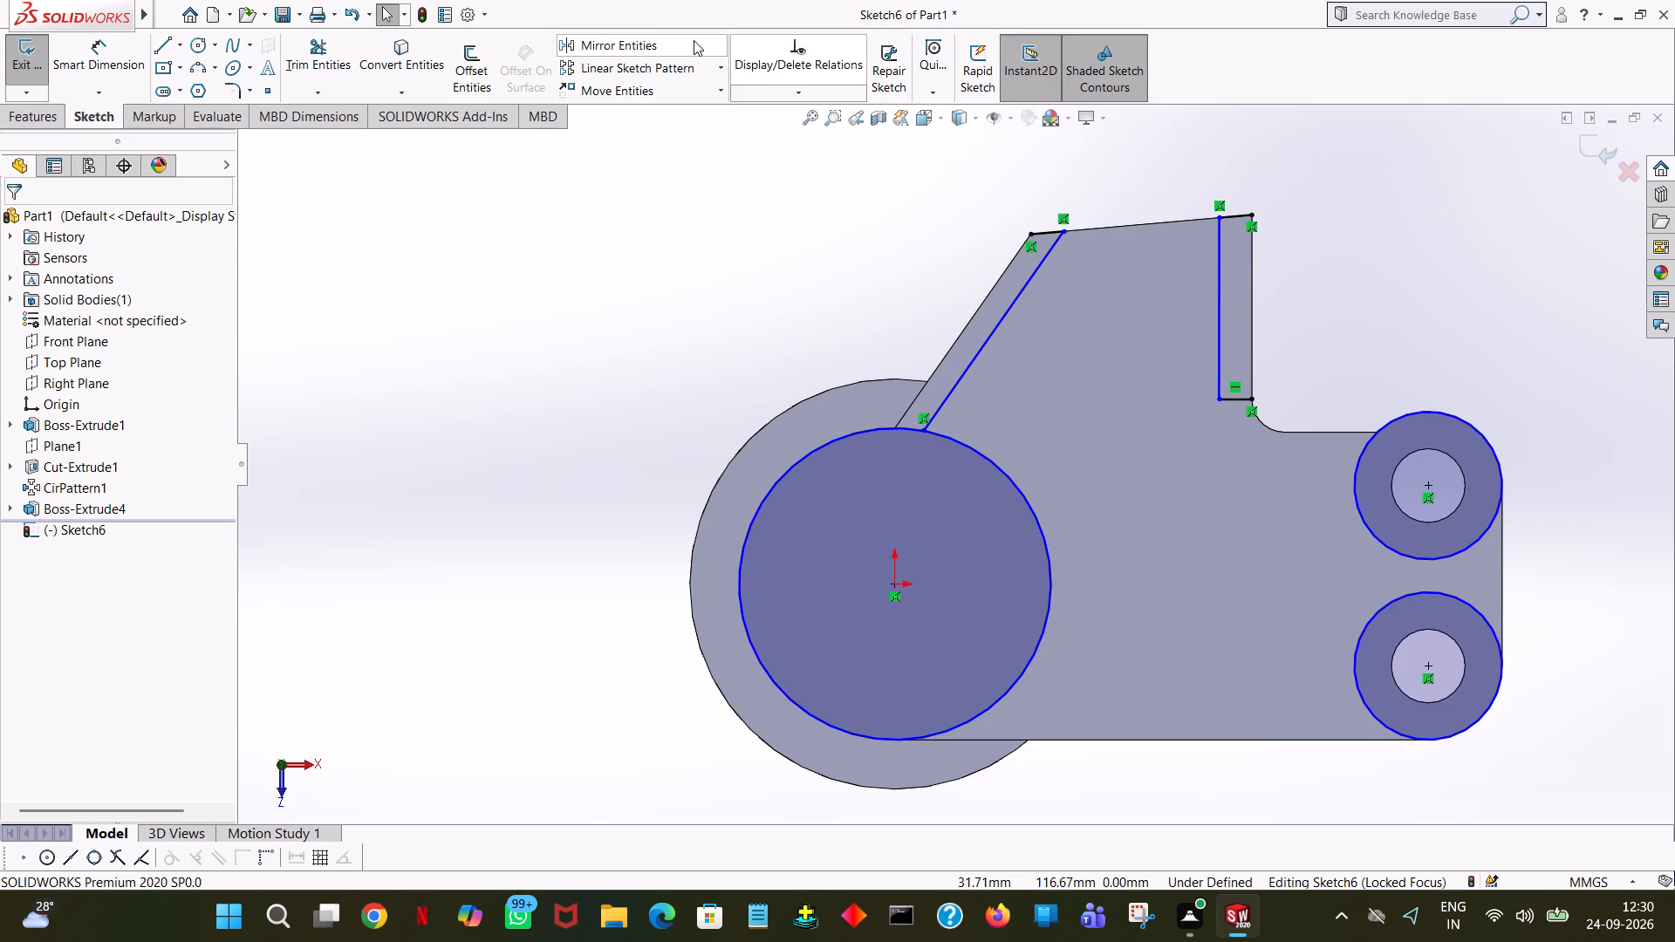
# Sketch an 8 mm horizontal line inward from the vertical edge between the two hole circles, continuing vertically up to the upper circle.
pyautogui.click(161, 48)
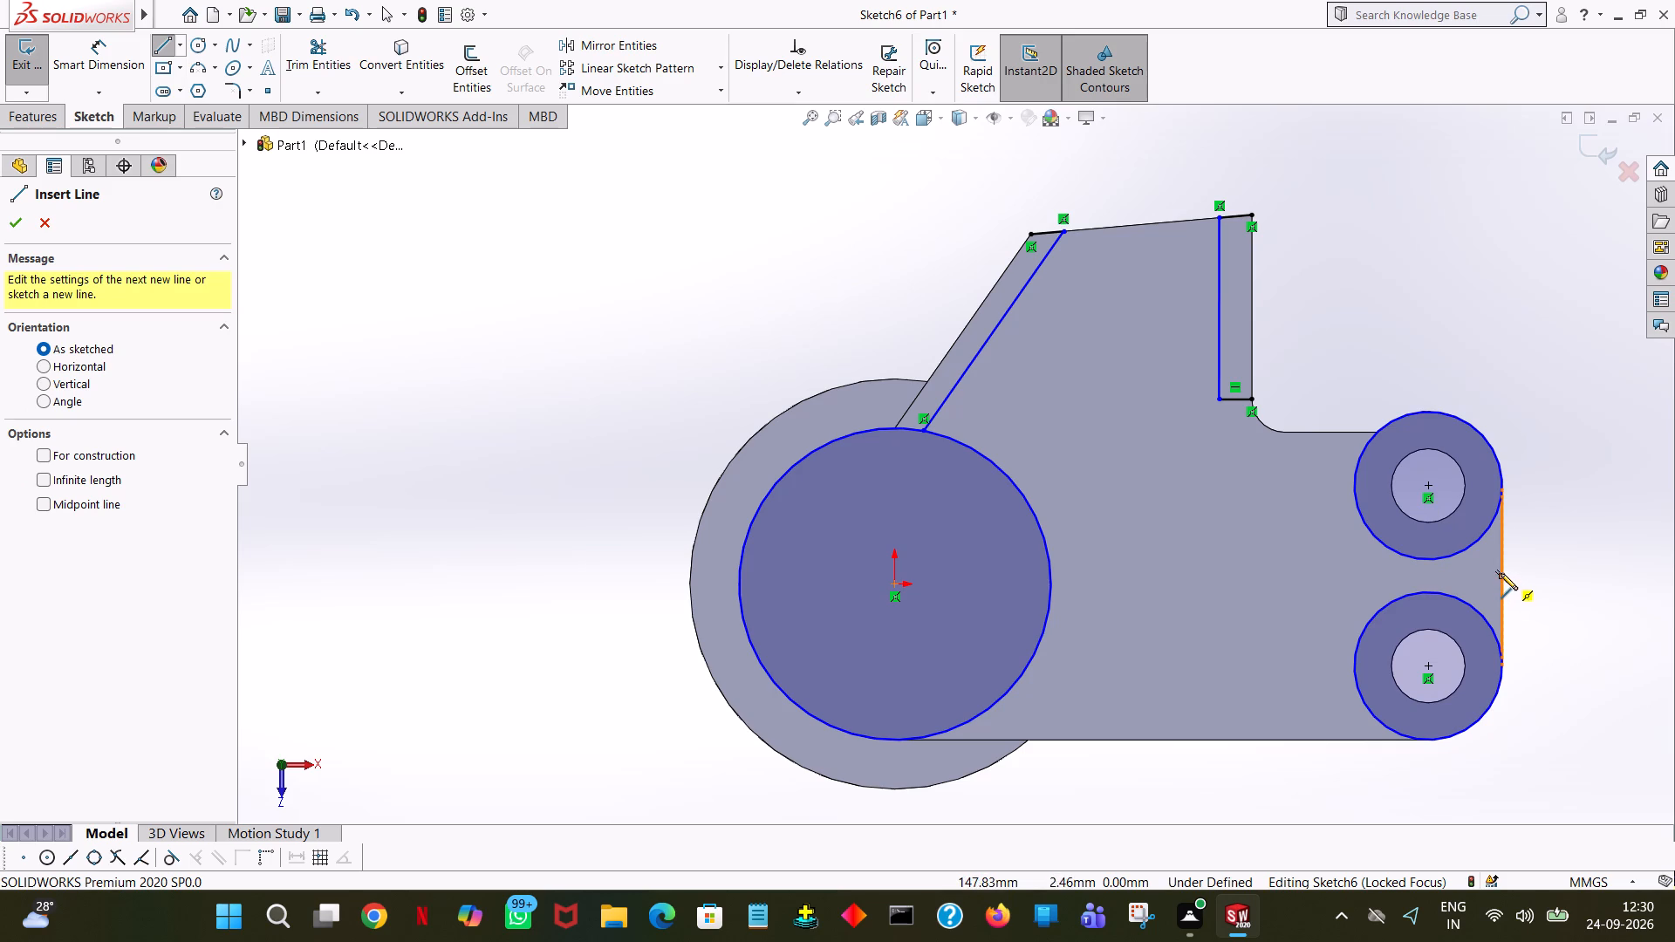
pyautogui.click(1502, 576)
pyautogui.click(1420, 576)
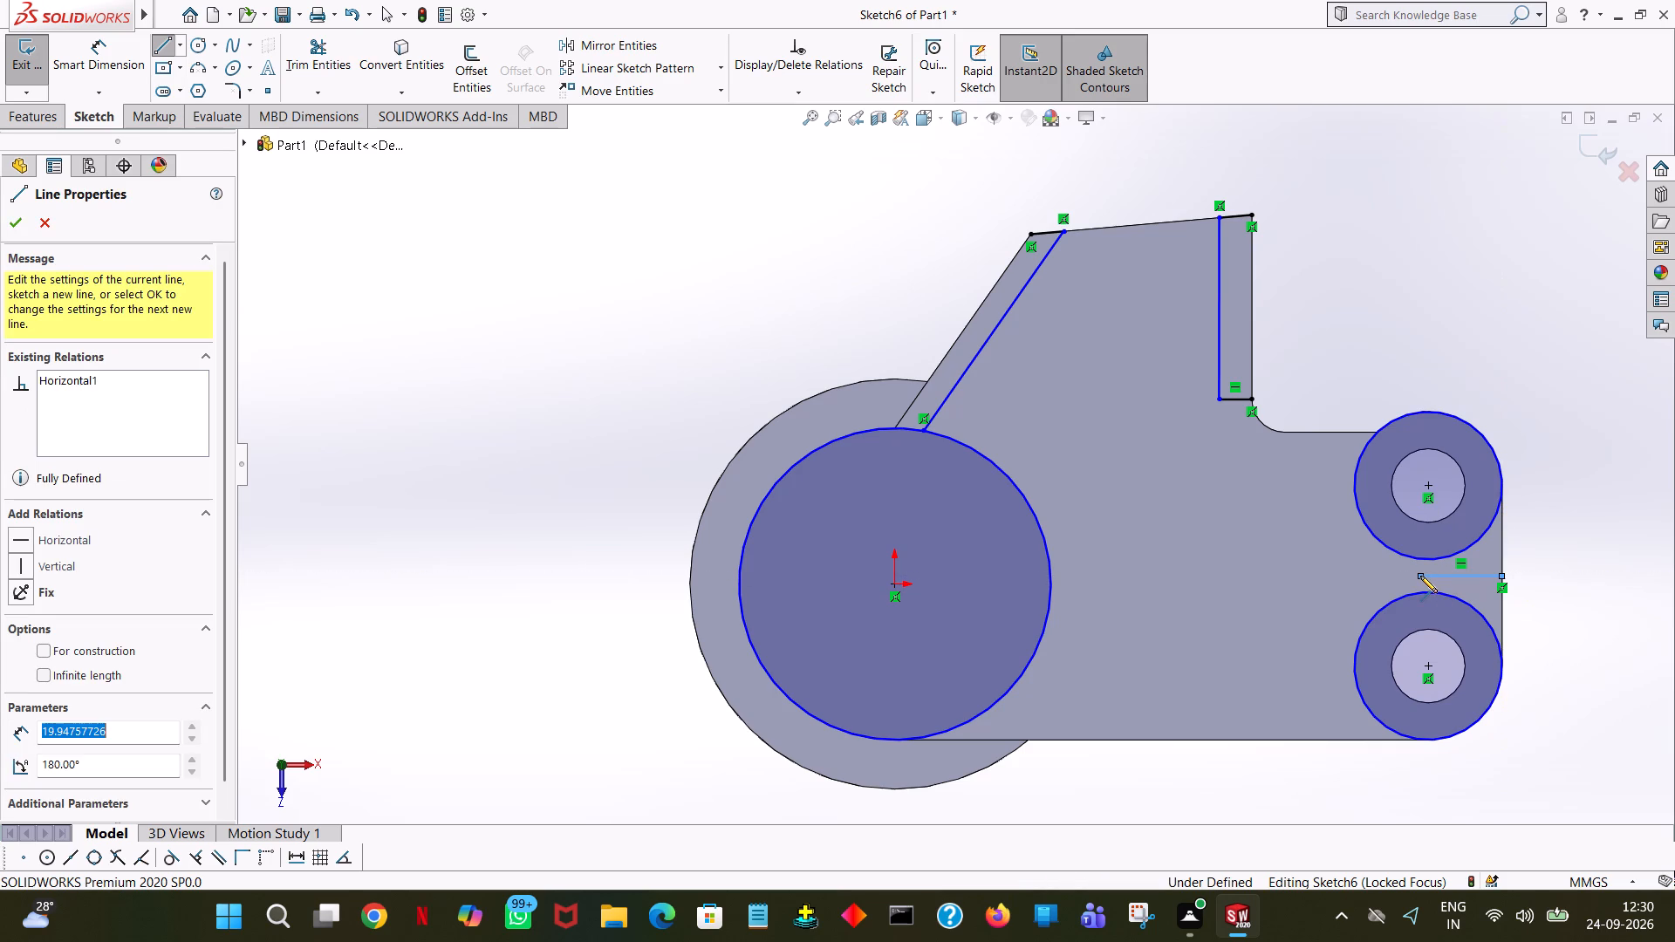
pyautogui.press('8')
pyautogui.press('Return')
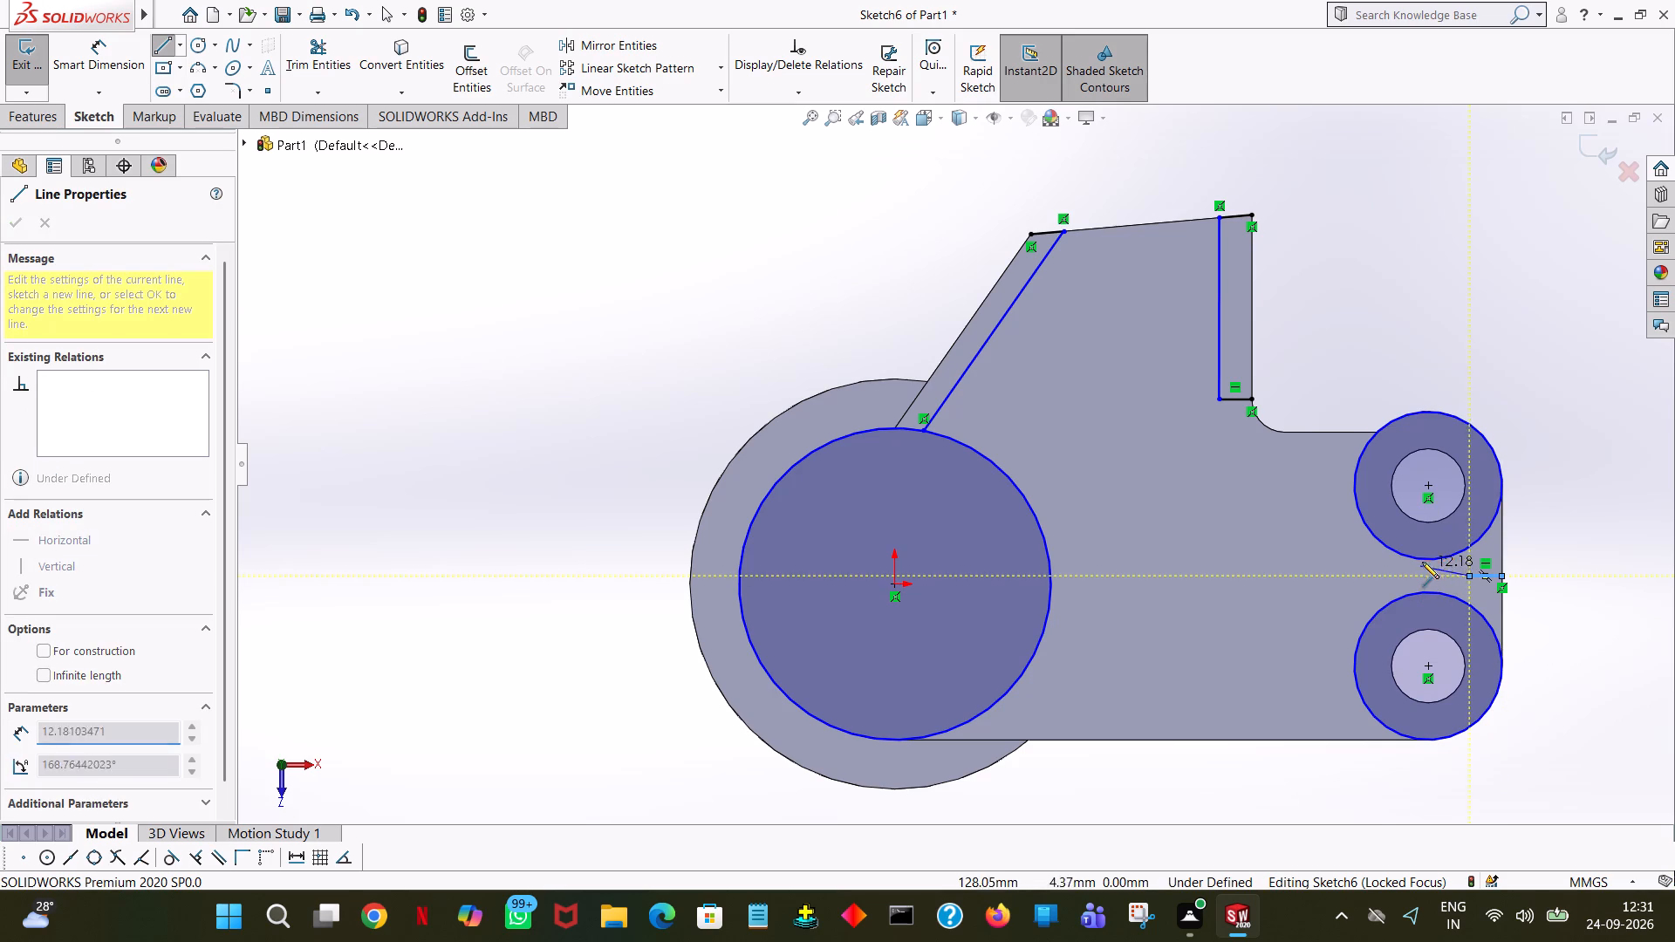
pyautogui.click(1470, 546)
pyautogui.rightClick(1470, 546)
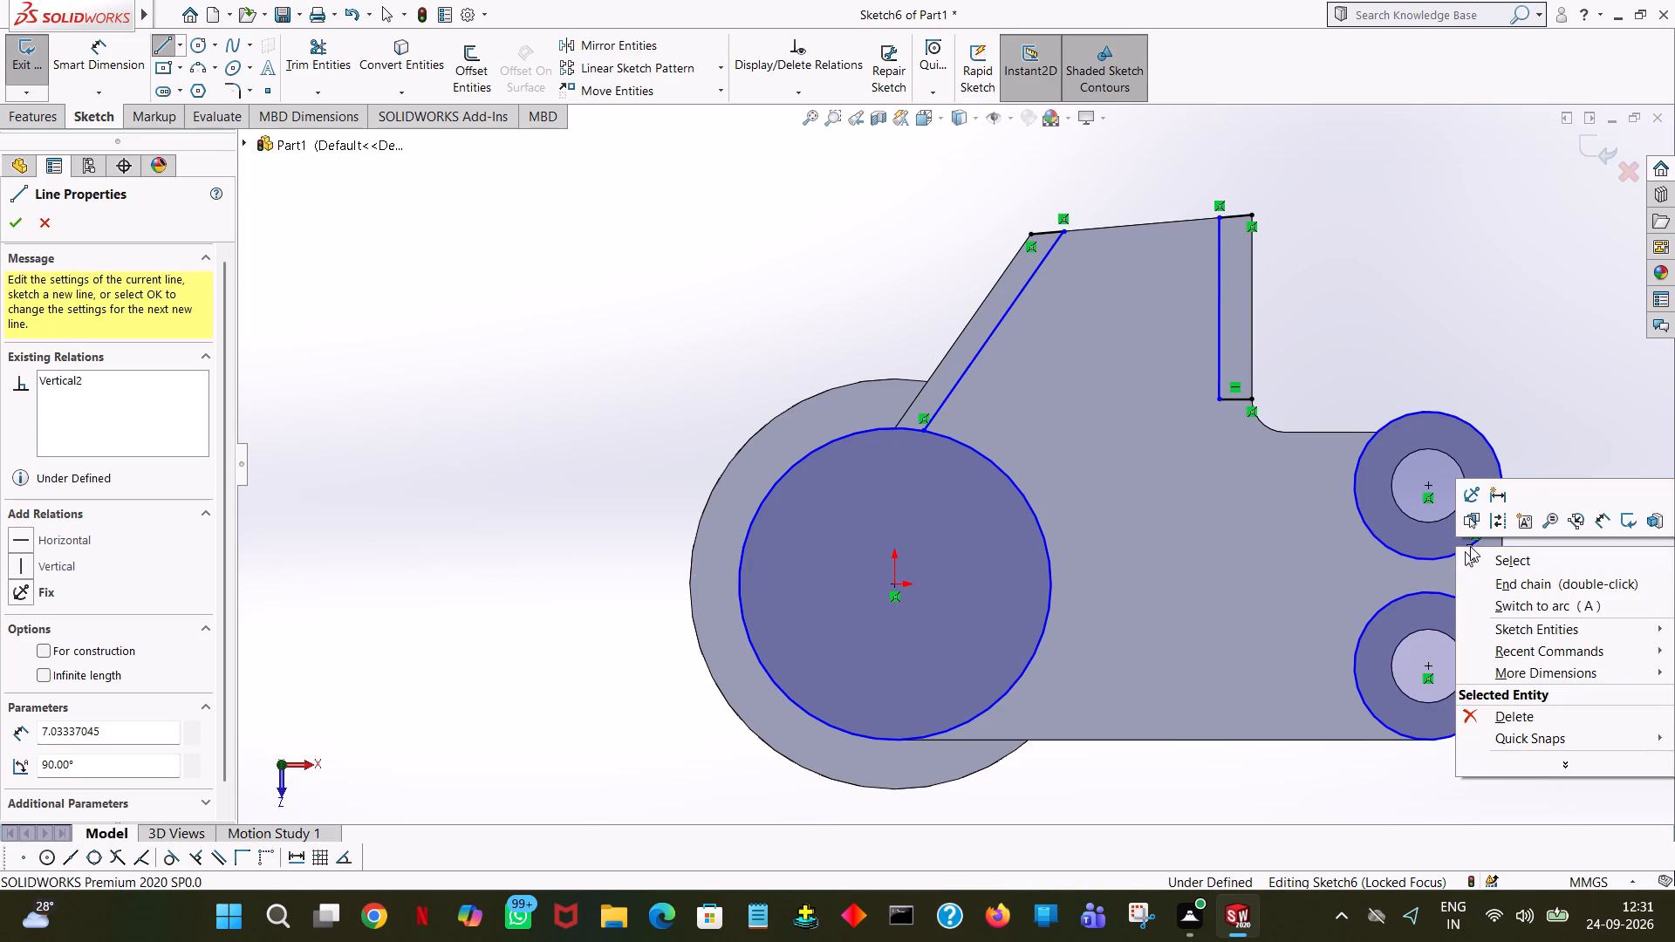
pyautogui.click(1487, 553)
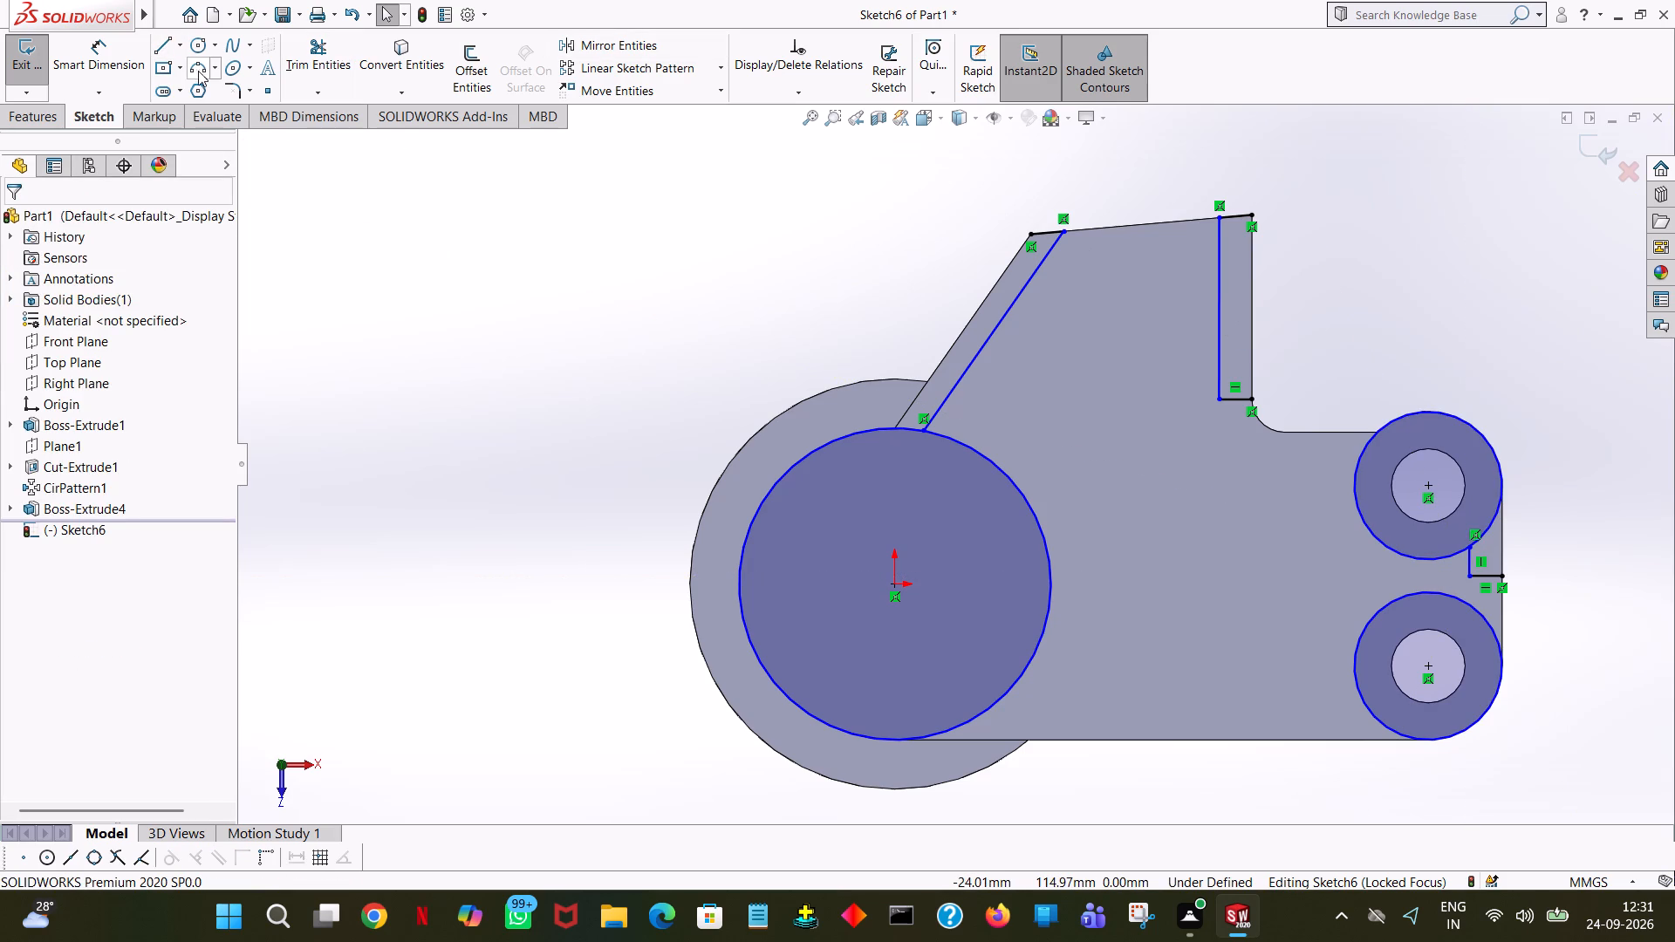
# Sketch a vertical line from the 8 mm line's inner end down to the lower hole circle.
pyautogui.click(158, 49)
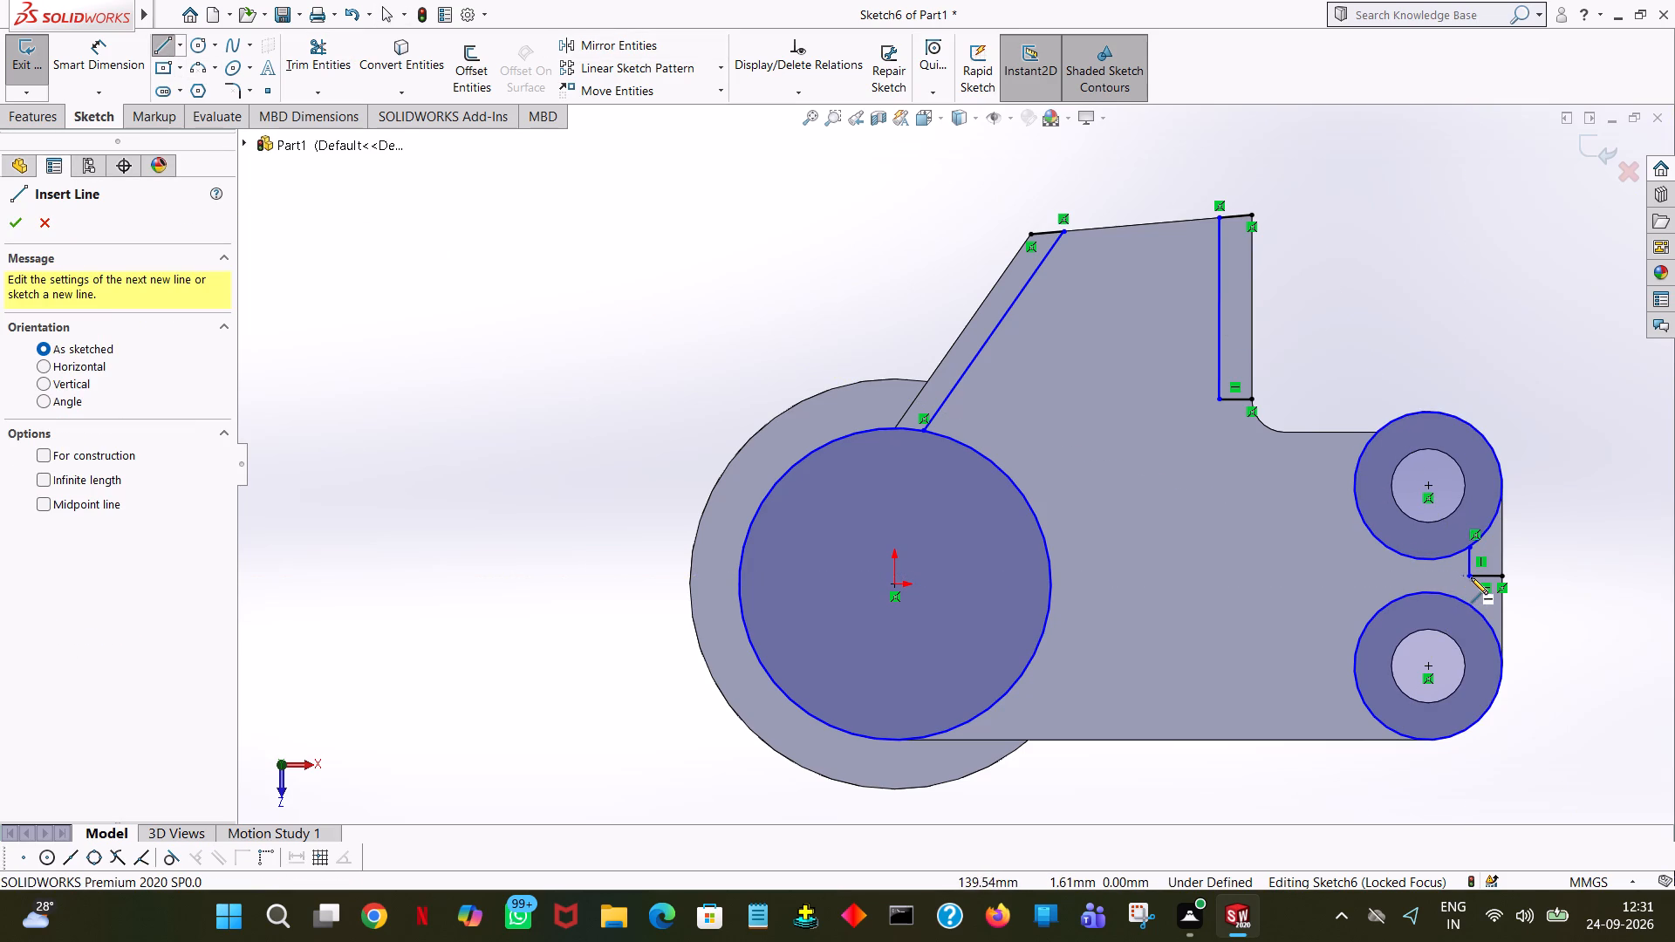
pyautogui.click(1470, 577)
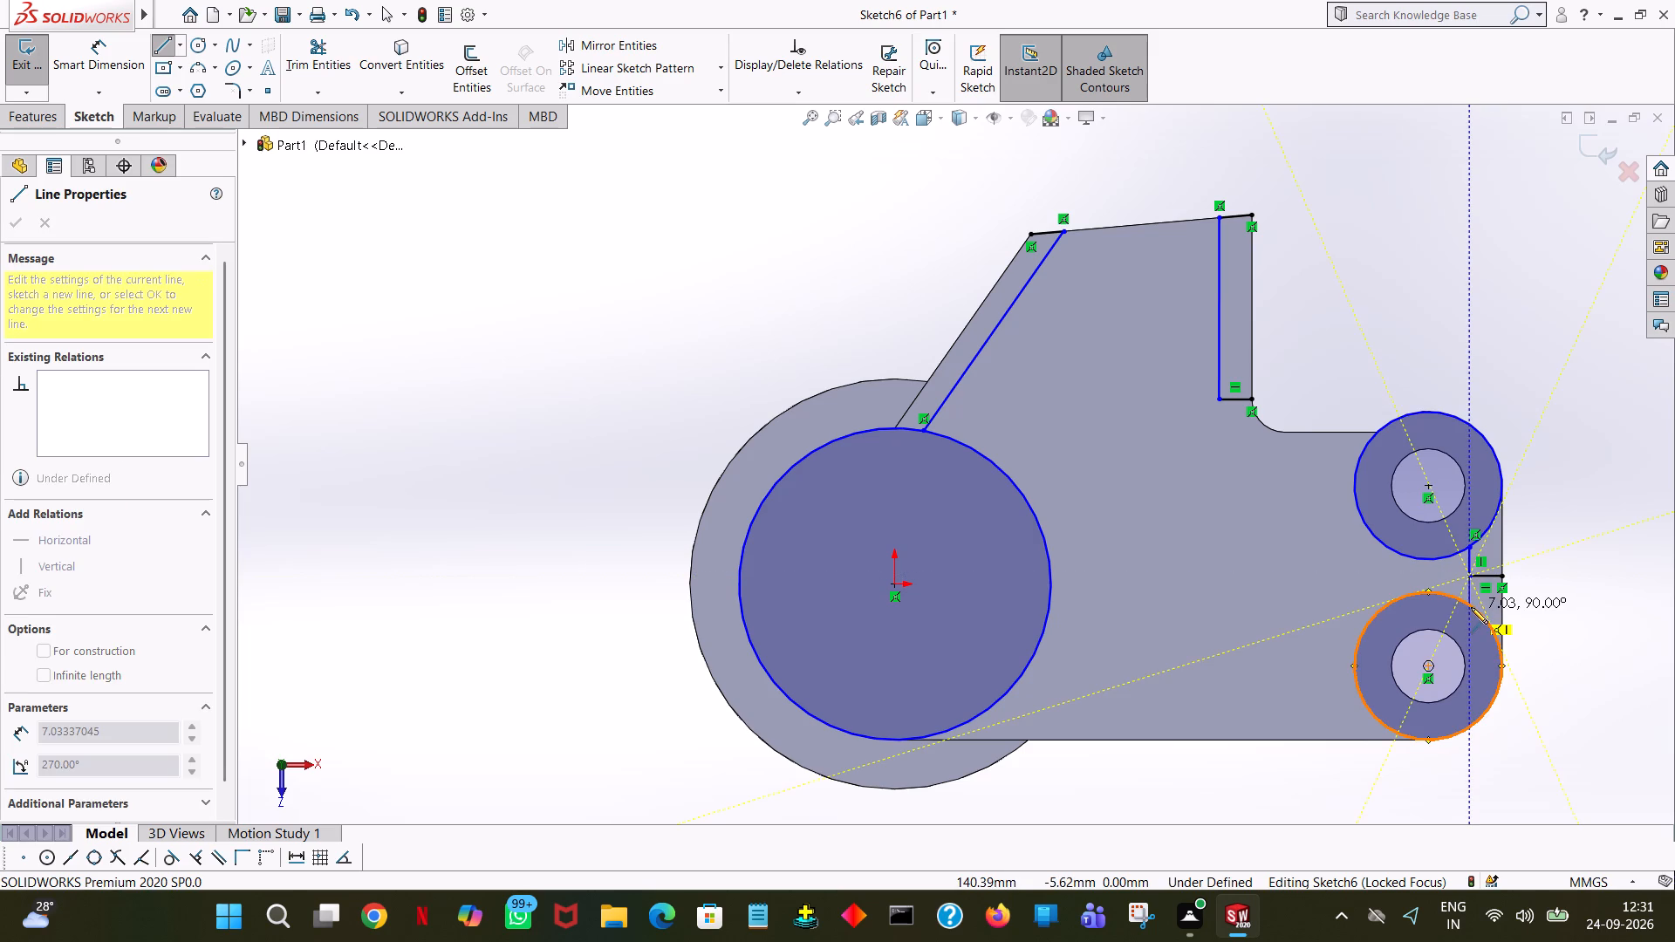
pyautogui.click(1471, 607)
pyautogui.rightClick(1471, 607)
pyautogui.click(1502, 620)
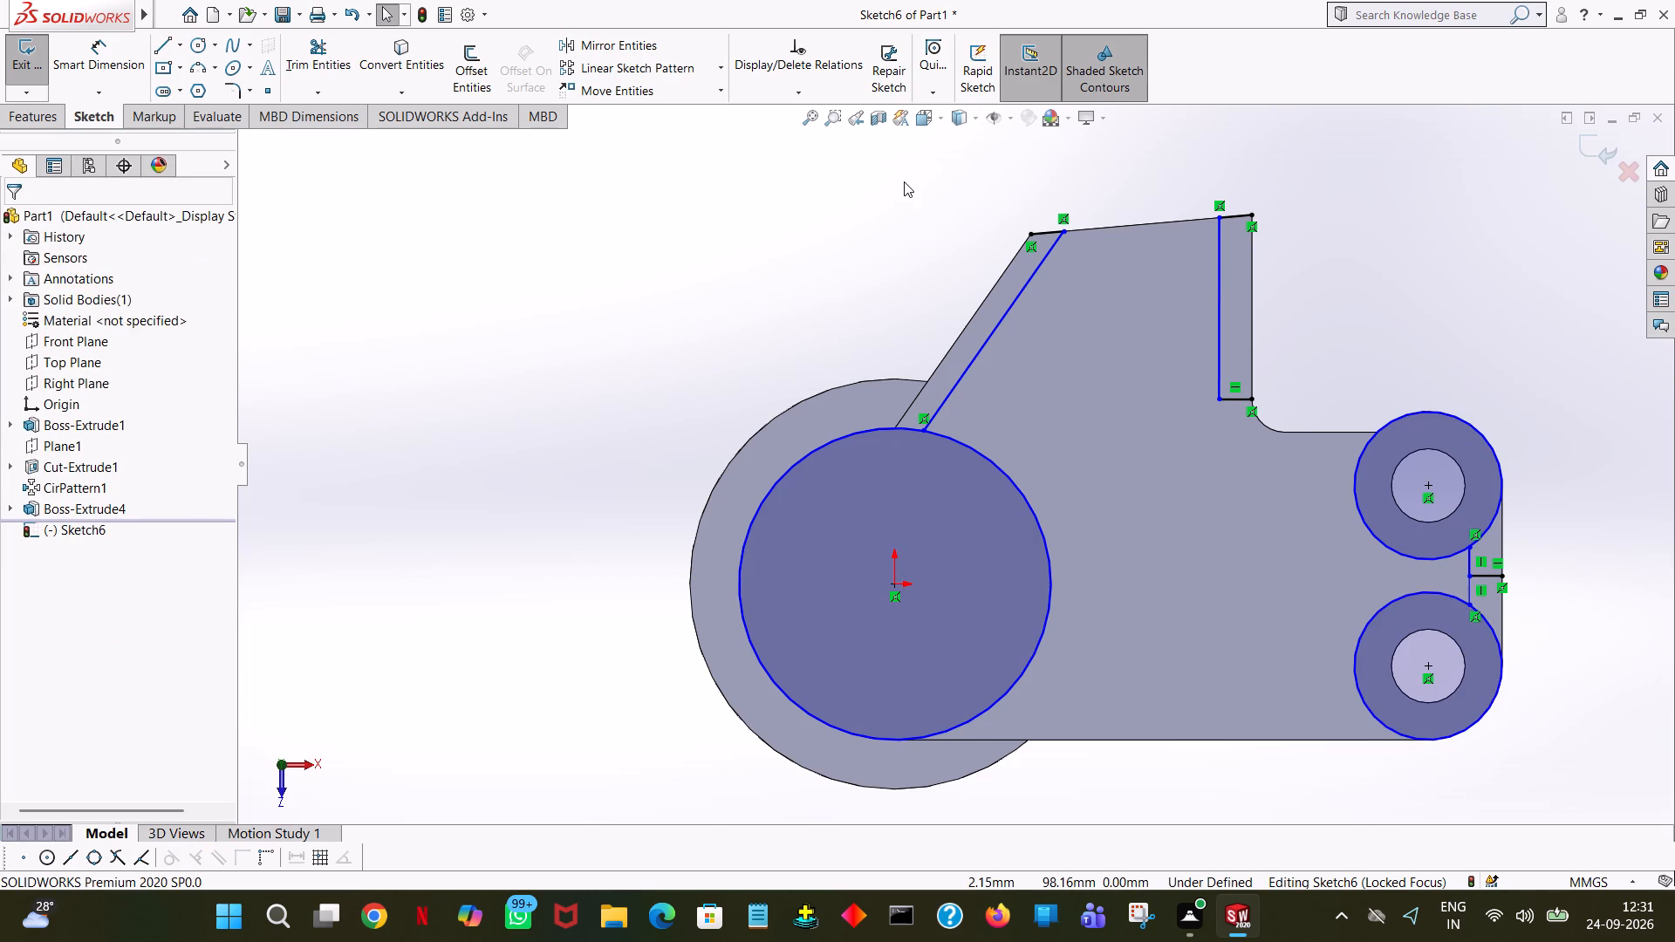
# Trim away the 8 mm horizontal helper line between the two hole circles.
pyautogui.click(308, 46)
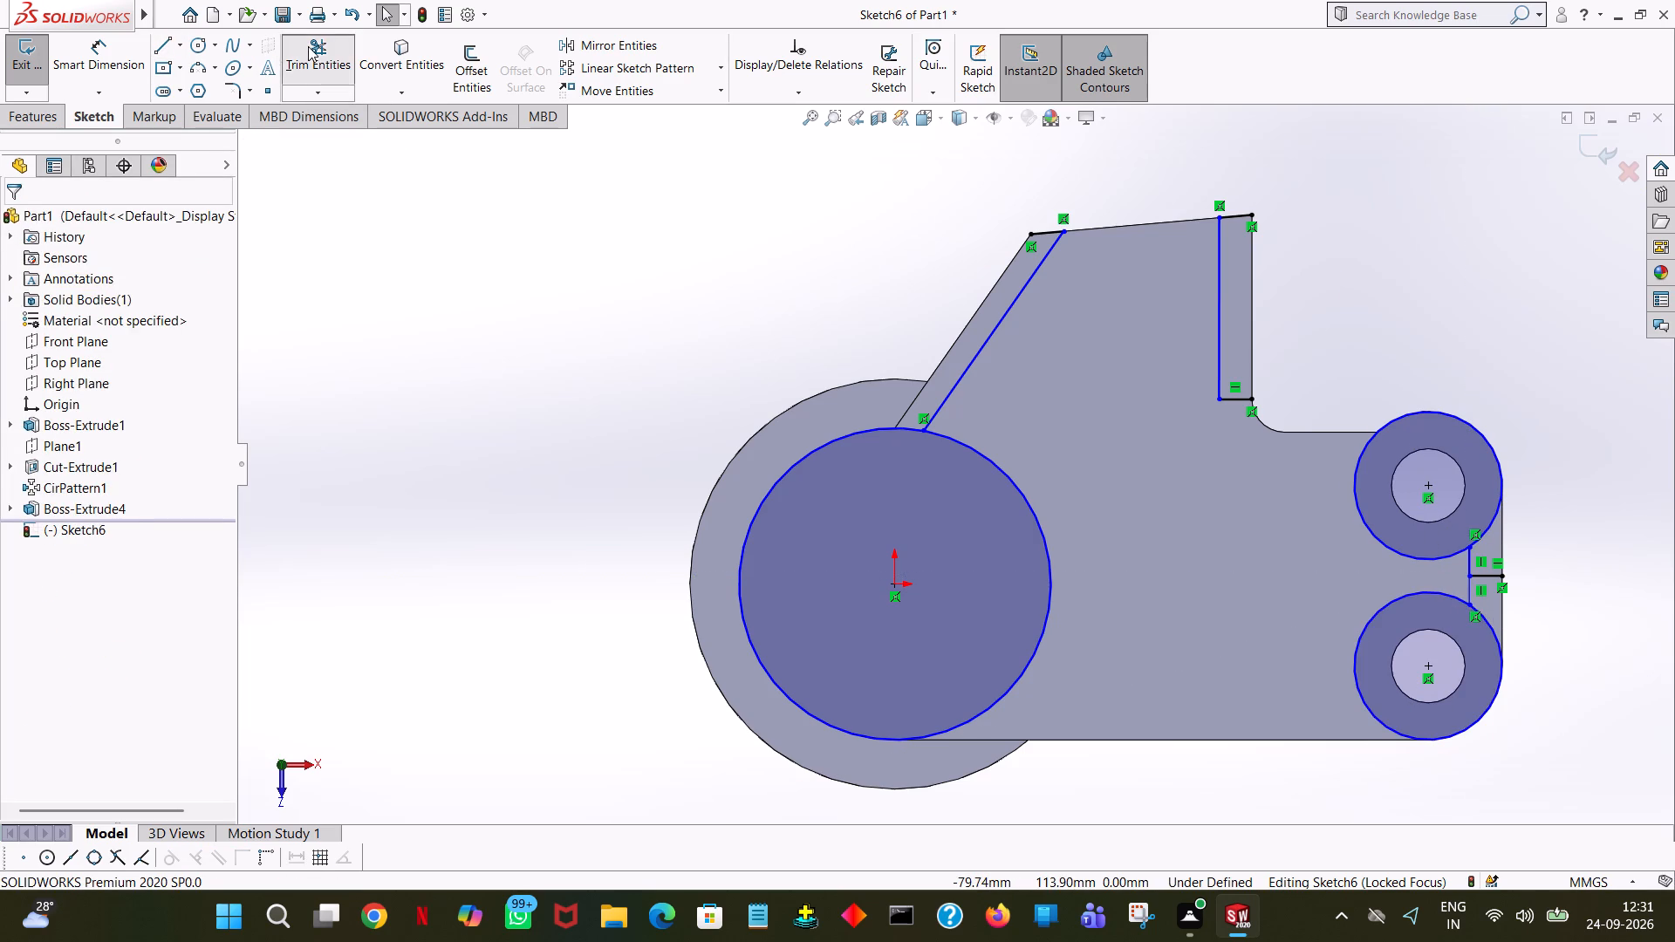
pyautogui.click(1485, 573)
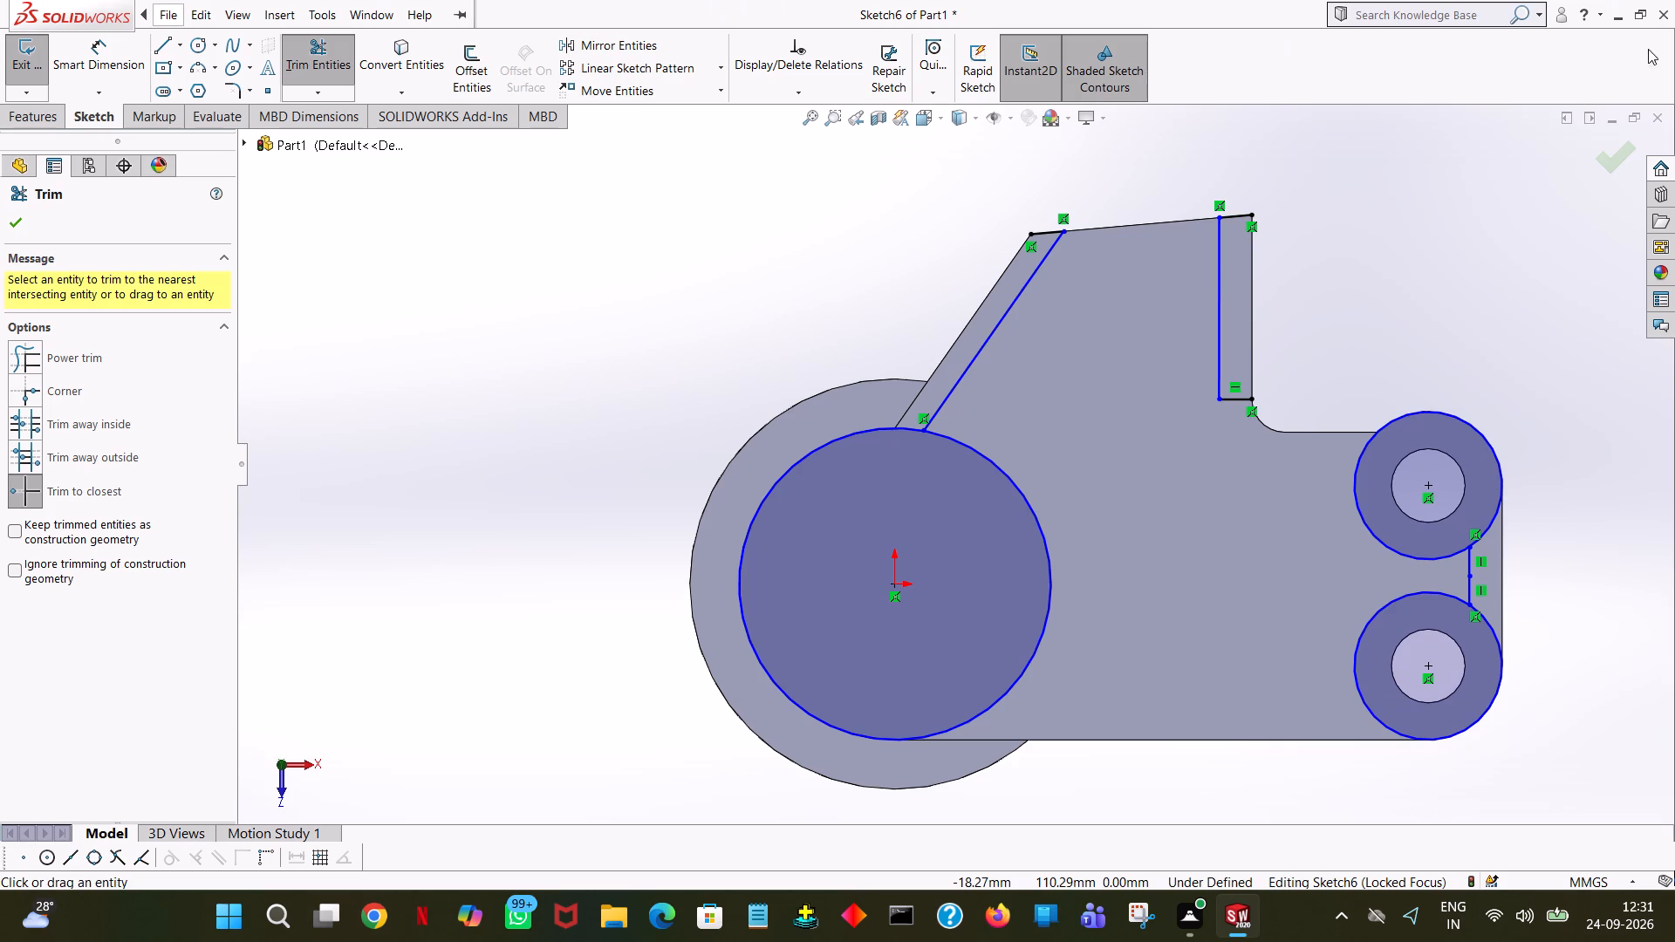
pyautogui.click(493, 201)
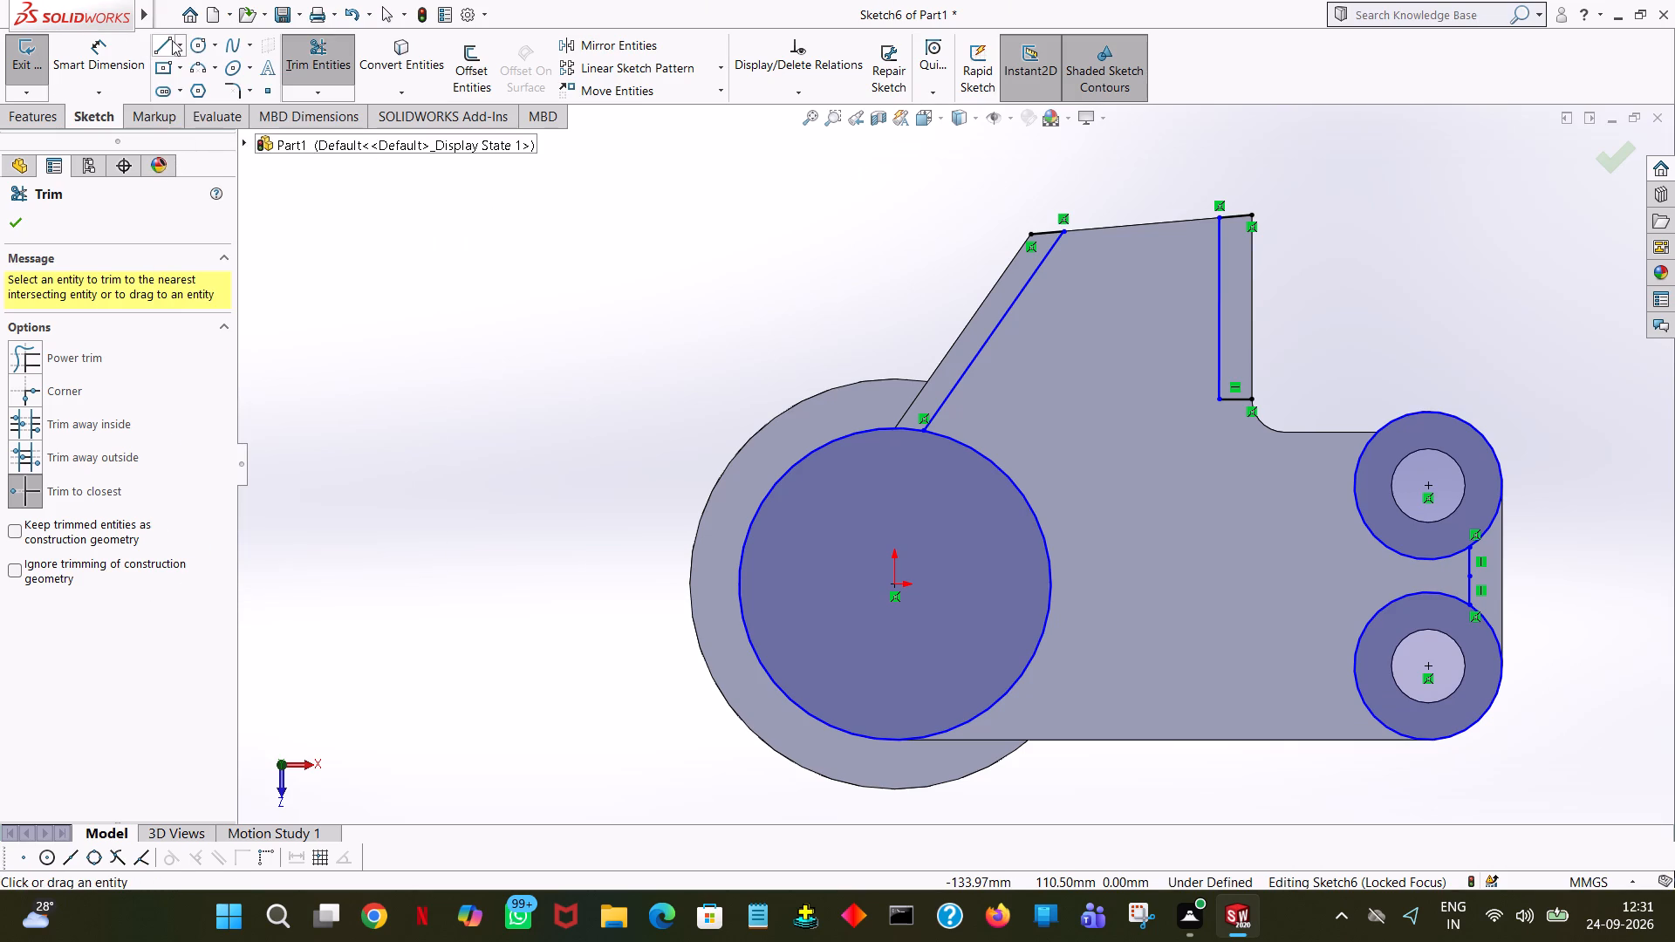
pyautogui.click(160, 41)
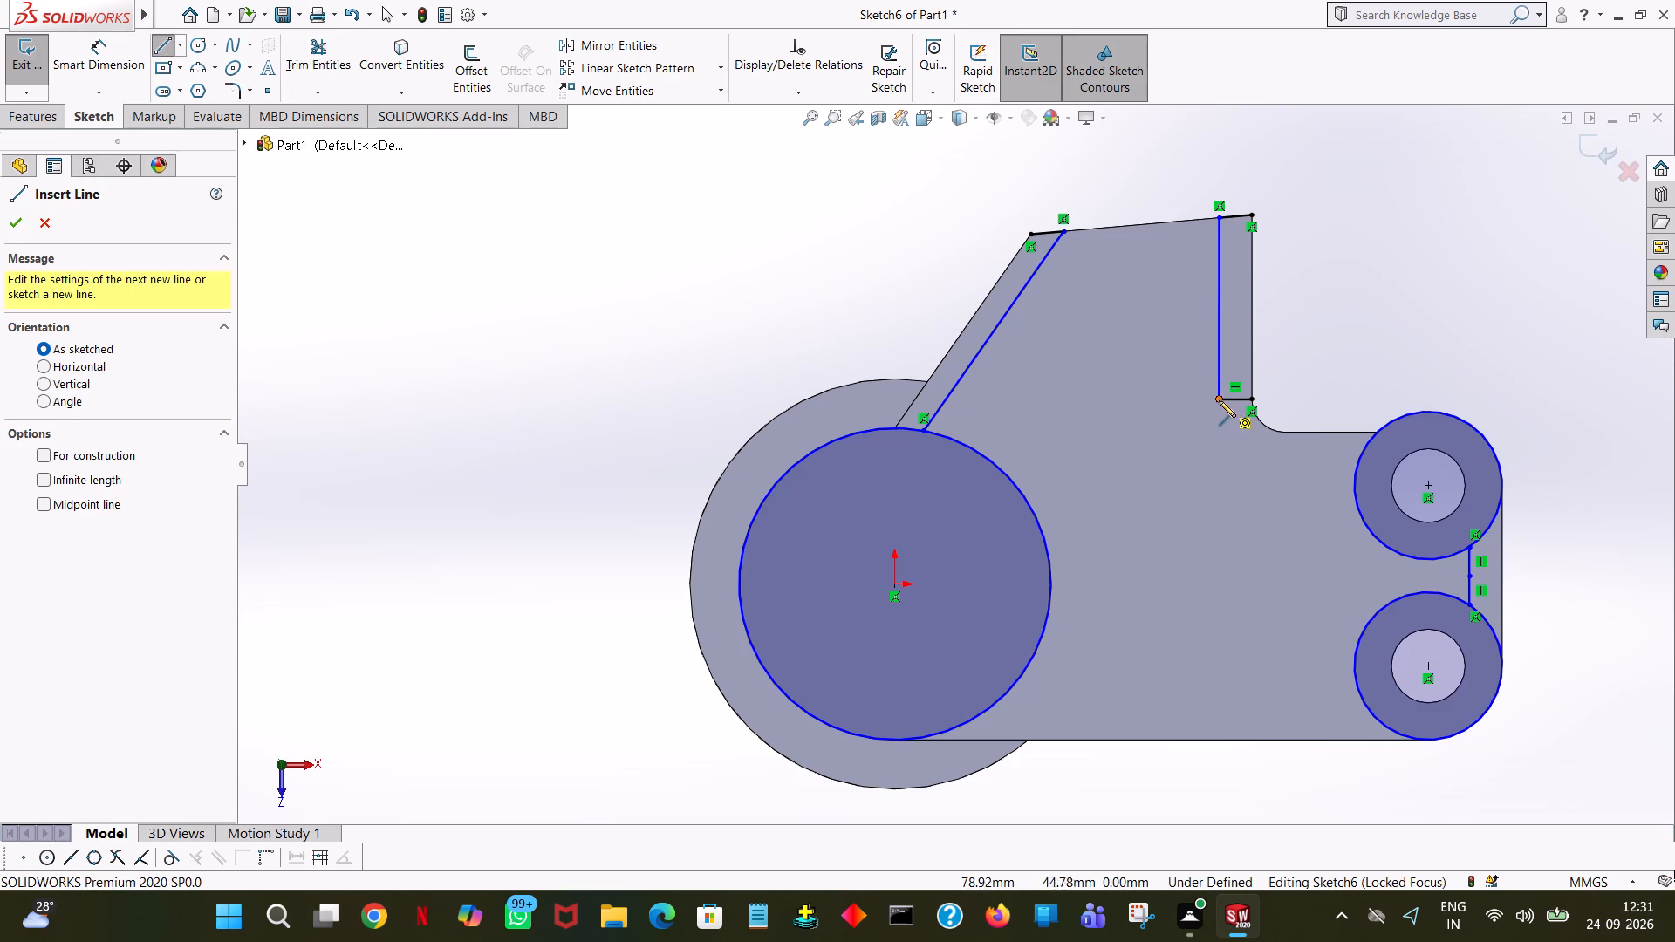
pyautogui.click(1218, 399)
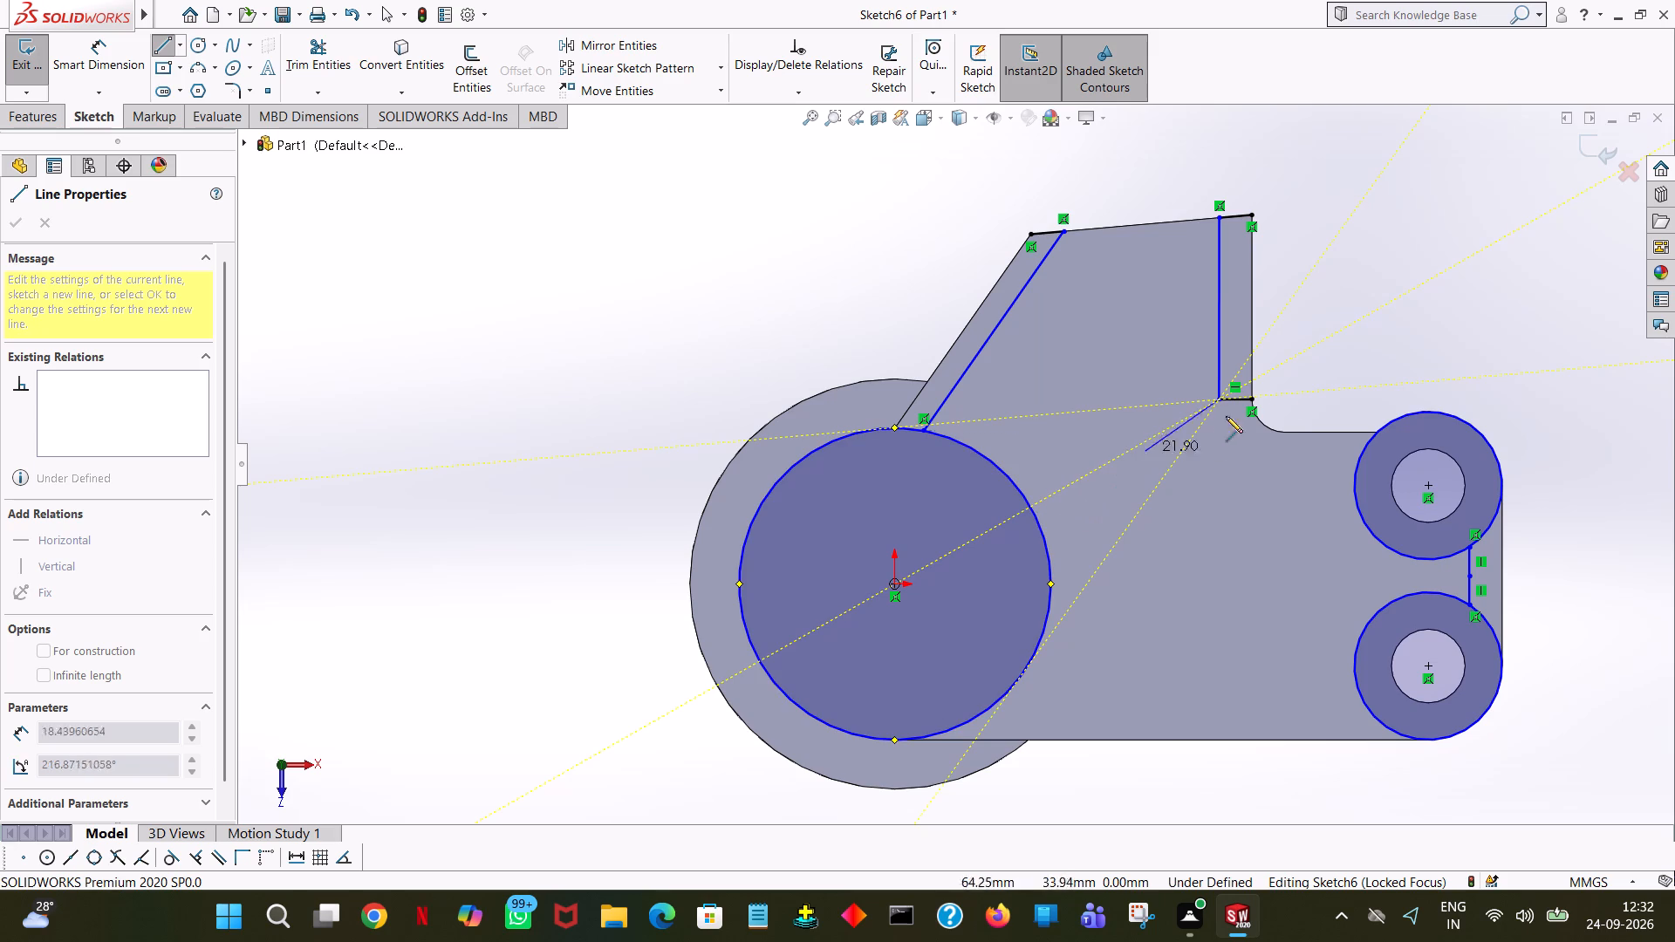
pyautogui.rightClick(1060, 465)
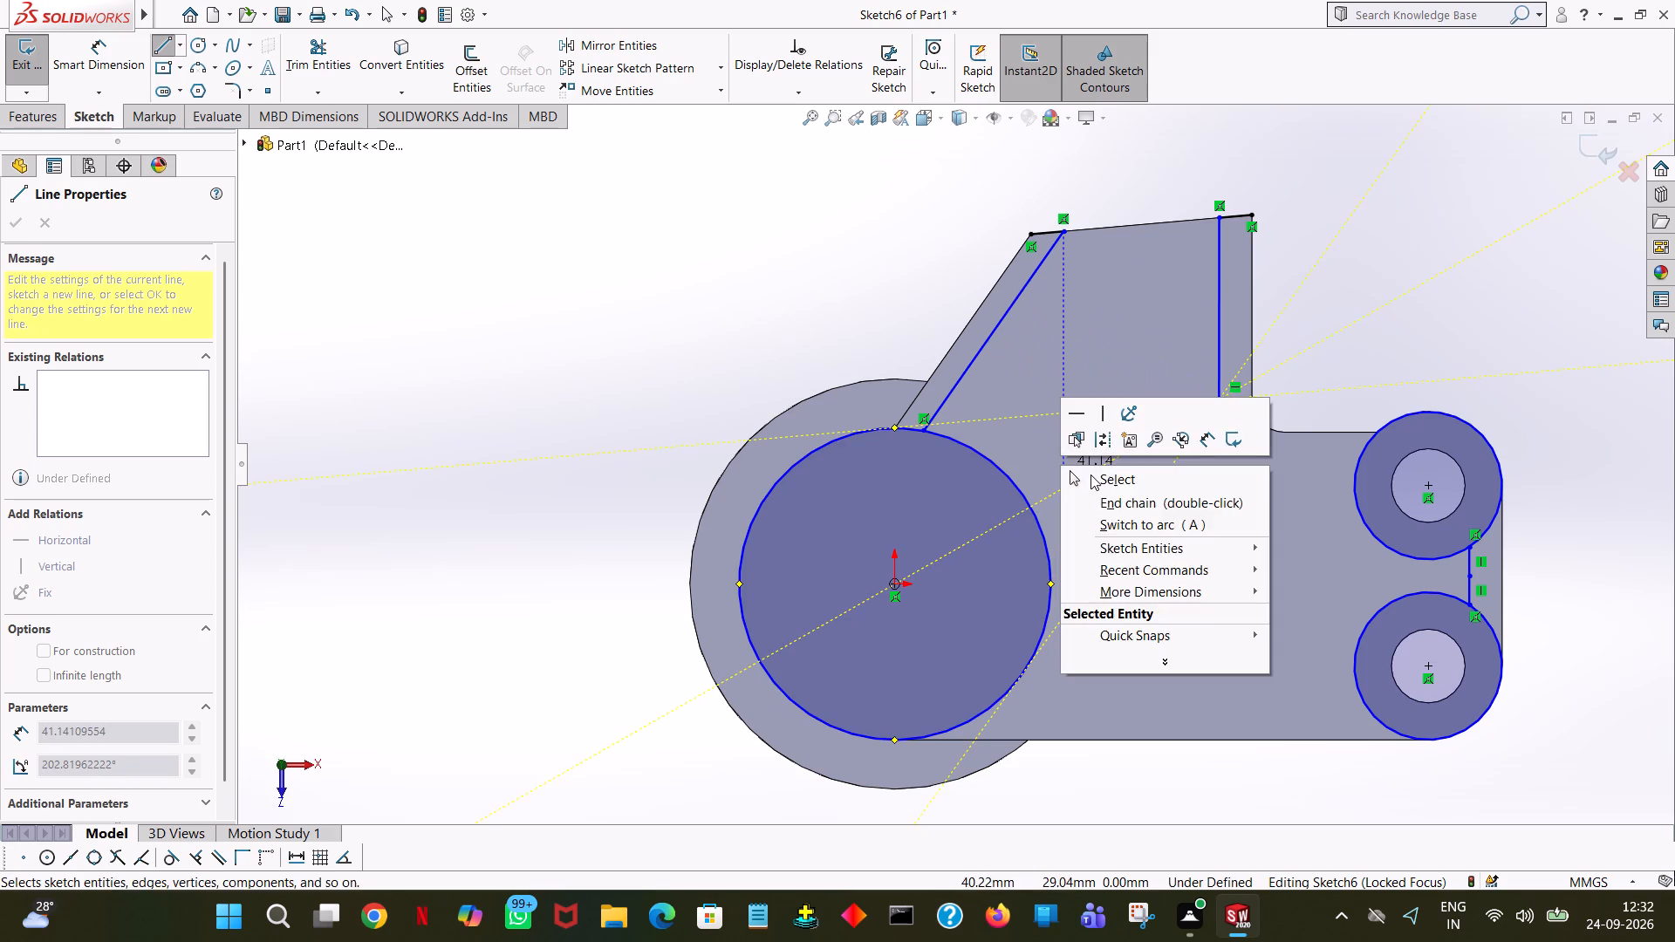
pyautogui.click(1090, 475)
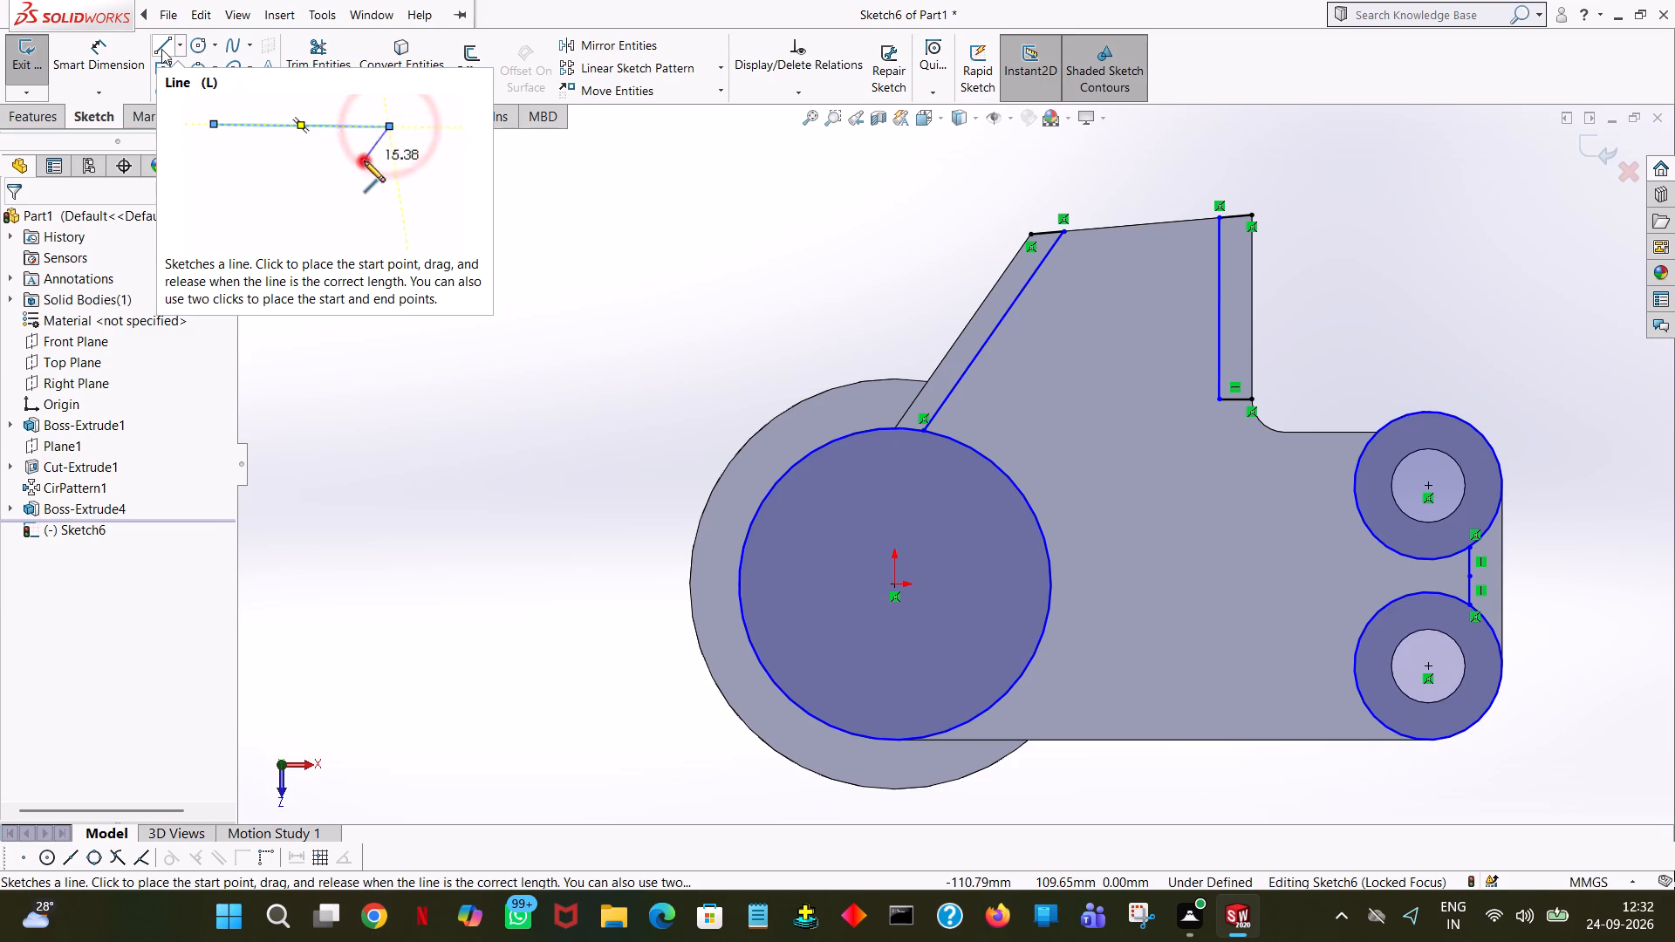
# Sketch a narrow triangle from the vertical wall line's lower end to the large circle, aimed at its centre, with a 4 mm upward side at the circle.
pyautogui.click(161, 49)
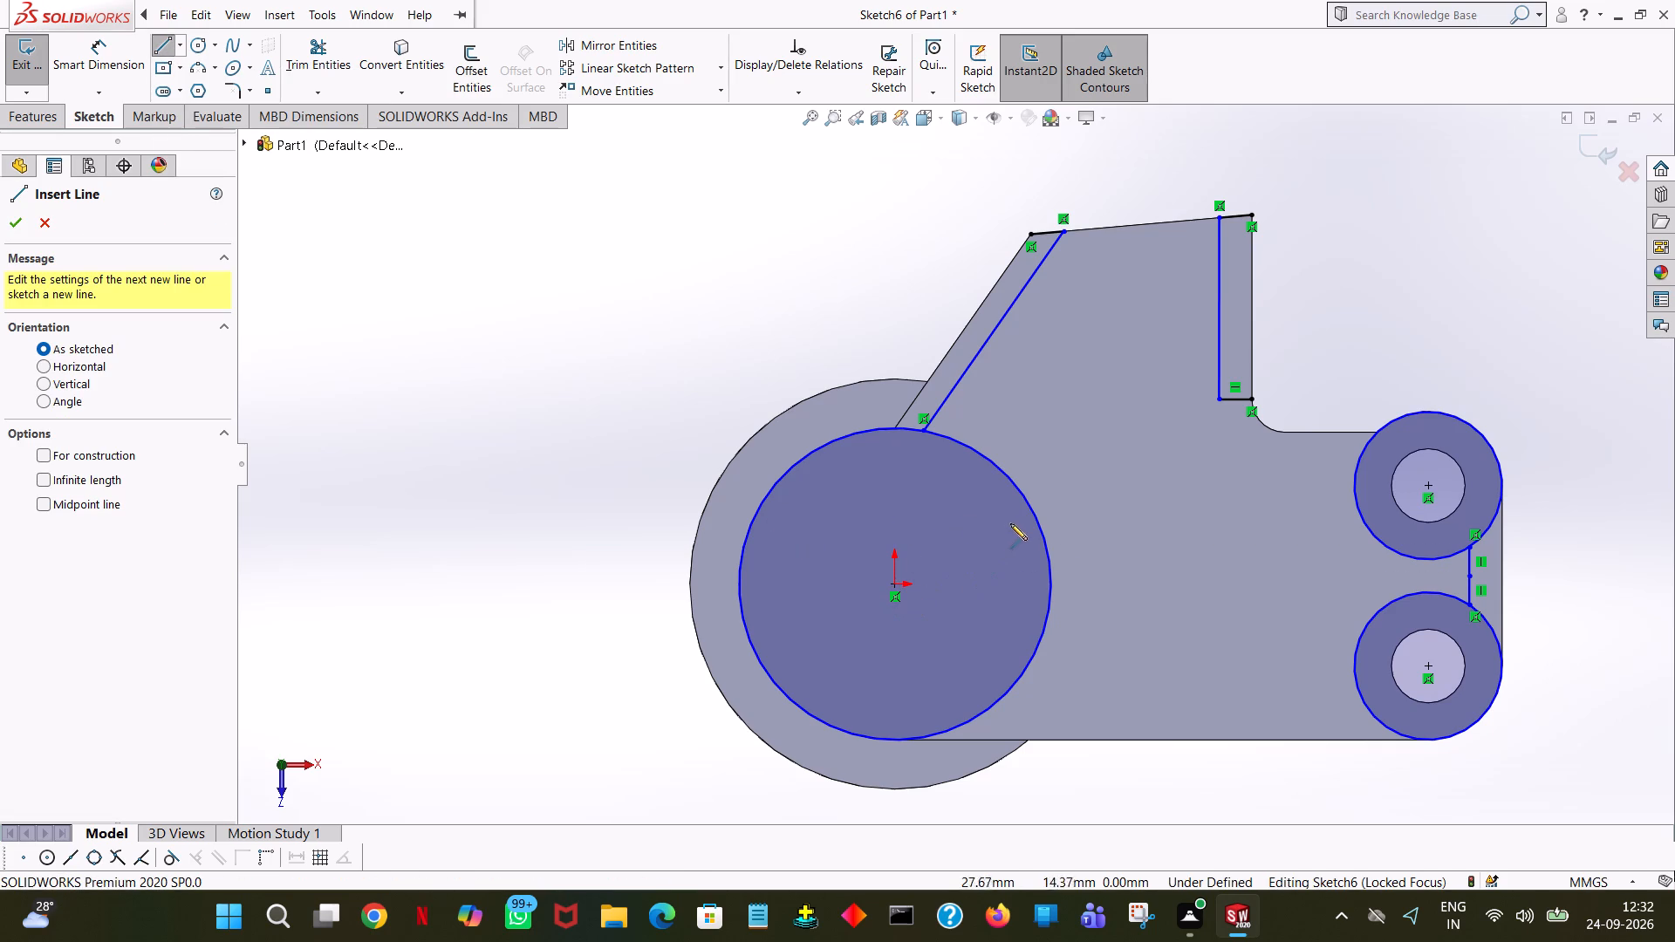
pyautogui.click(1218, 399)
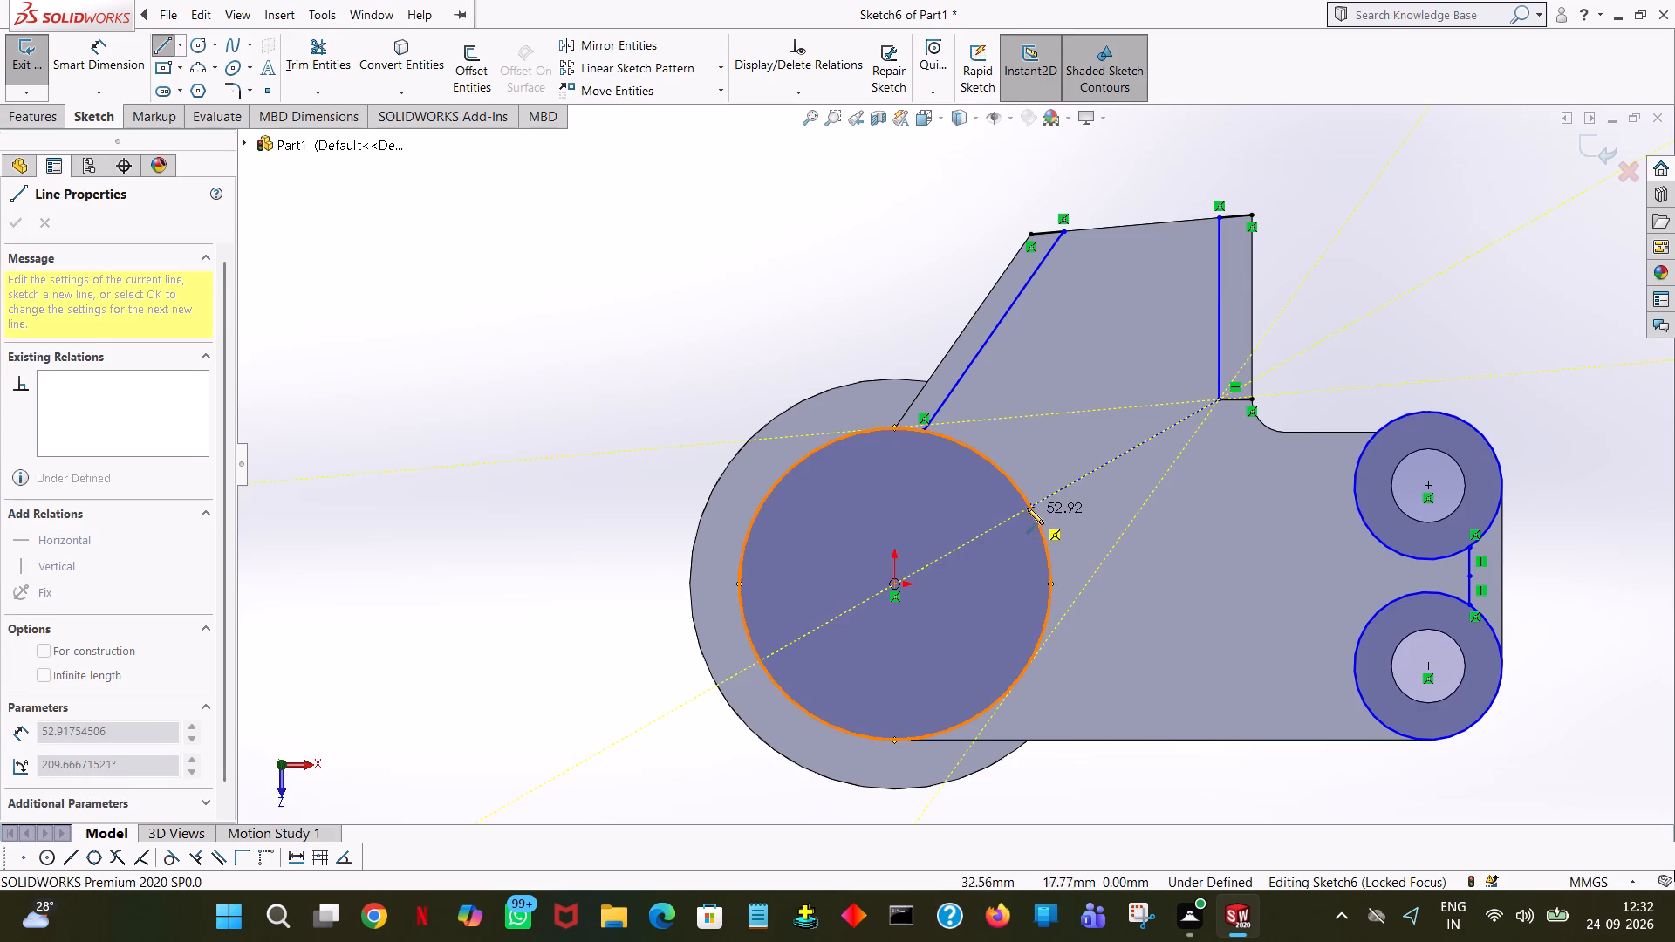
pyautogui.click(1030, 506)
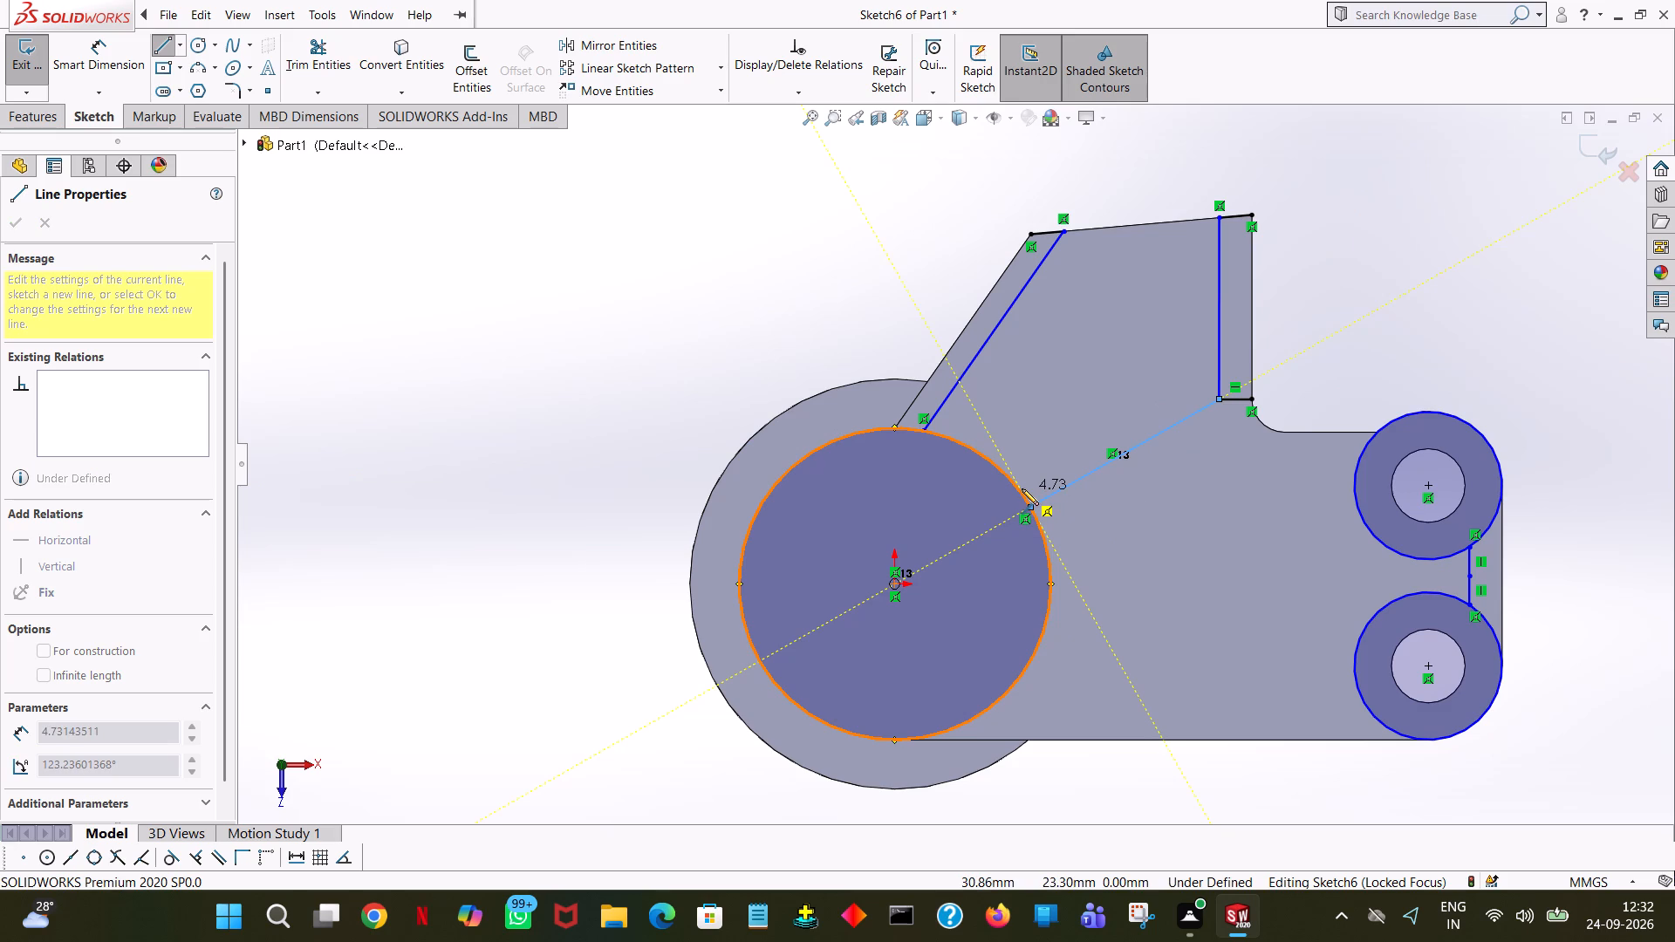
pyautogui.click(1022, 488)
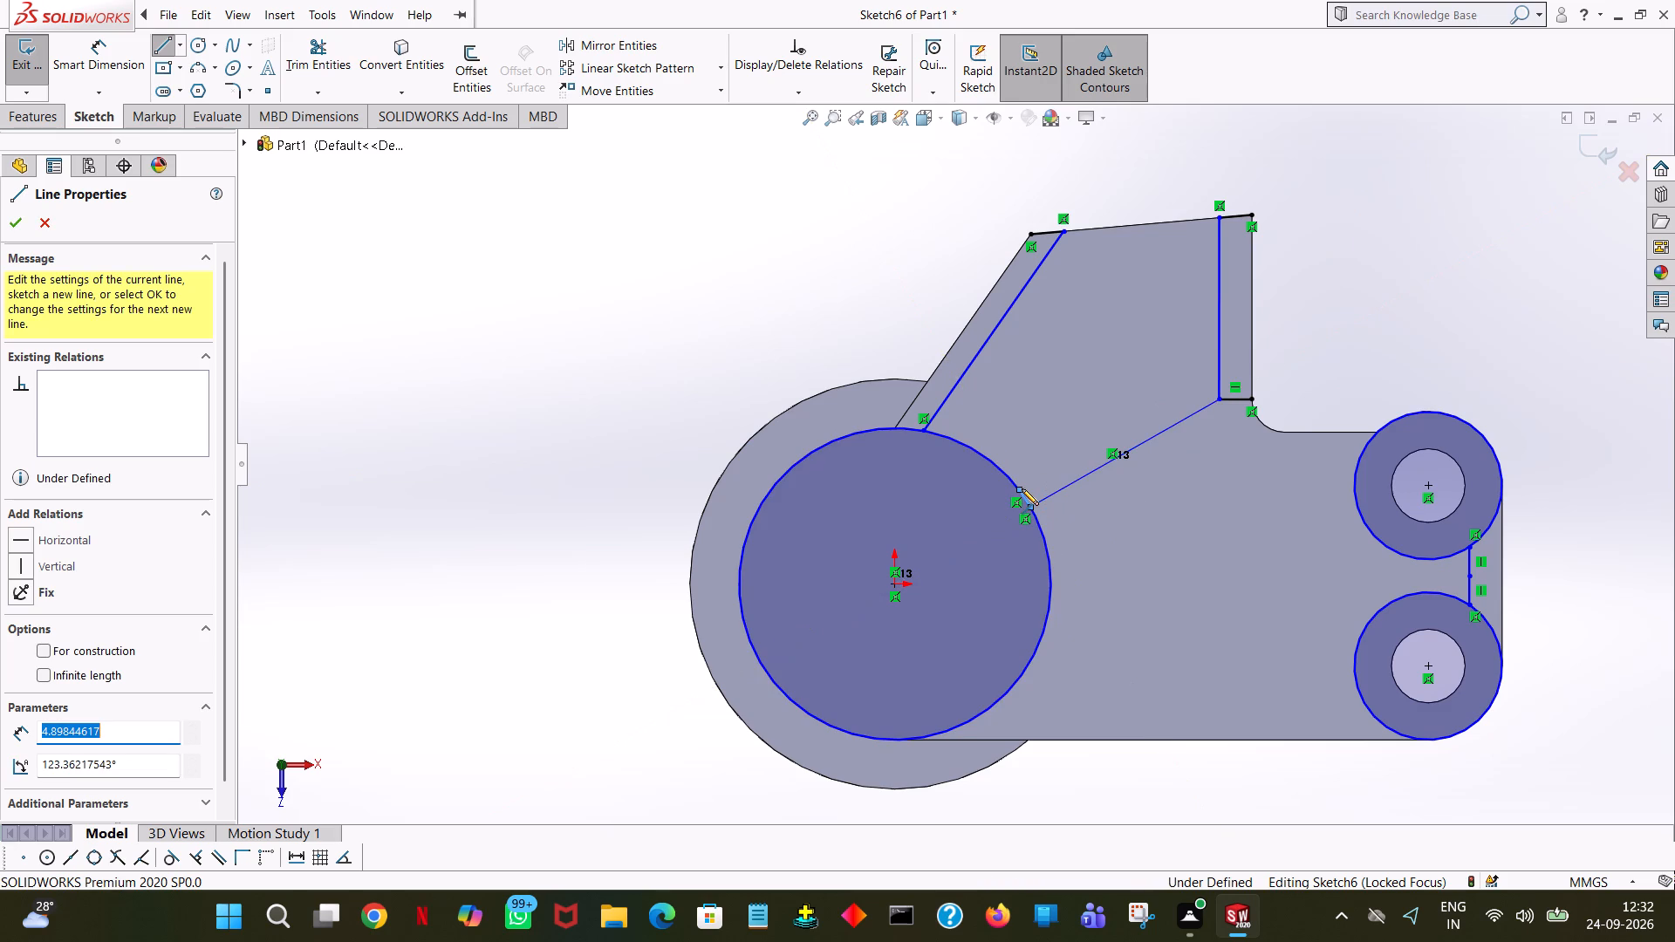
pyautogui.press('4')
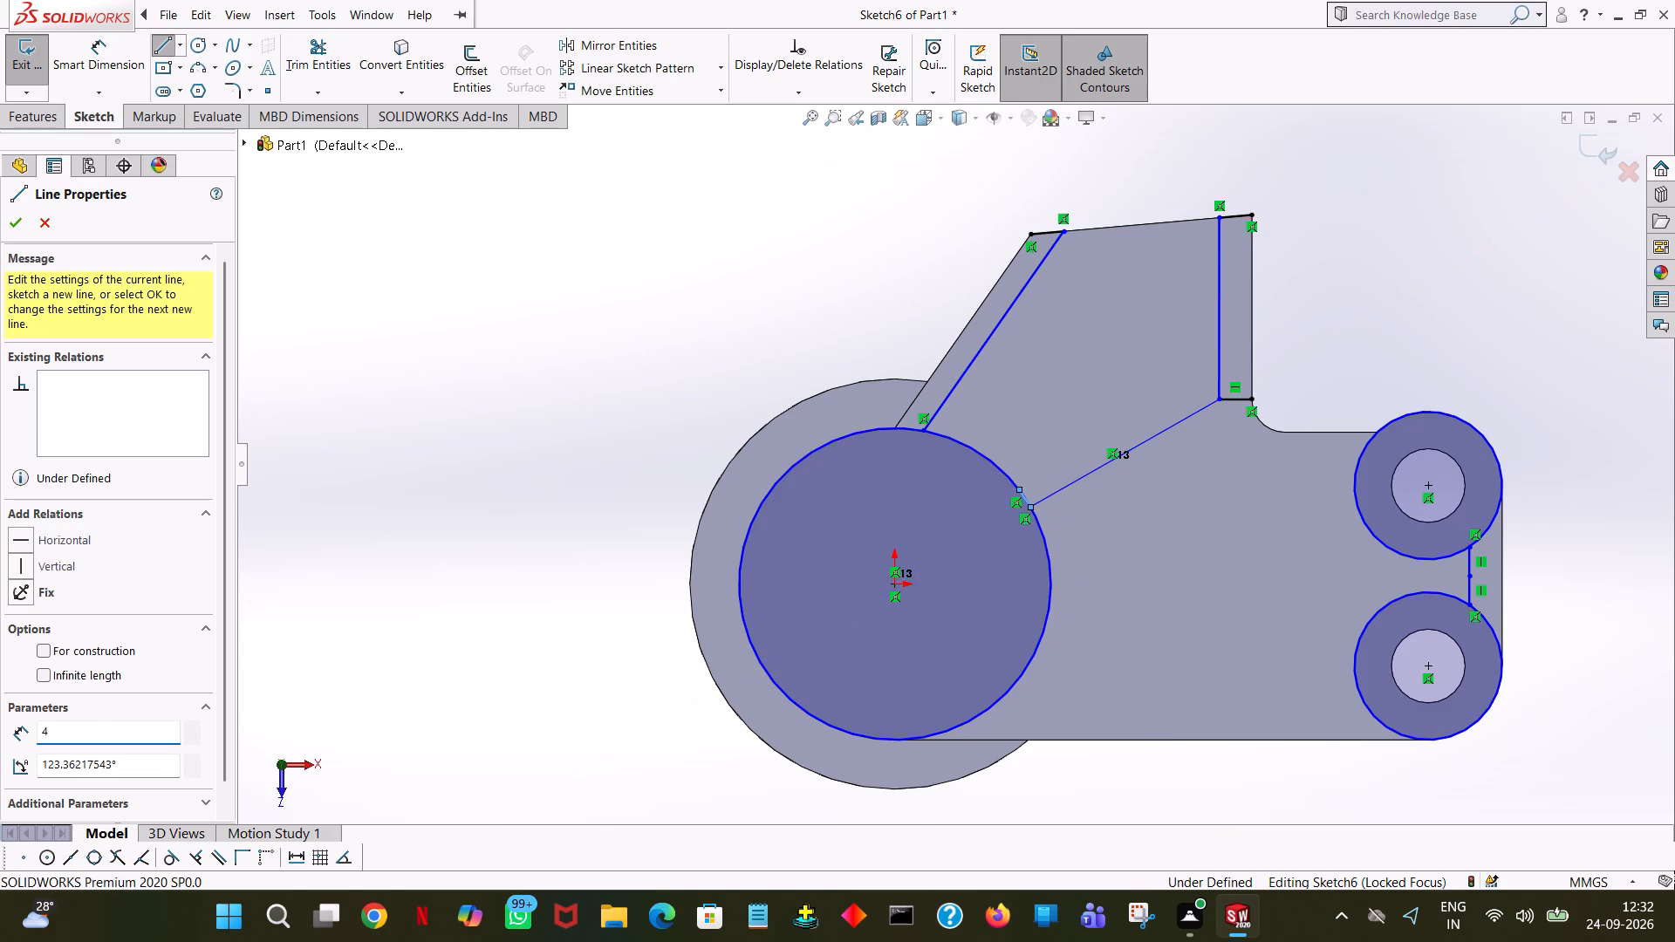
pyautogui.press('Return')
pyautogui.click(1218, 400)
pyautogui.rightClick(1218, 400)
pyautogui.click(1267, 419)
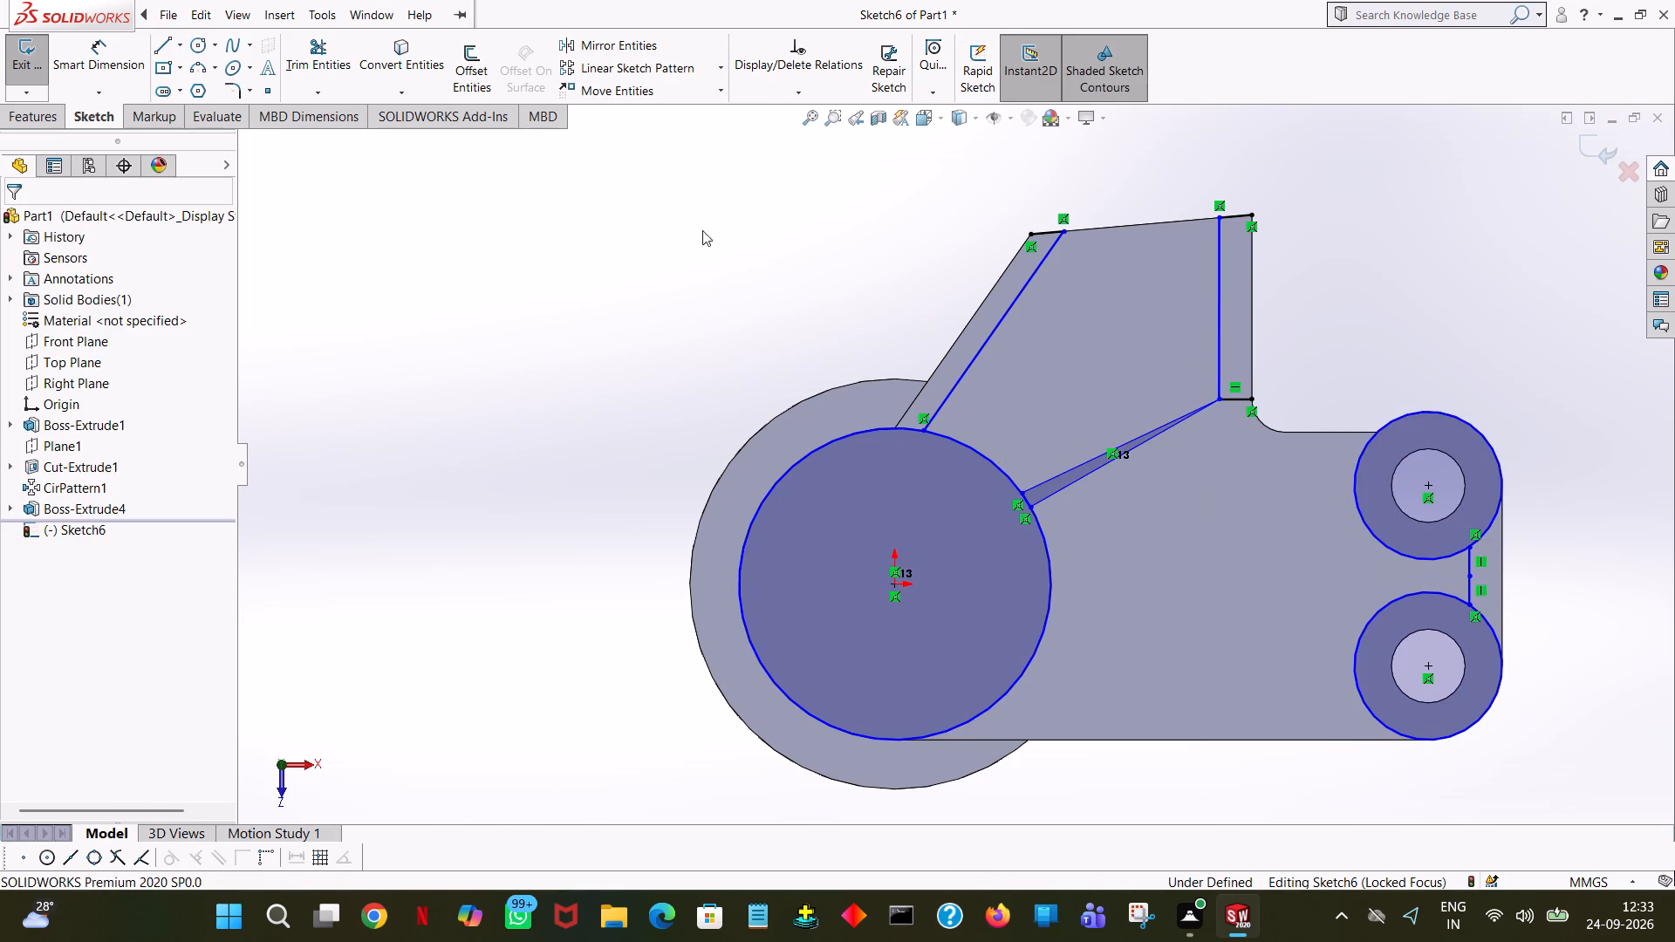
# Trim away the triangle's lower diagonal and its 4 mm side, leaving the upper diagonal.
pyautogui.click(339, 47)
pyautogui.click(1144, 440)
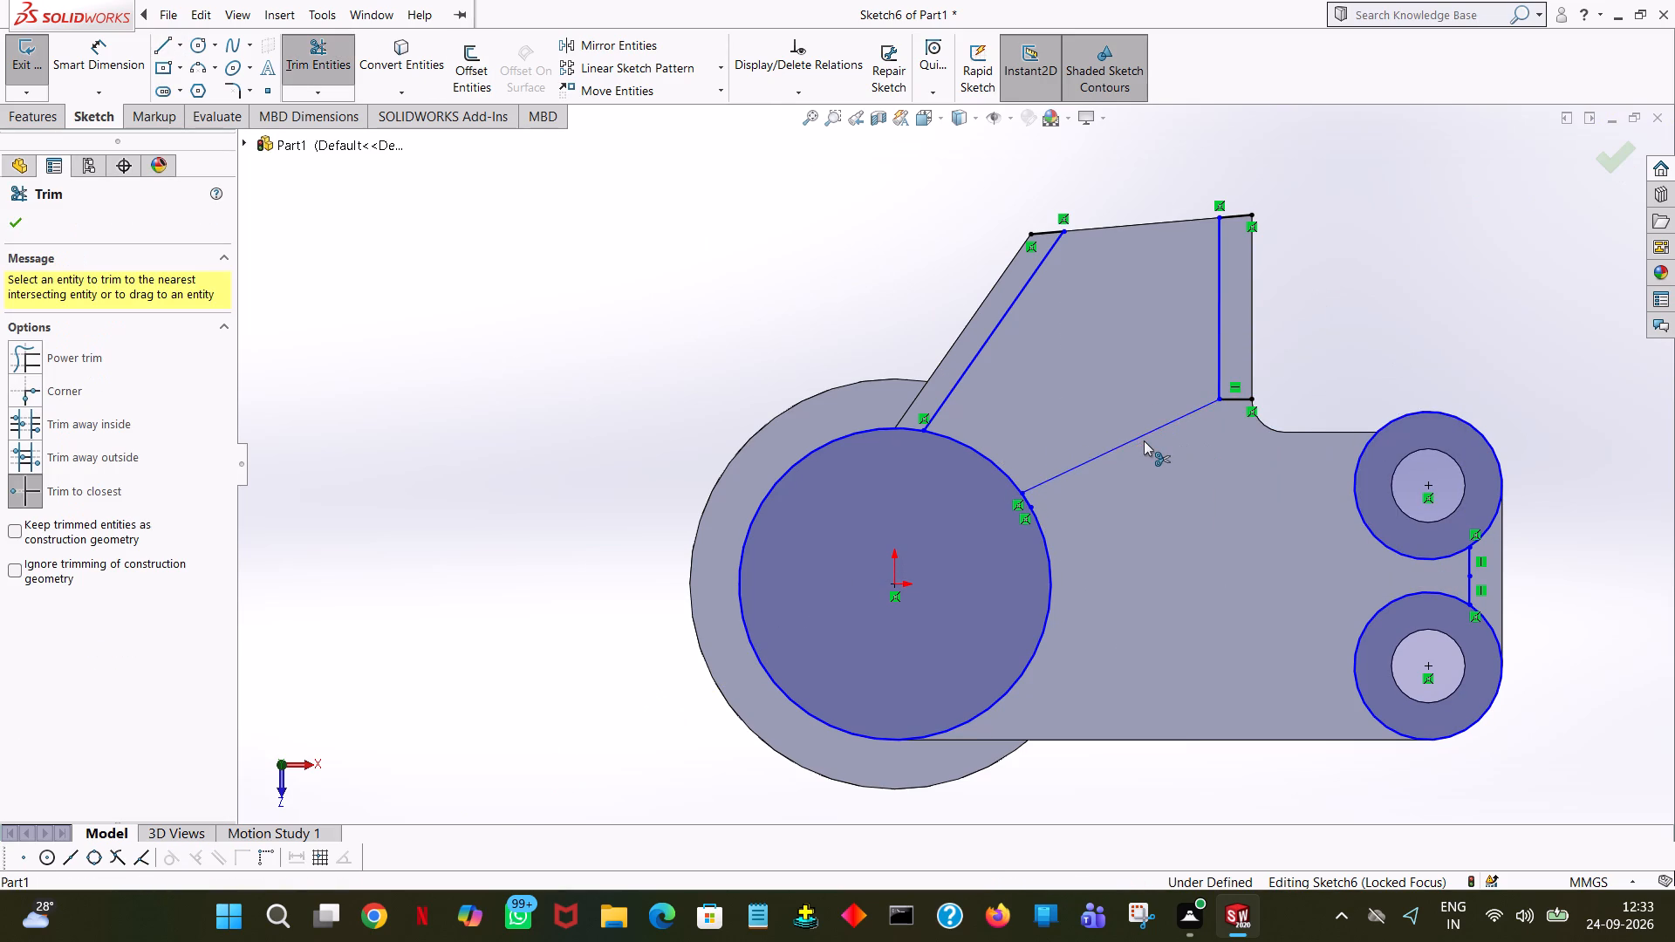
pyautogui.click(1027, 499)
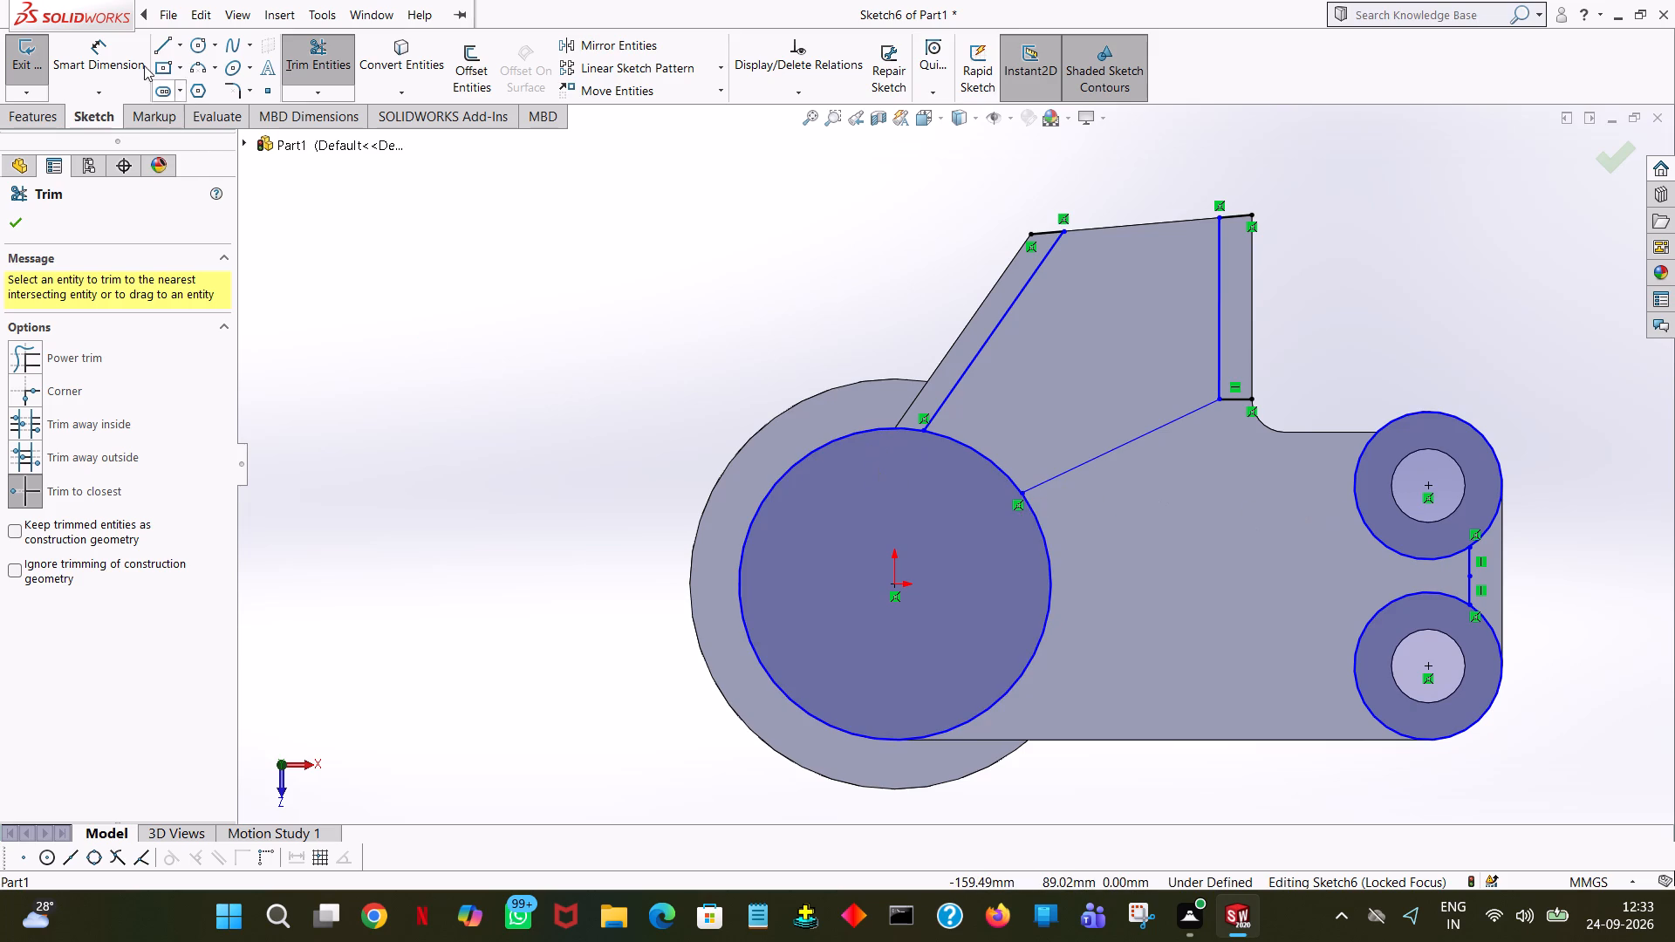
# Sketch an 8 mm line from the diagonal's end at the large circle down to another point on that circle.
pyautogui.click(157, 41)
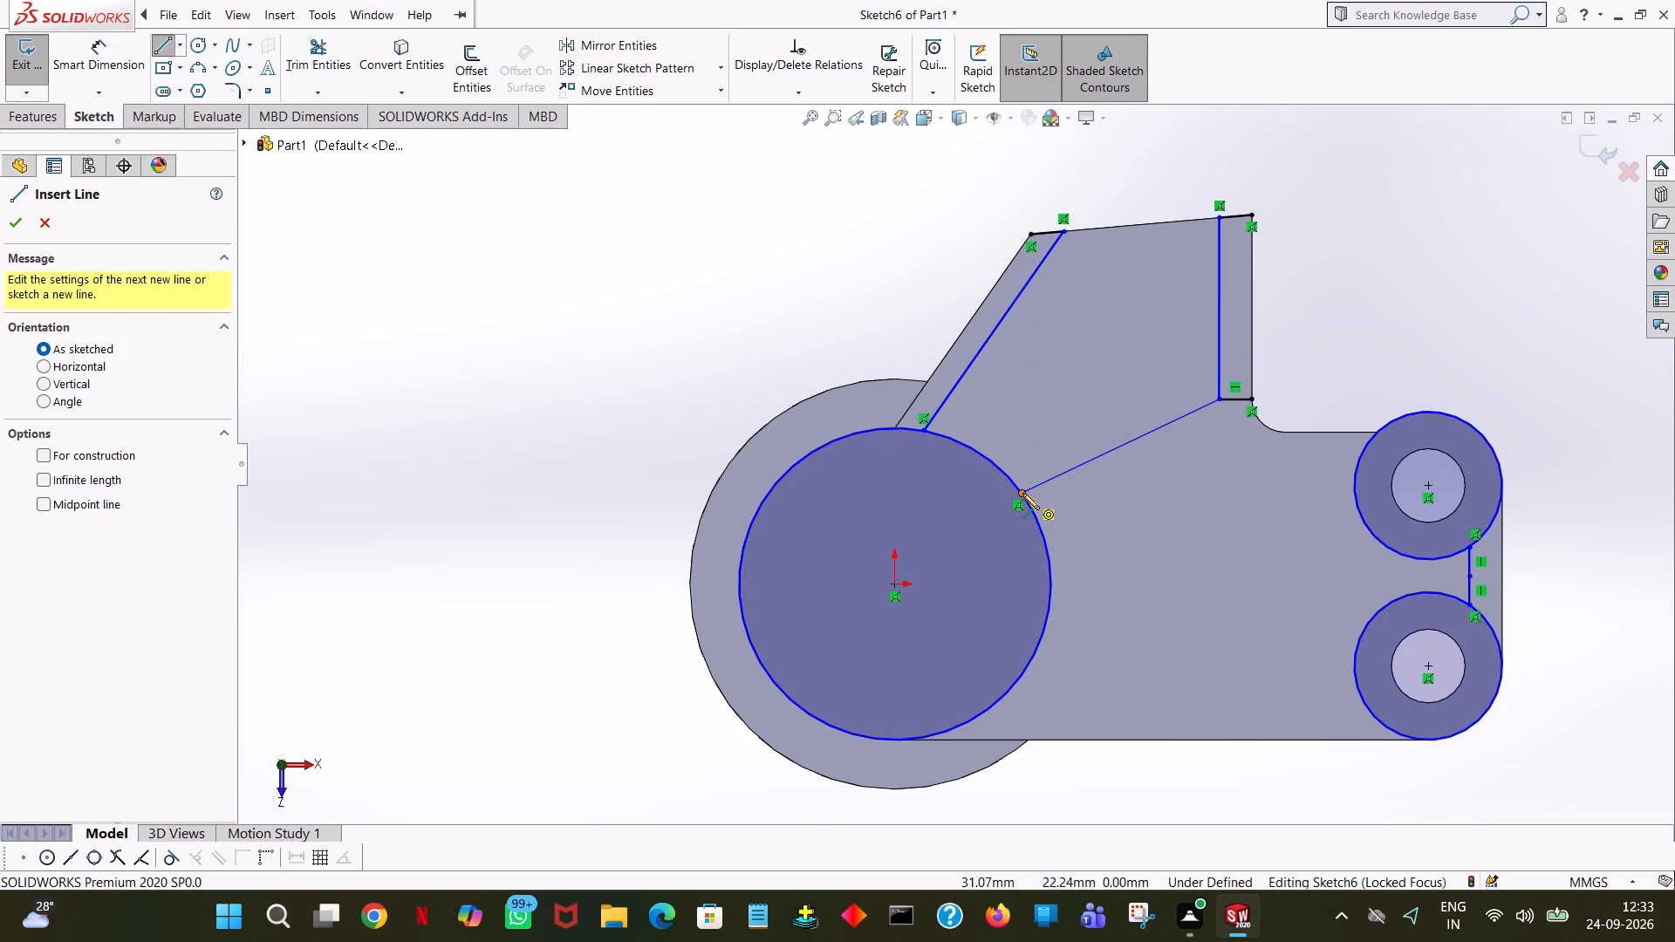
pyautogui.click(1022, 493)
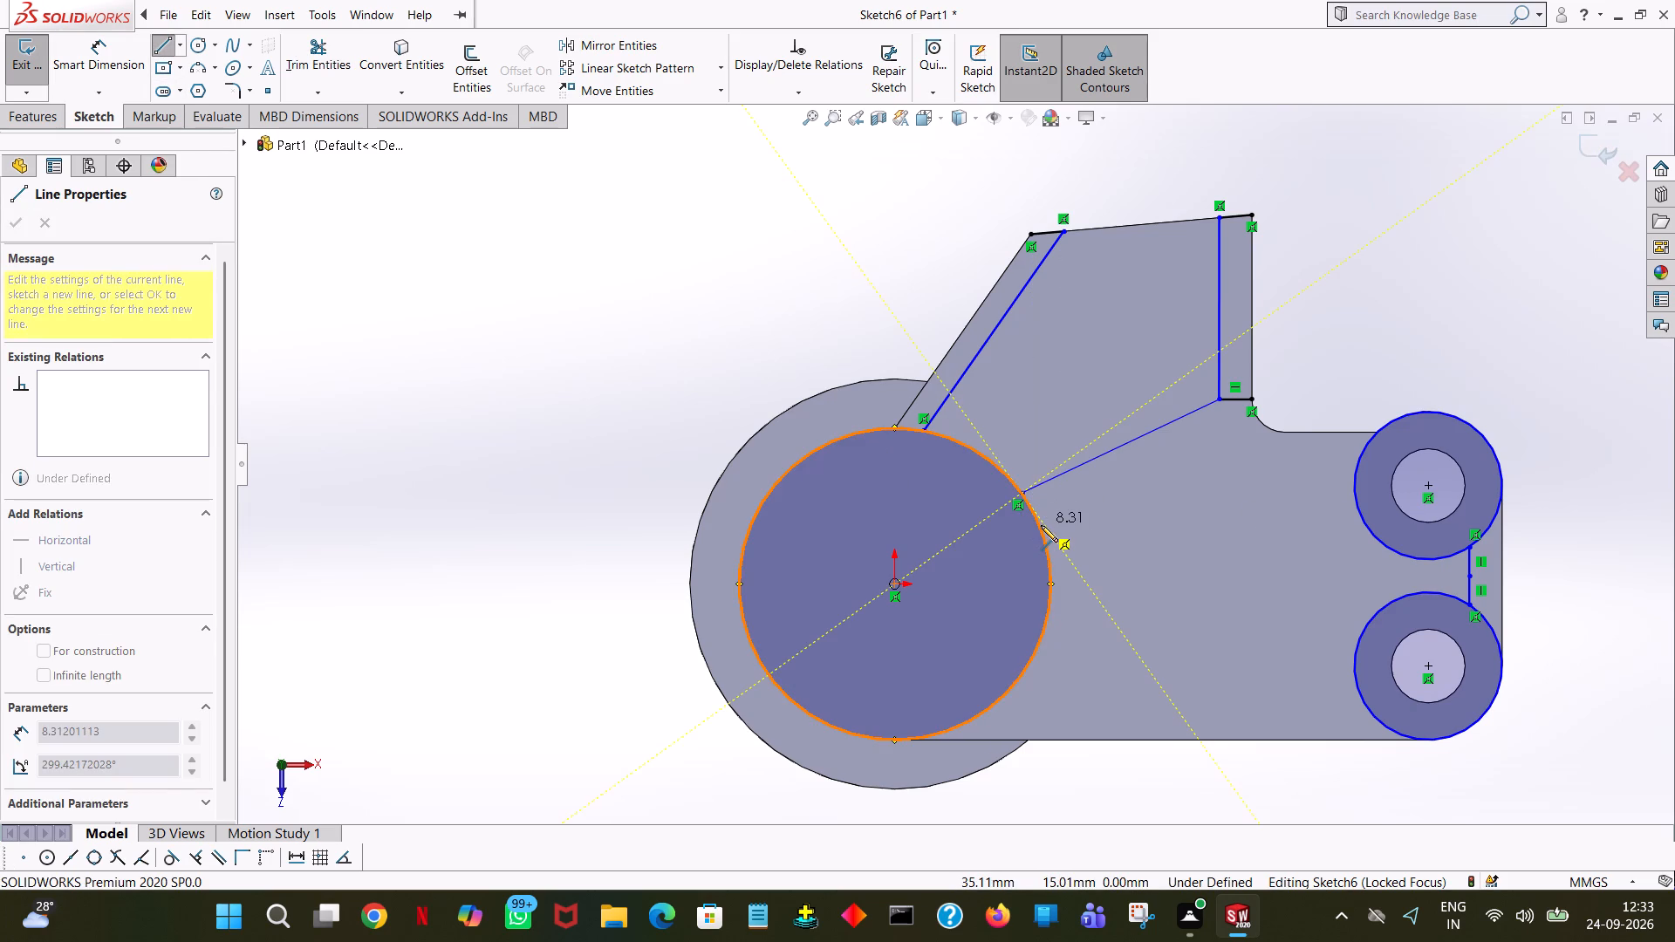
pyautogui.click(1041, 525)
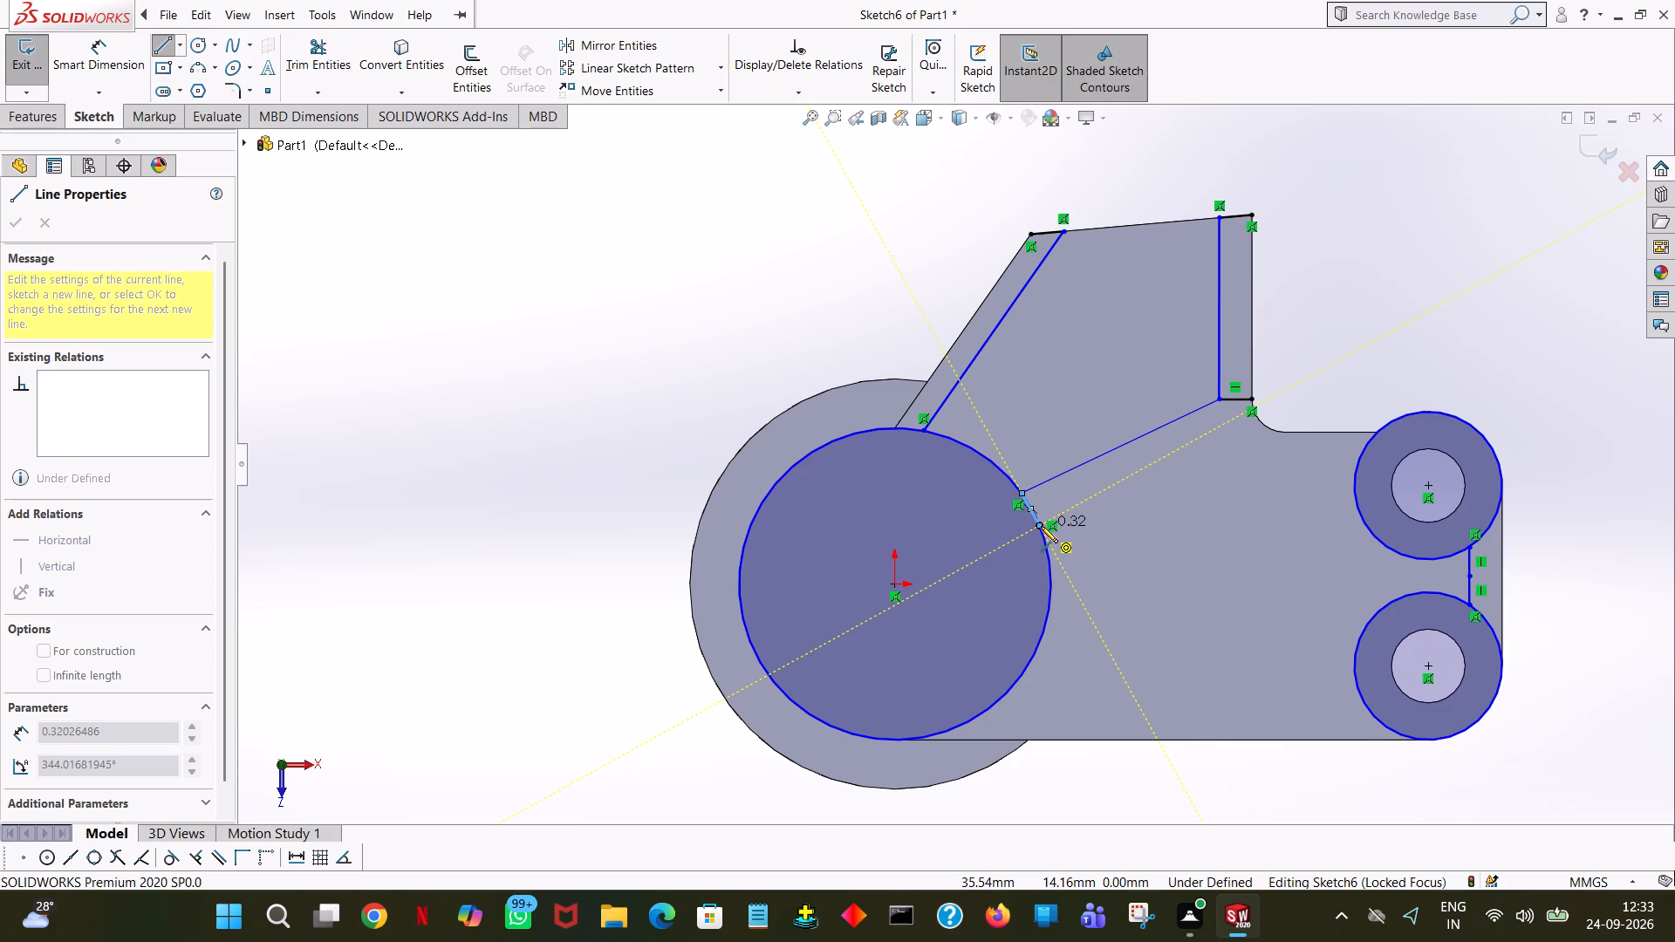
pyautogui.press('8')
pyautogui.press('Return')
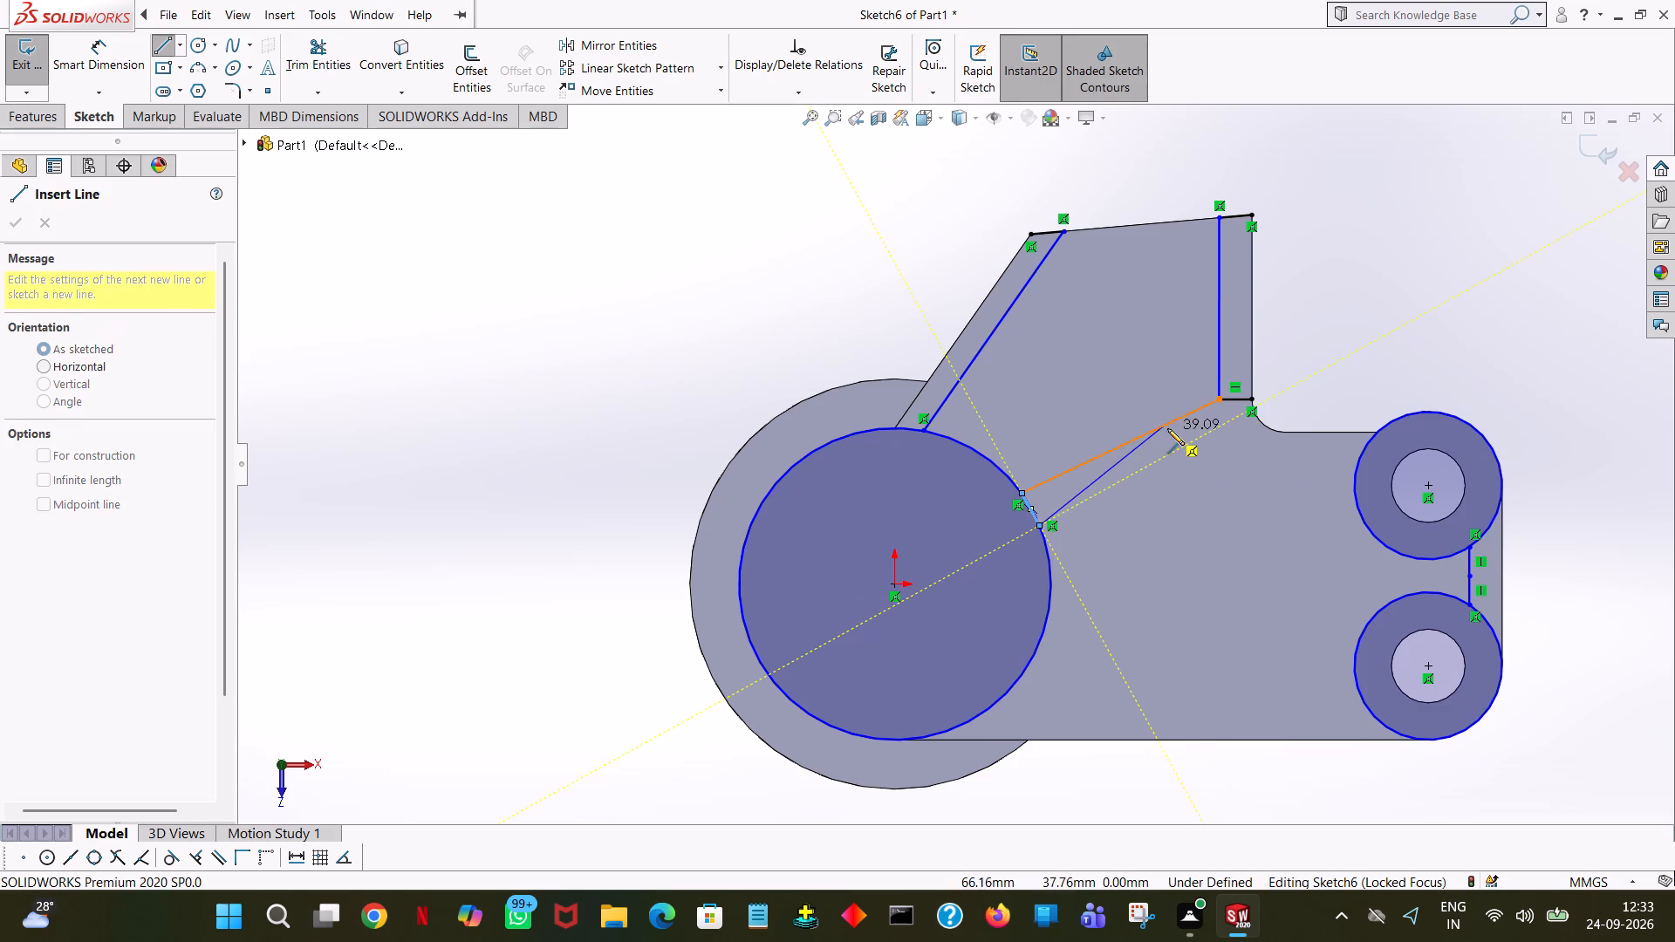
pyautogui.rightClick(1222, 446)
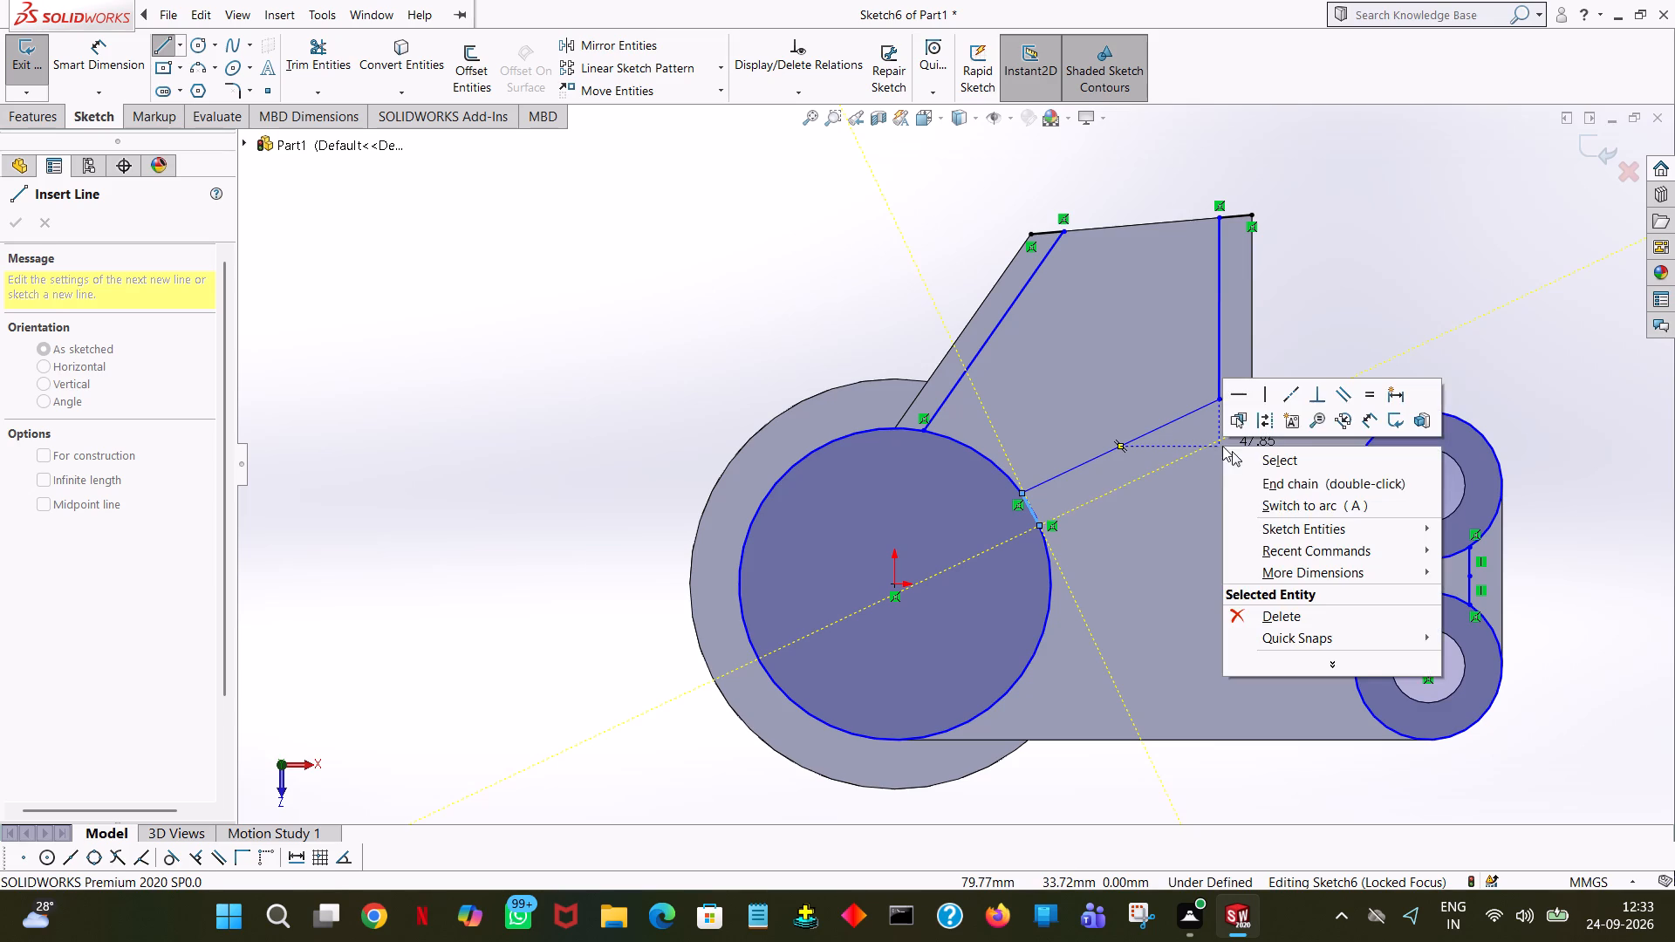
pyautogui.click(1233, 454)
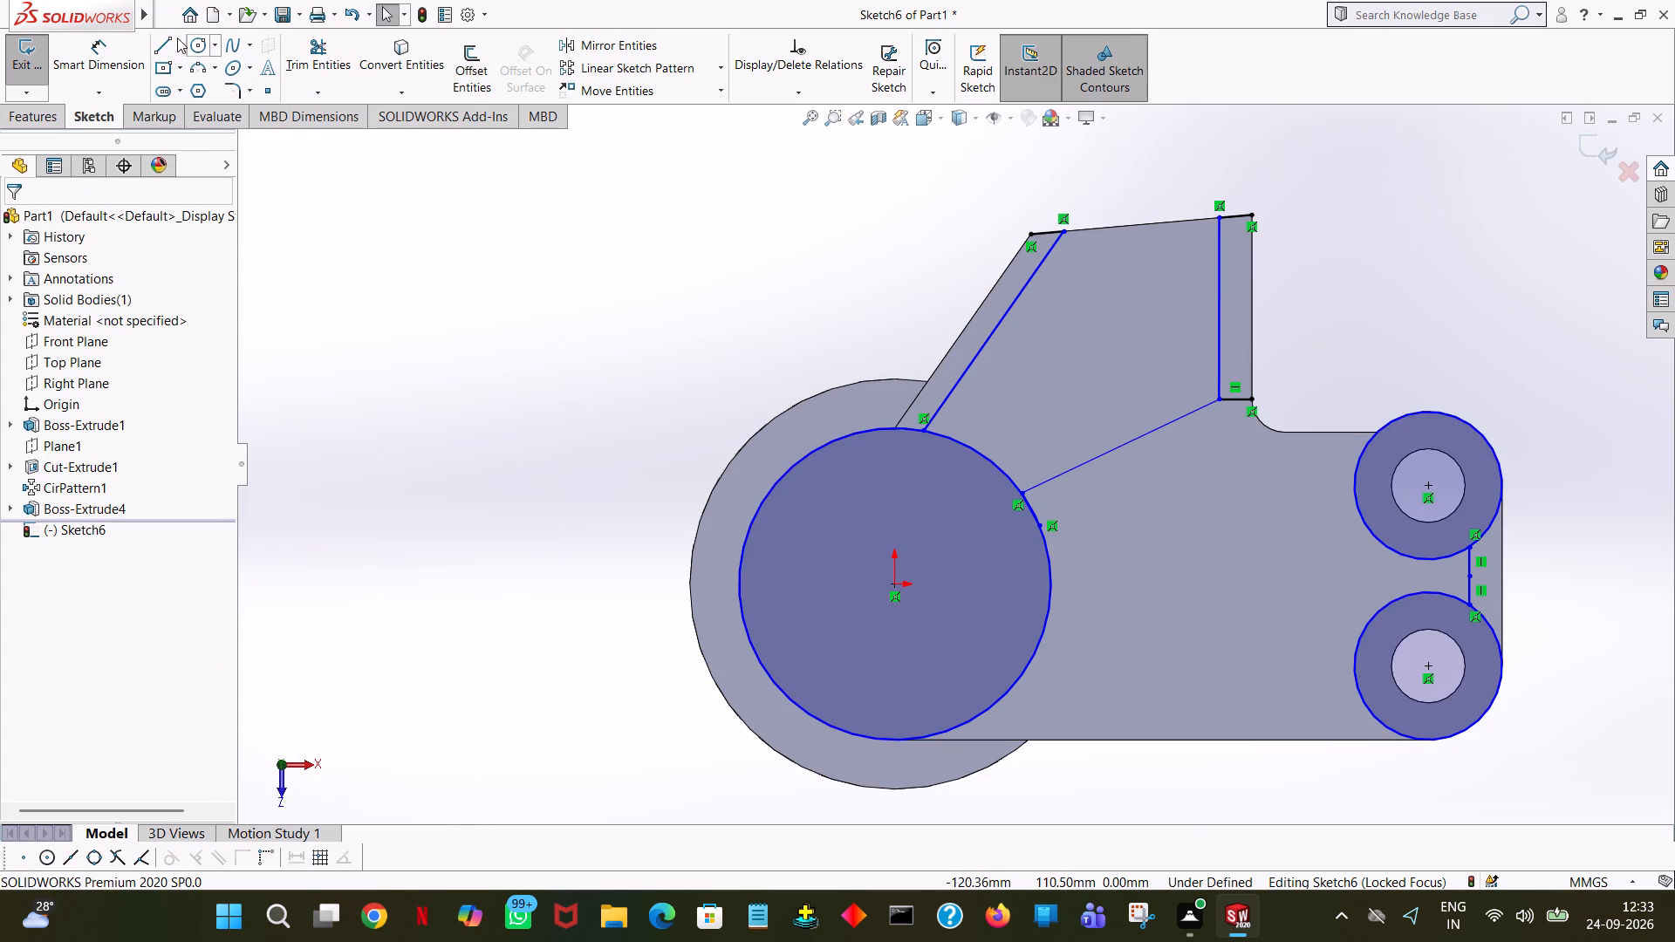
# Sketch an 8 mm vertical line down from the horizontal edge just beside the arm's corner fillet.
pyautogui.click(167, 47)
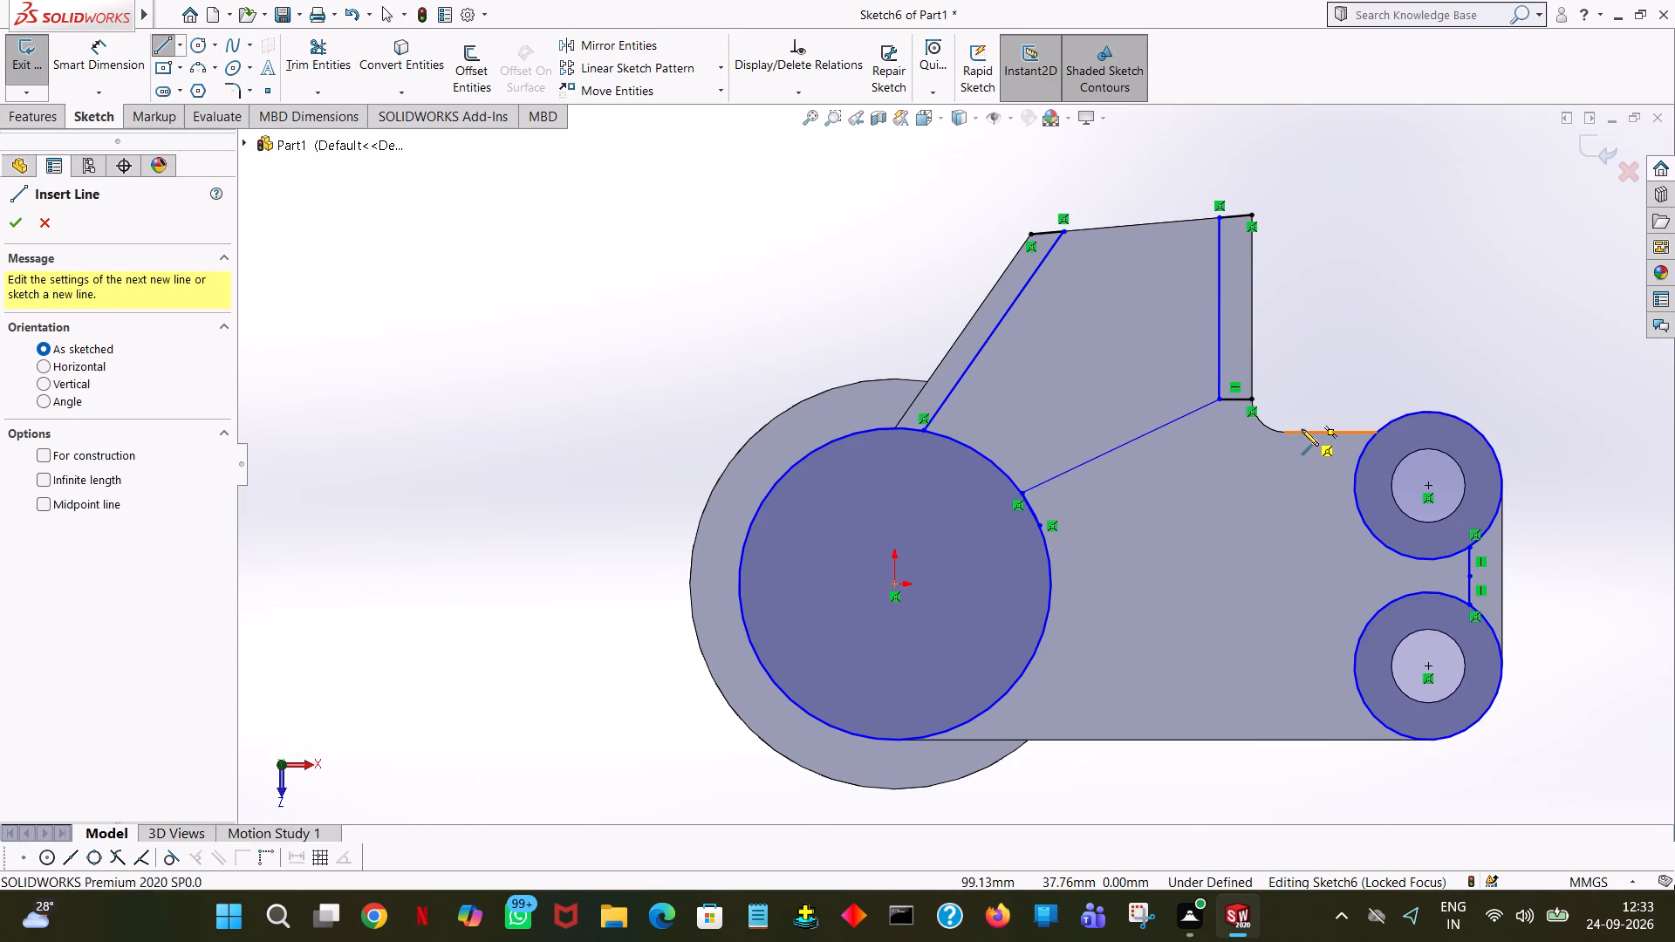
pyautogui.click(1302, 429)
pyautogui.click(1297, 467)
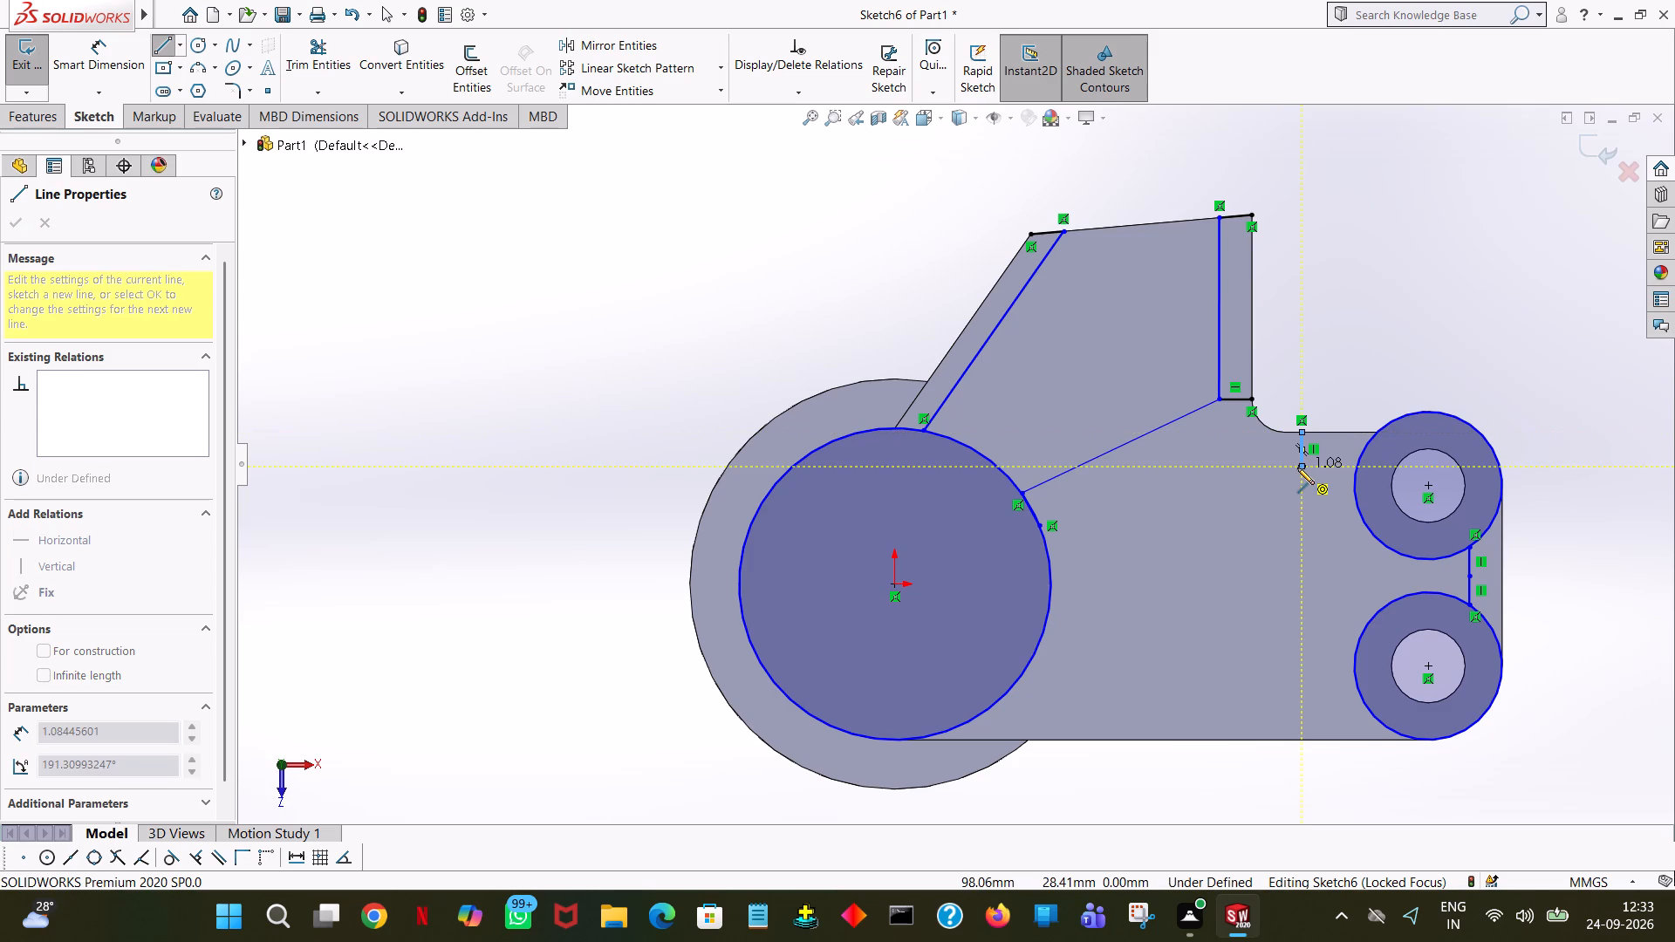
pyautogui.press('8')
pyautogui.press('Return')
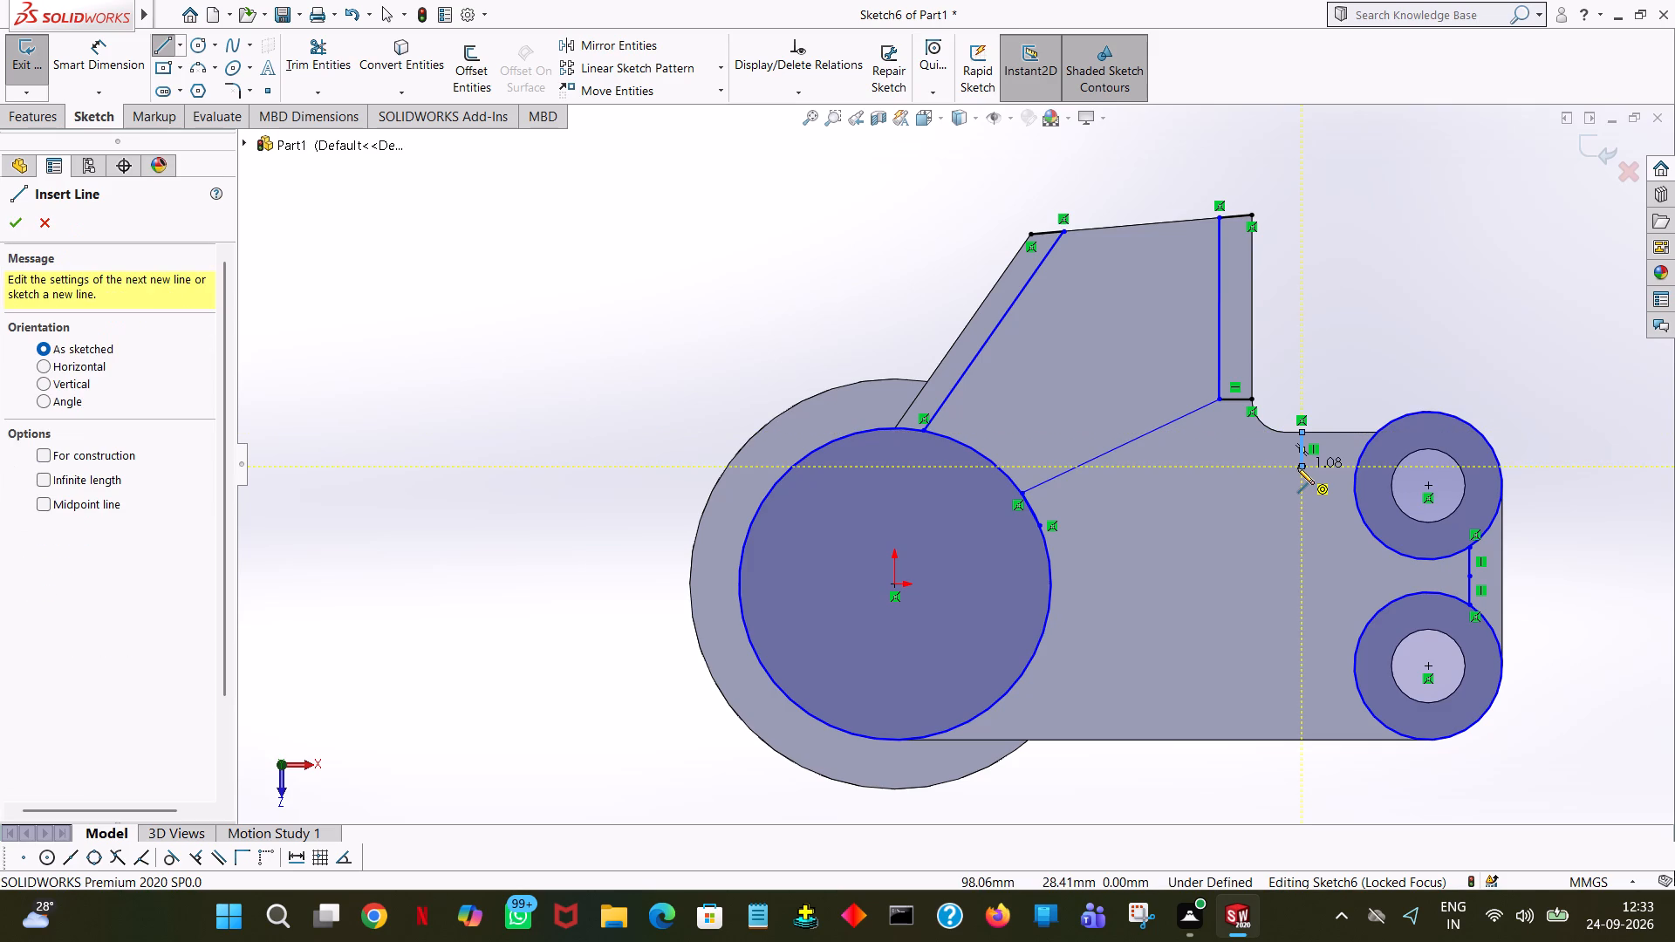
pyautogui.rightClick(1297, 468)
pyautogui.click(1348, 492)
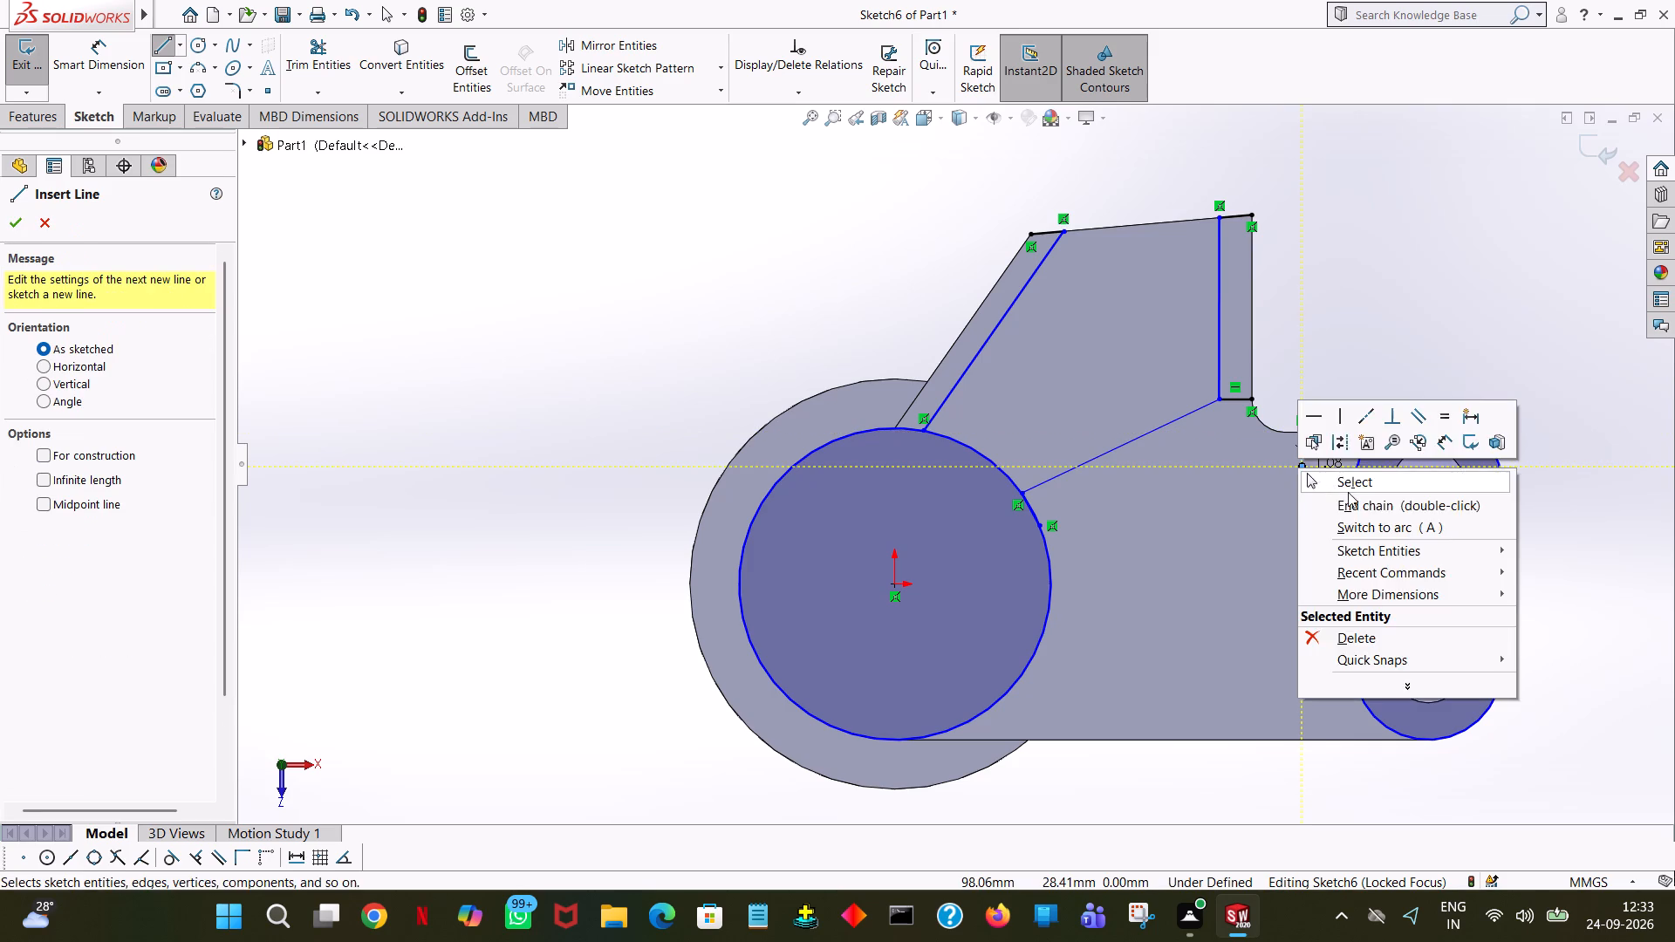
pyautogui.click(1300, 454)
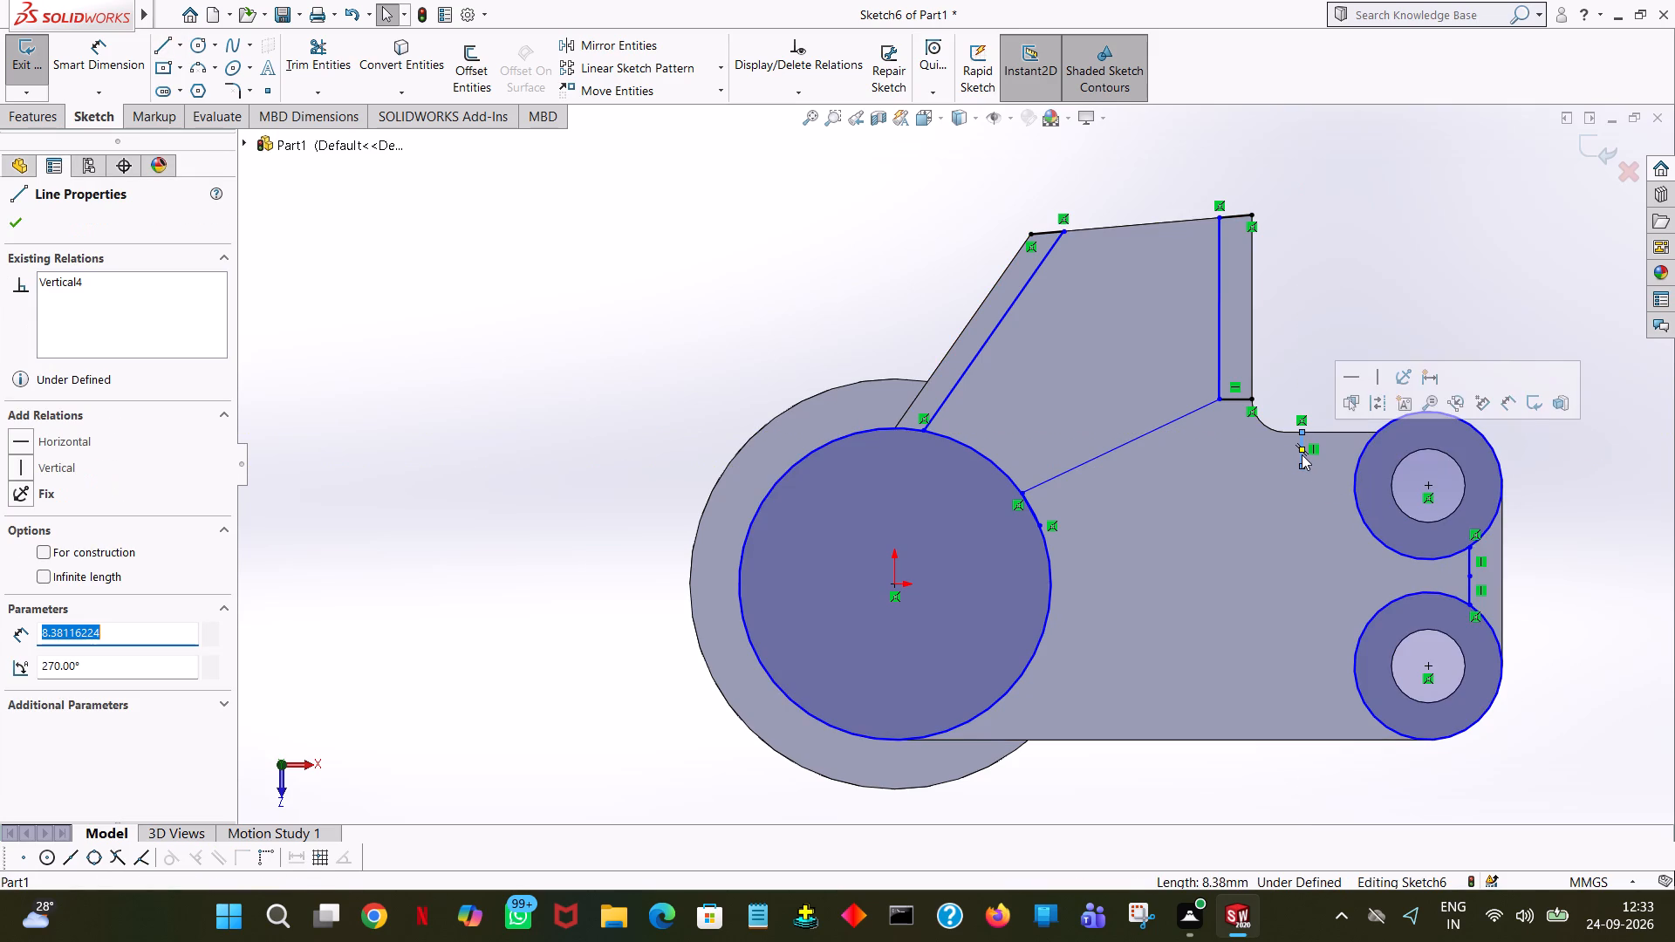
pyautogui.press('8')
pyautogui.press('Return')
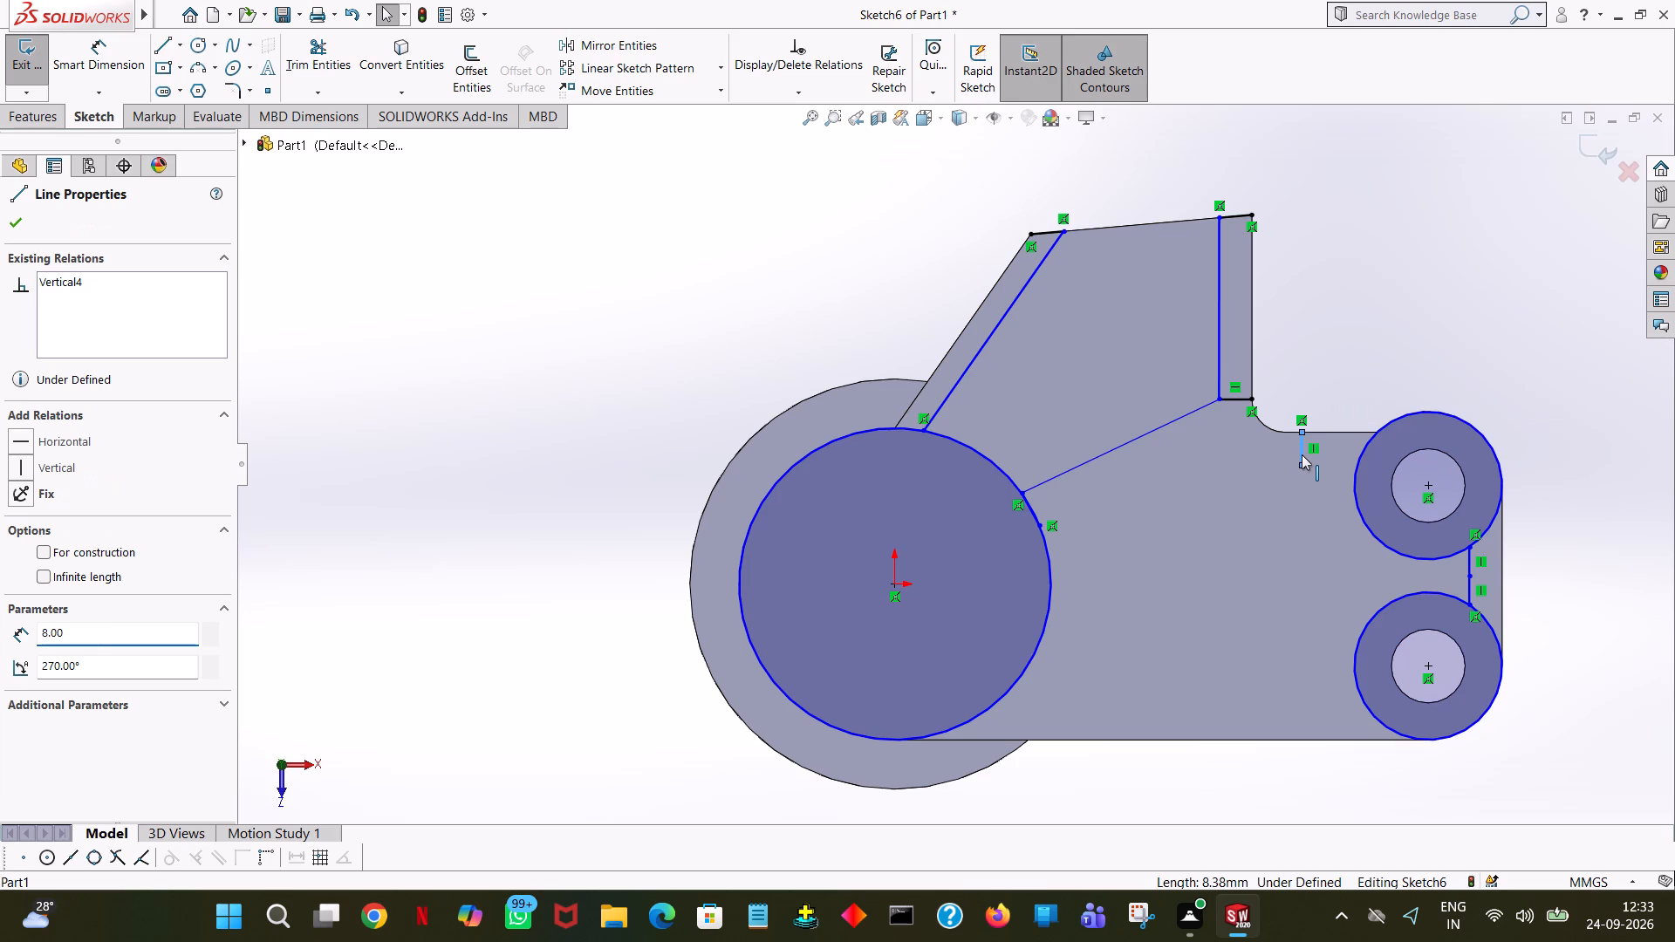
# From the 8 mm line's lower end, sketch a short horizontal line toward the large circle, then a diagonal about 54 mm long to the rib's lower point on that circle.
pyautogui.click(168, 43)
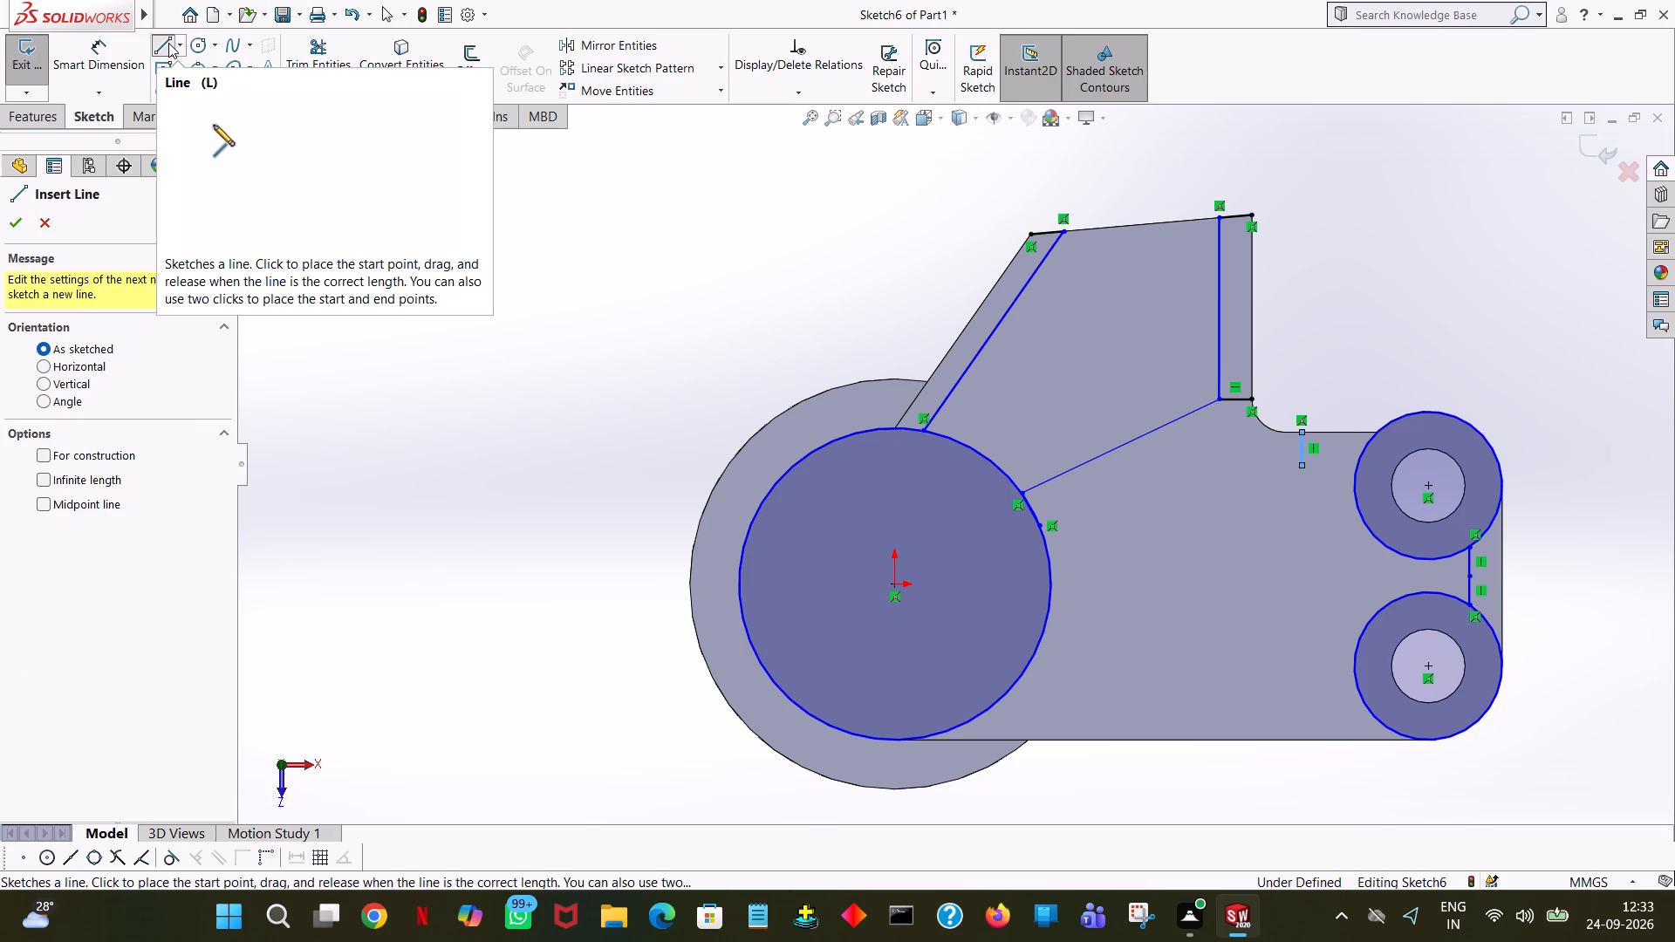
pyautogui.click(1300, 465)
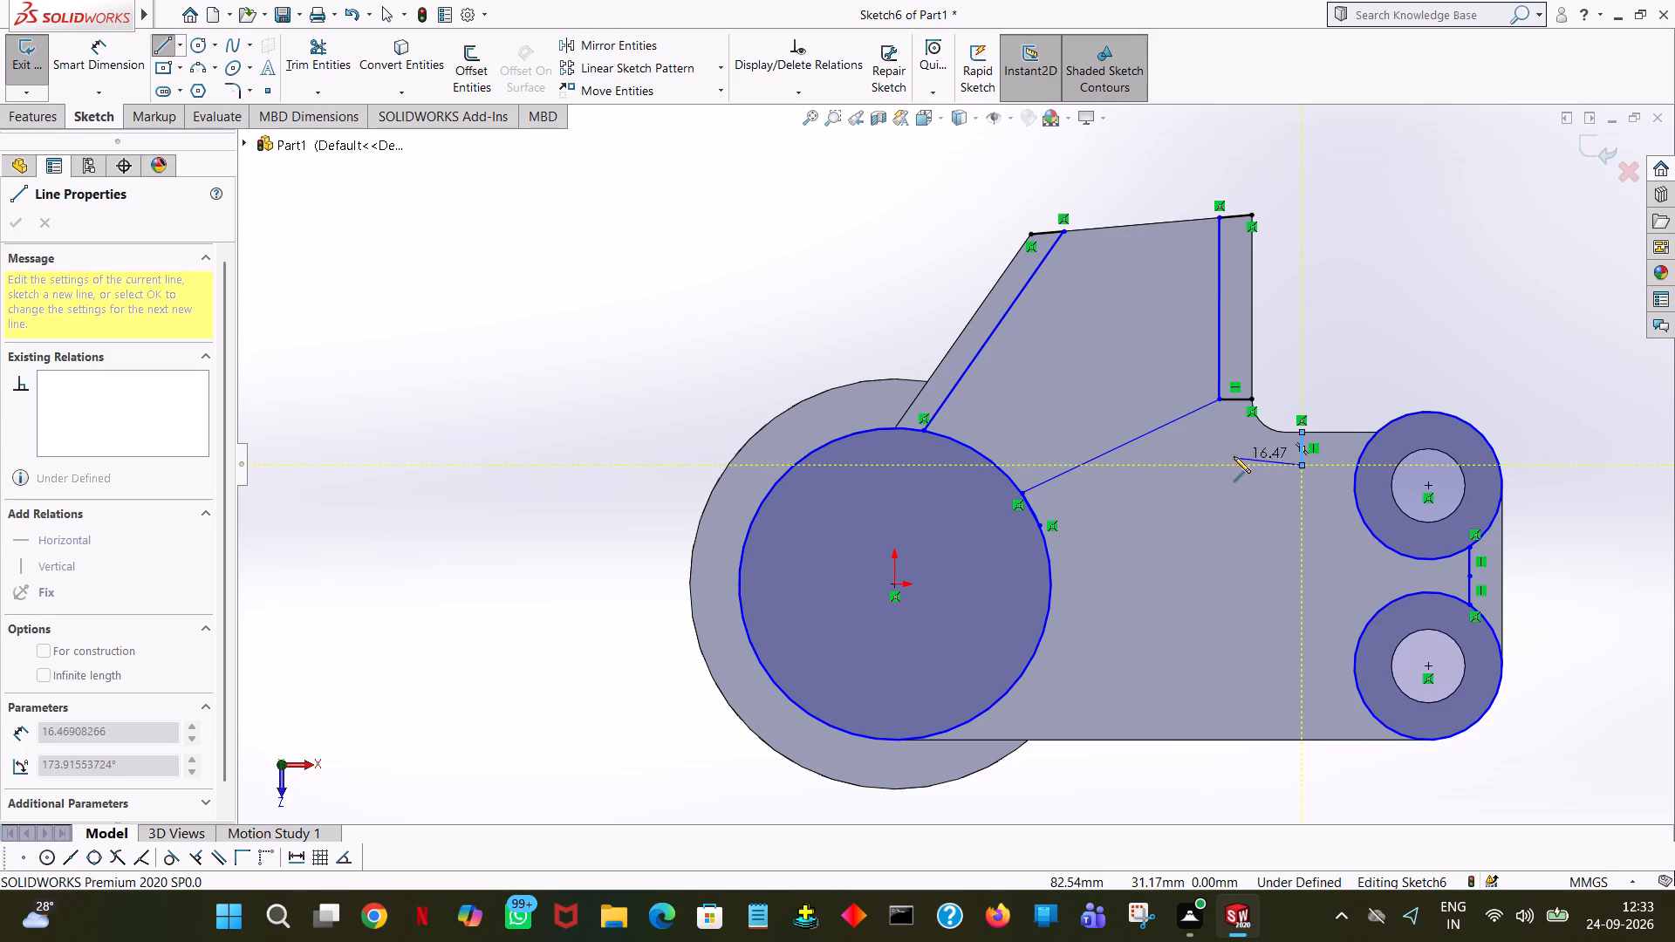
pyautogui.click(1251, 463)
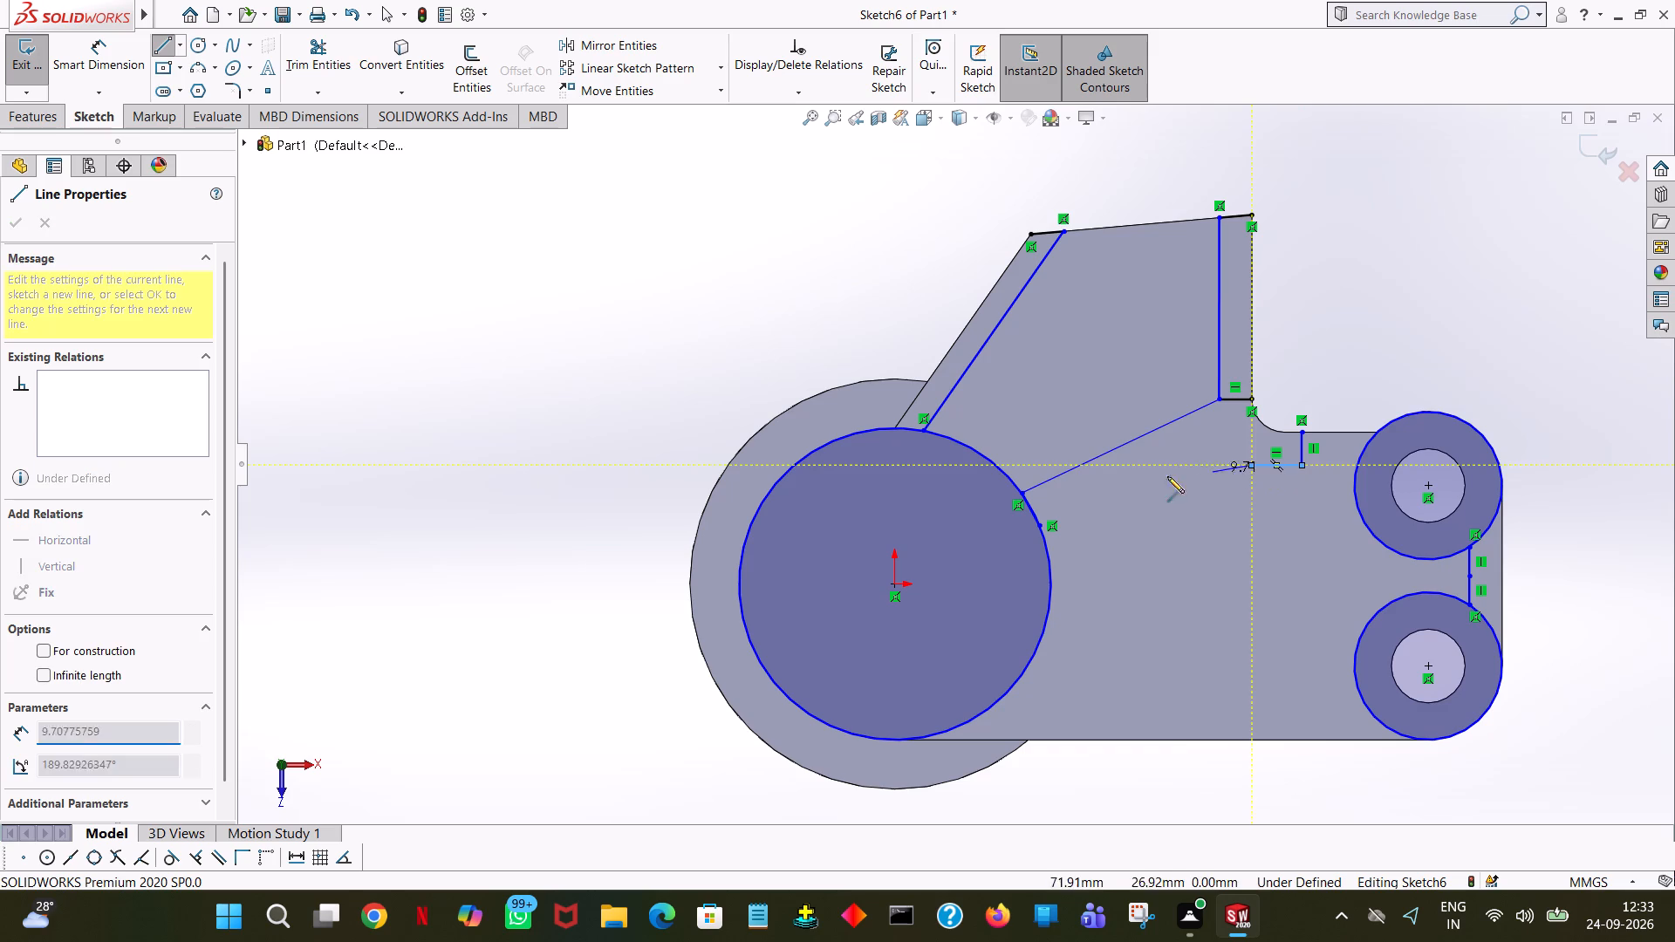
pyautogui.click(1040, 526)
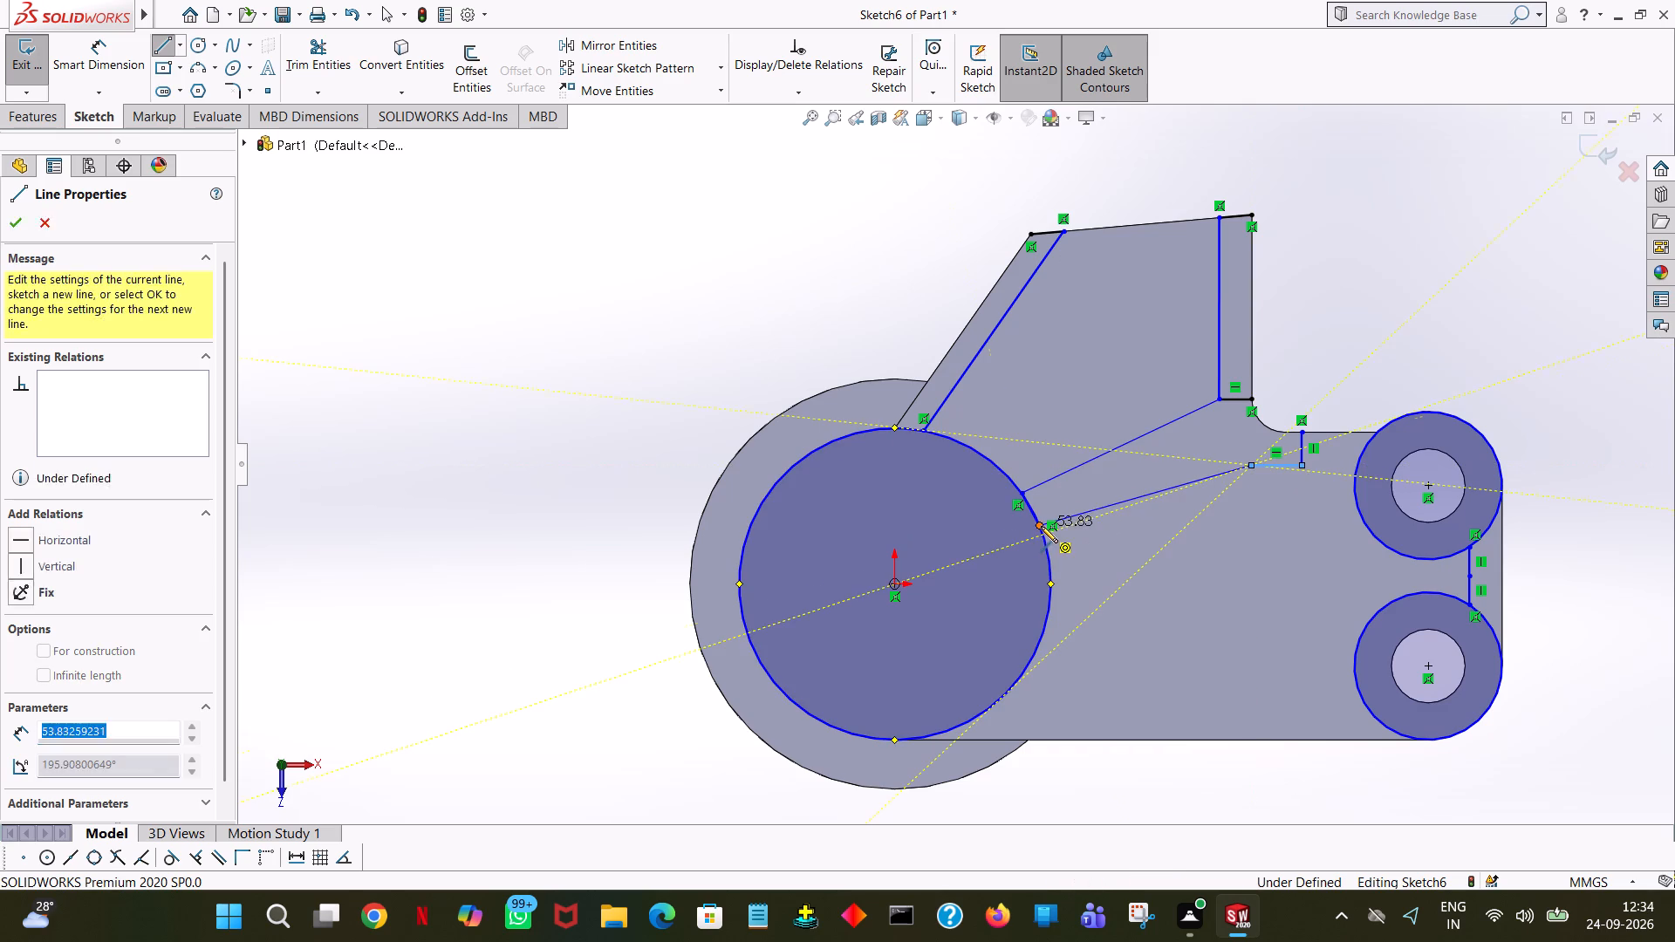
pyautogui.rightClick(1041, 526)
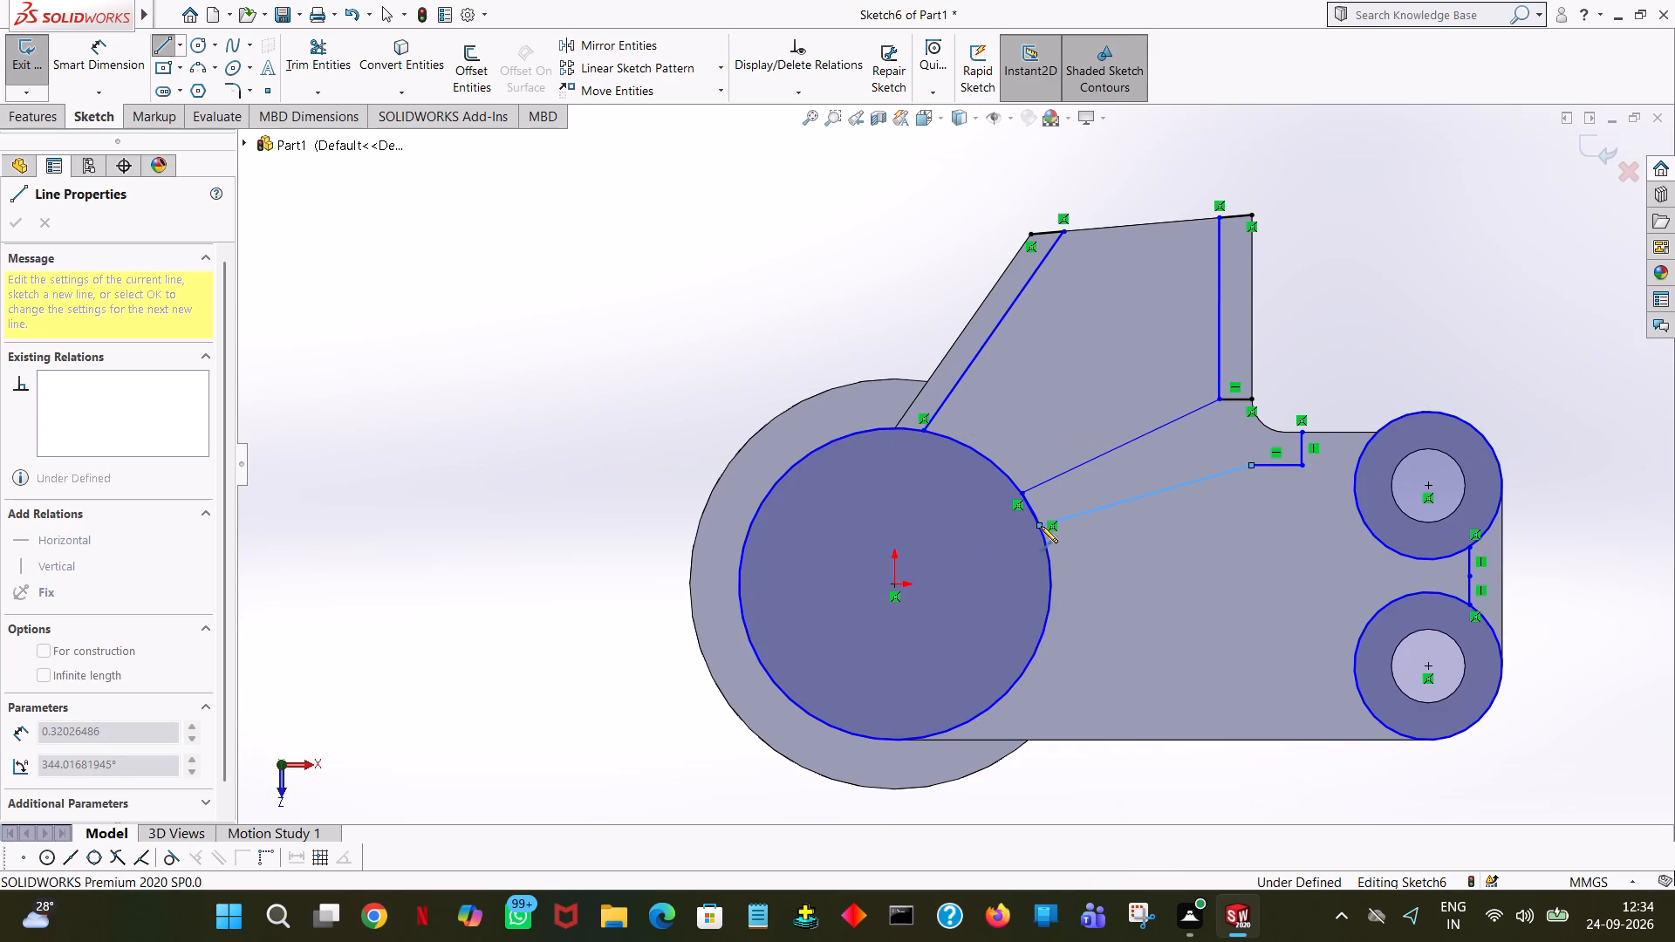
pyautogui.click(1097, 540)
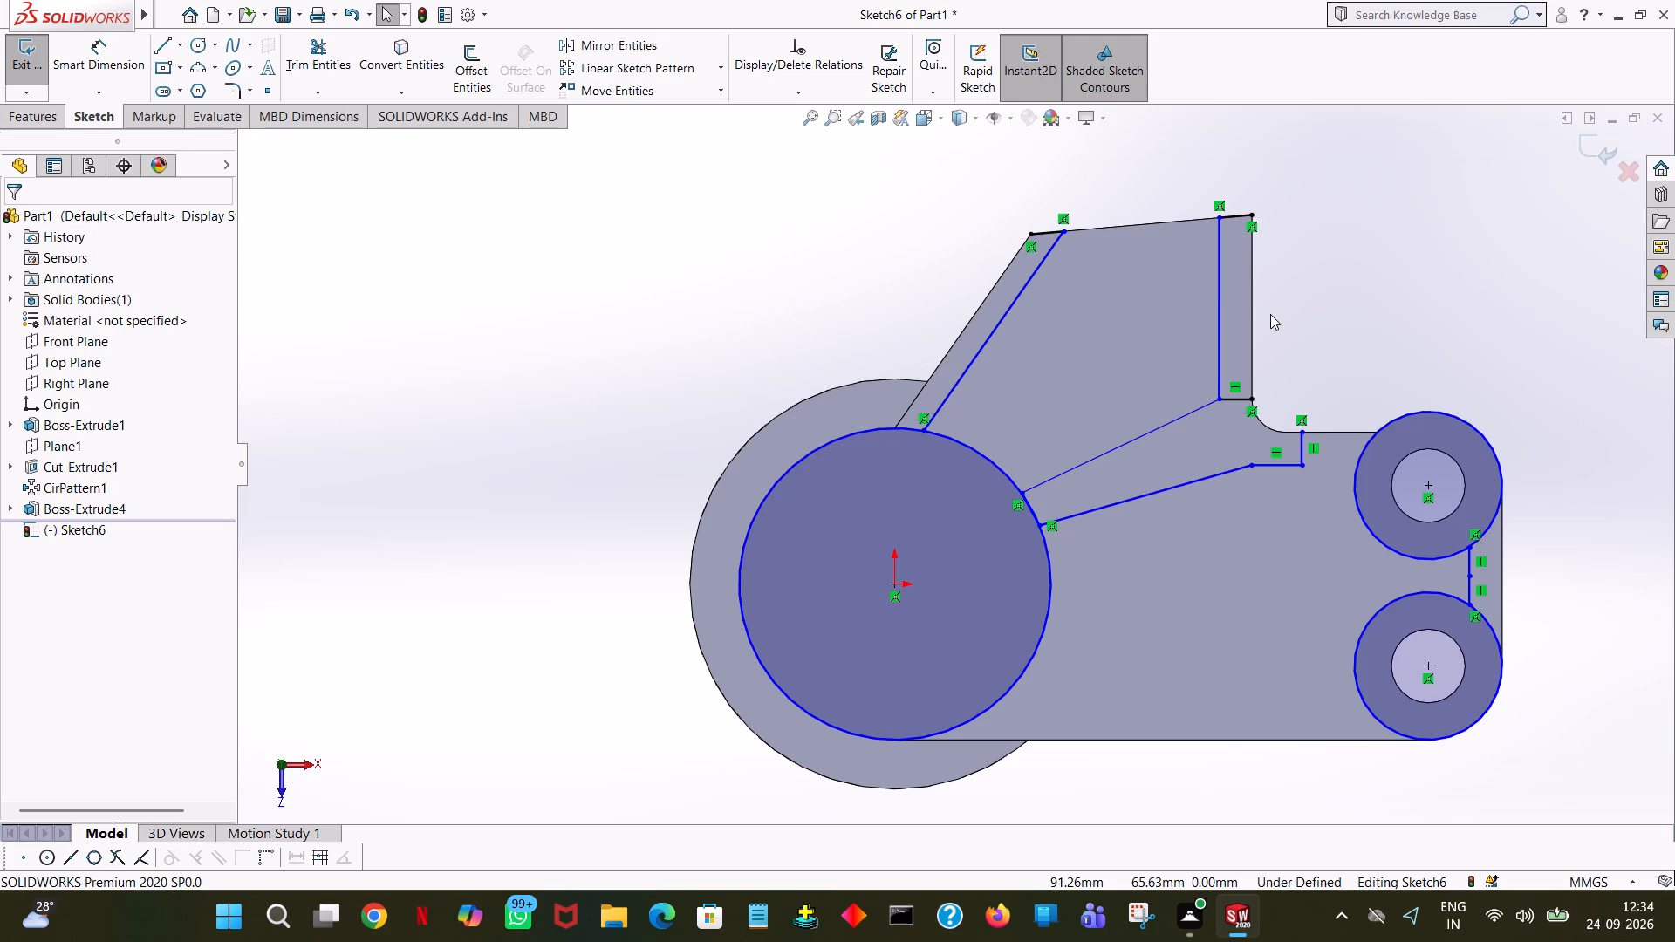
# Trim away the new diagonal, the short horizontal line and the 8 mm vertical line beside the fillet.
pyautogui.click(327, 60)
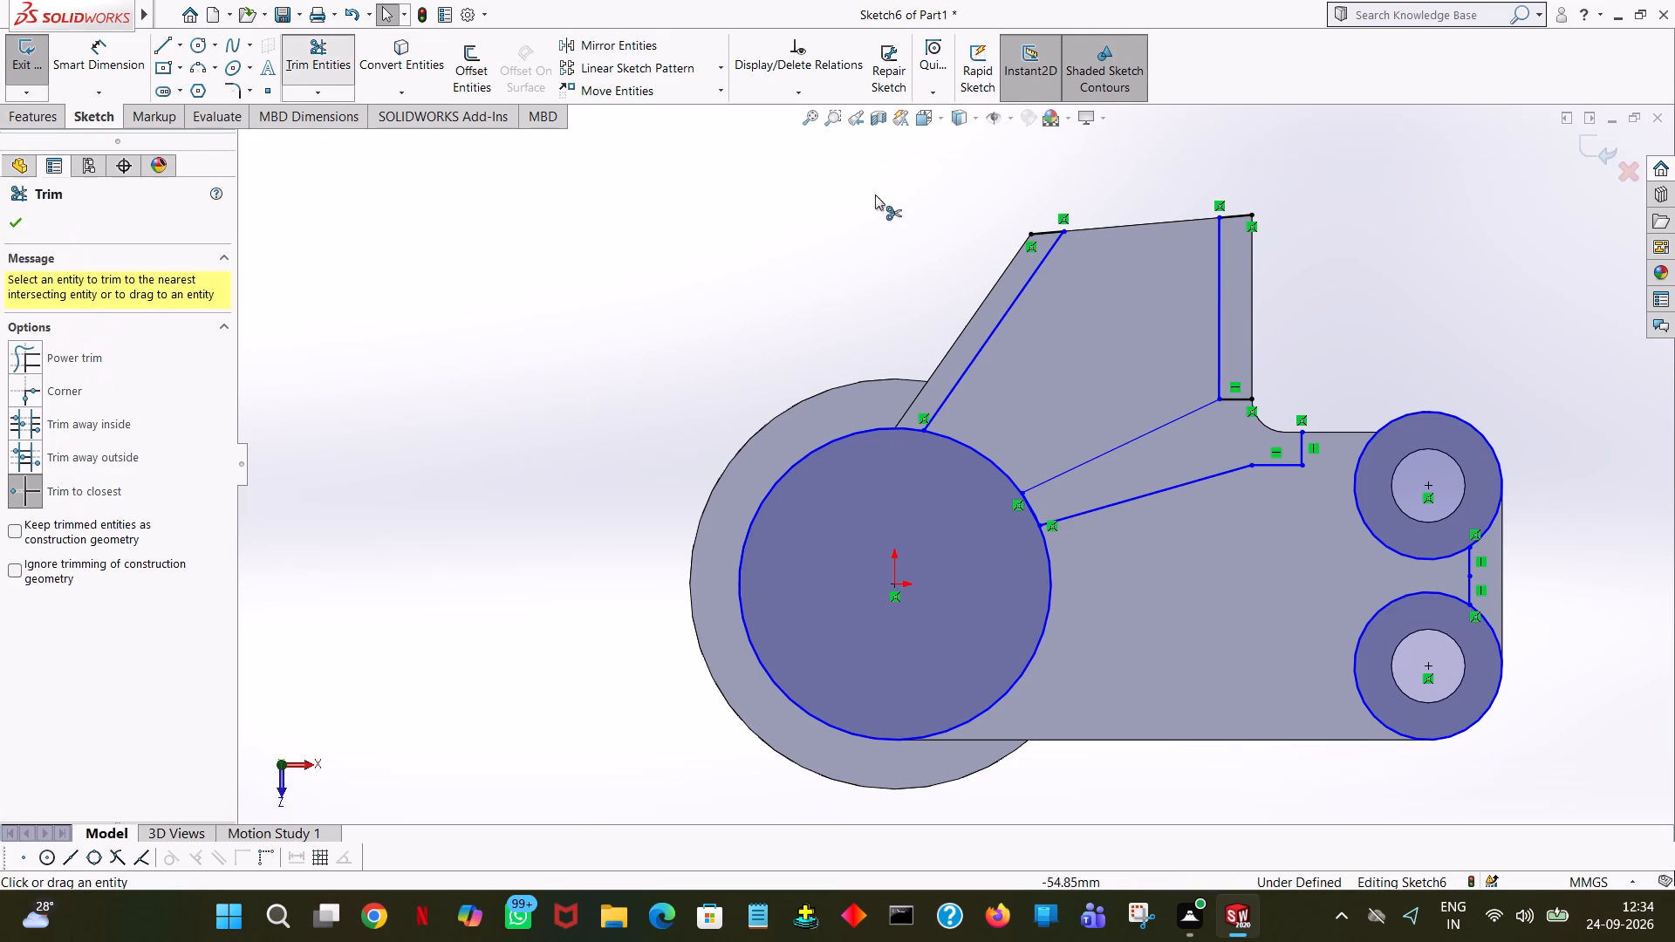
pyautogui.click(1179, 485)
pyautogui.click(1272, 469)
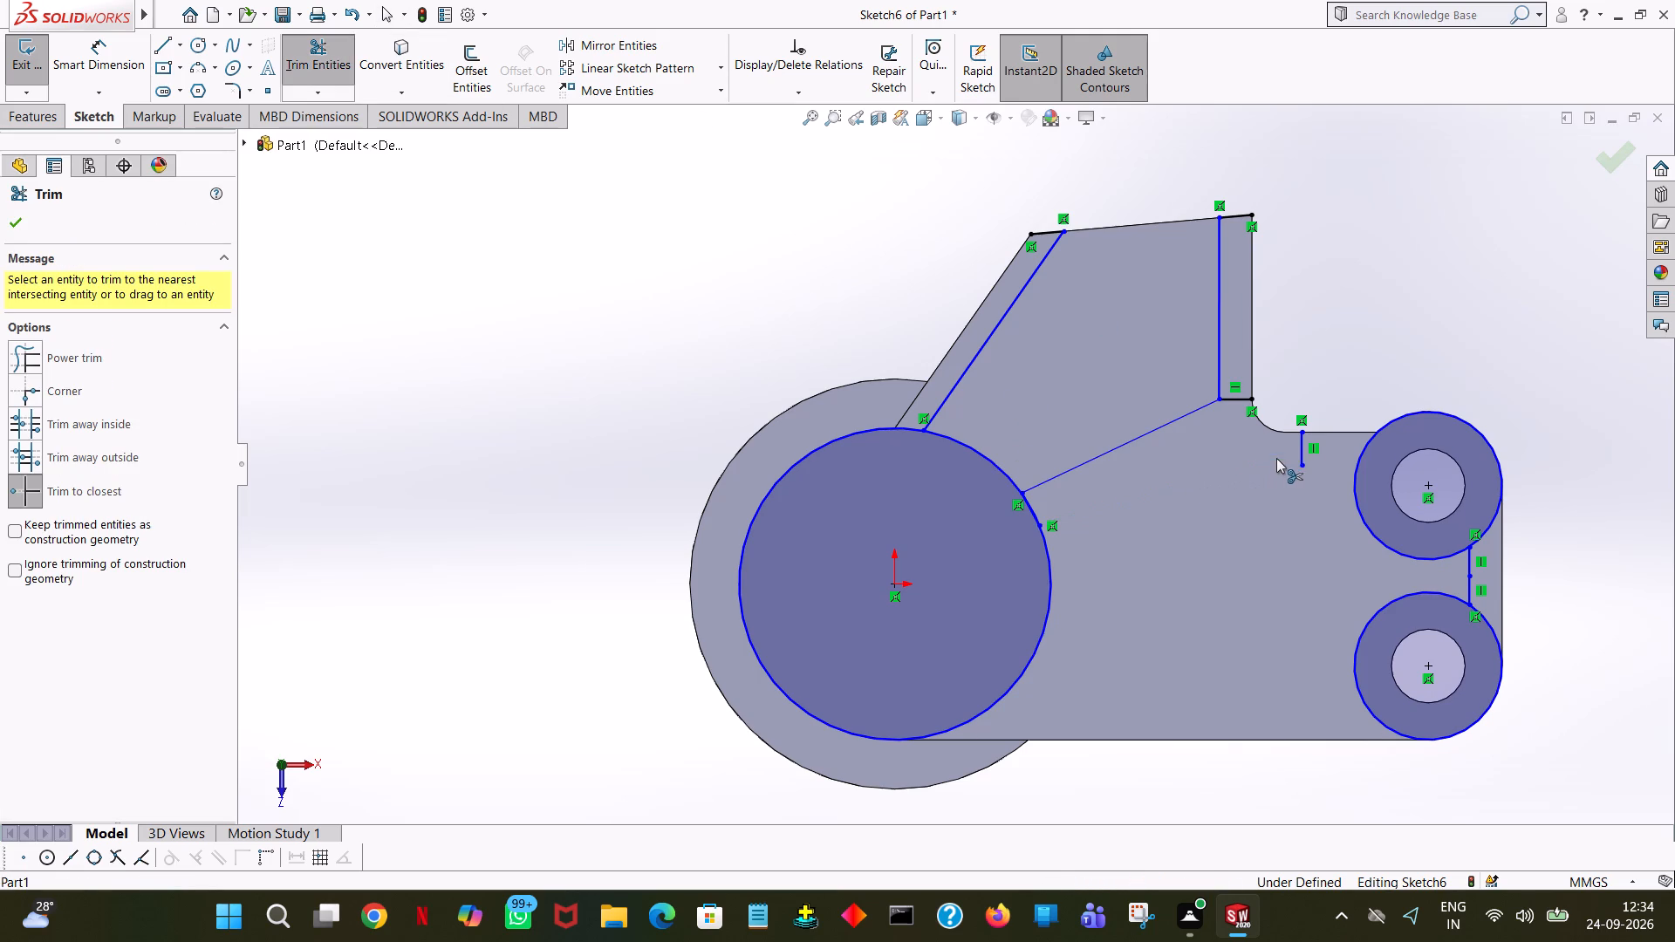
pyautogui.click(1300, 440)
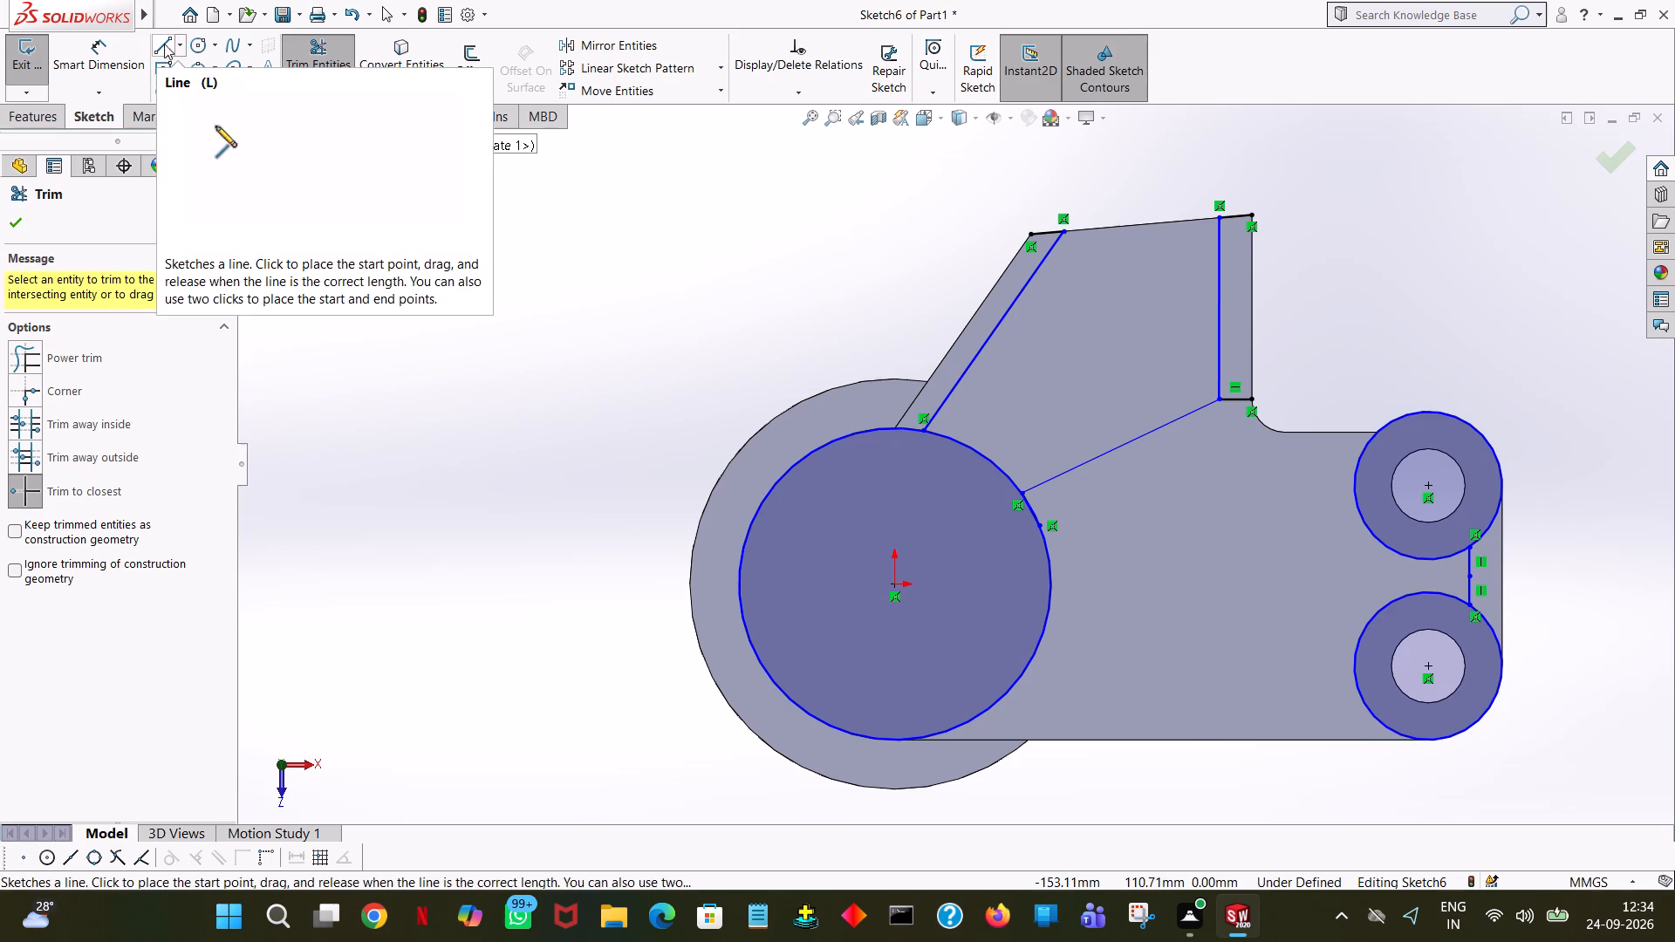
# Sketch an 8 mm vertical line down from the corner fillet's midpoint, continuing with a diagonal about 57 mm long to the rib's lower point on the large circle.
pyautogui.click(172, 44)
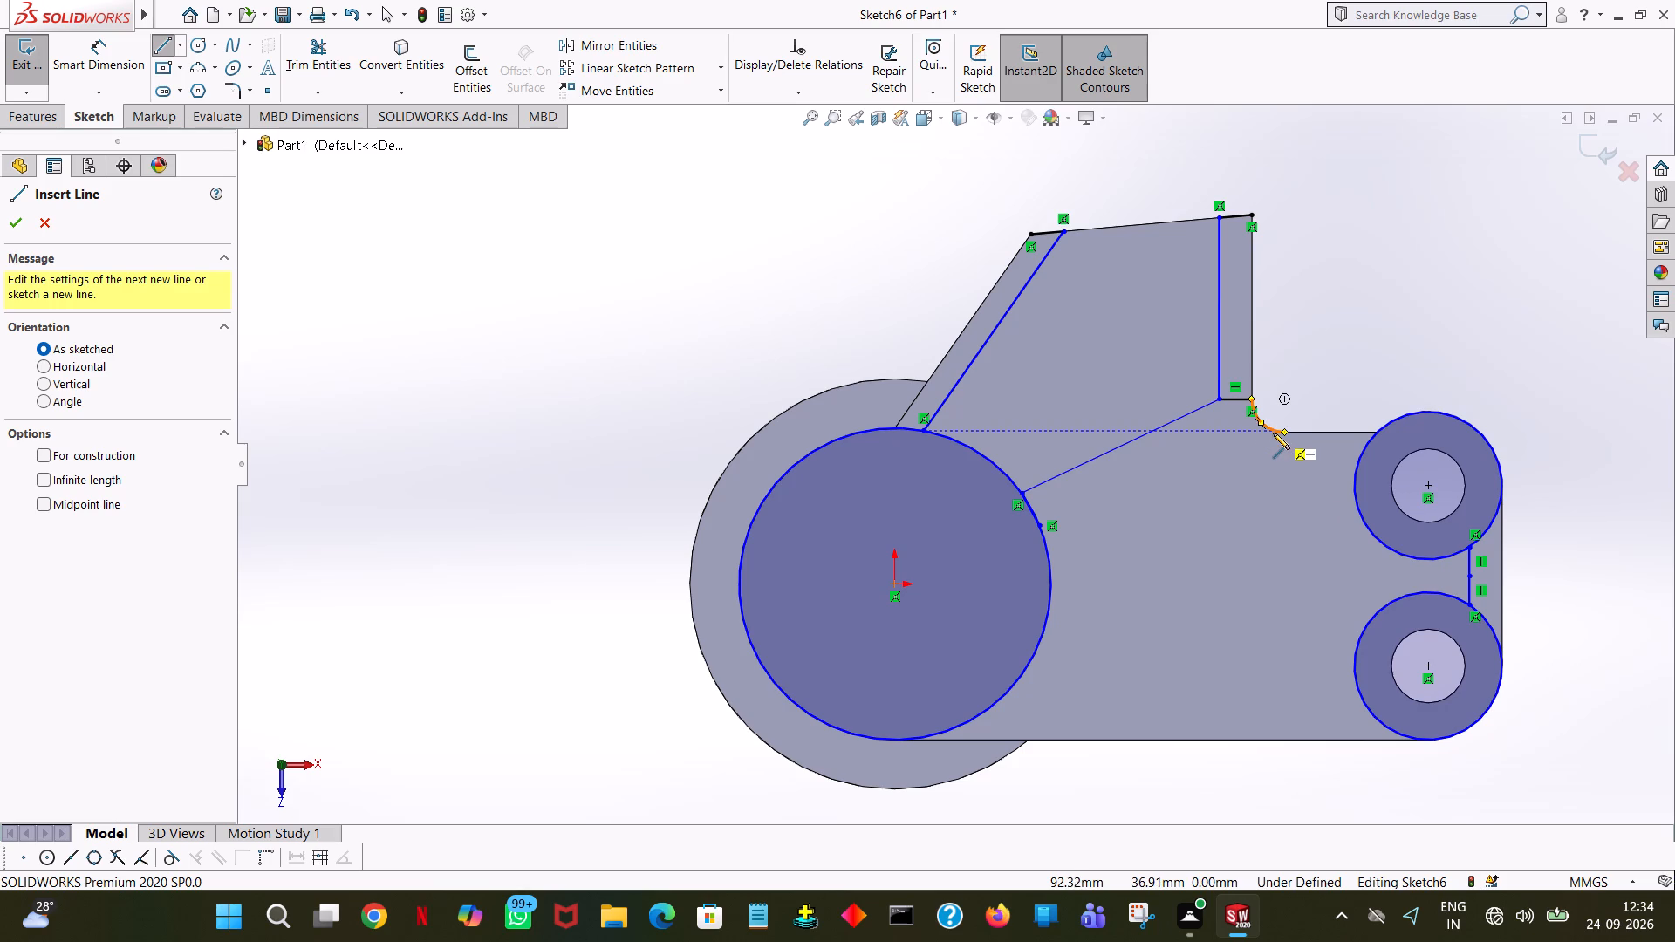
pyautogui.click(1261, 422)
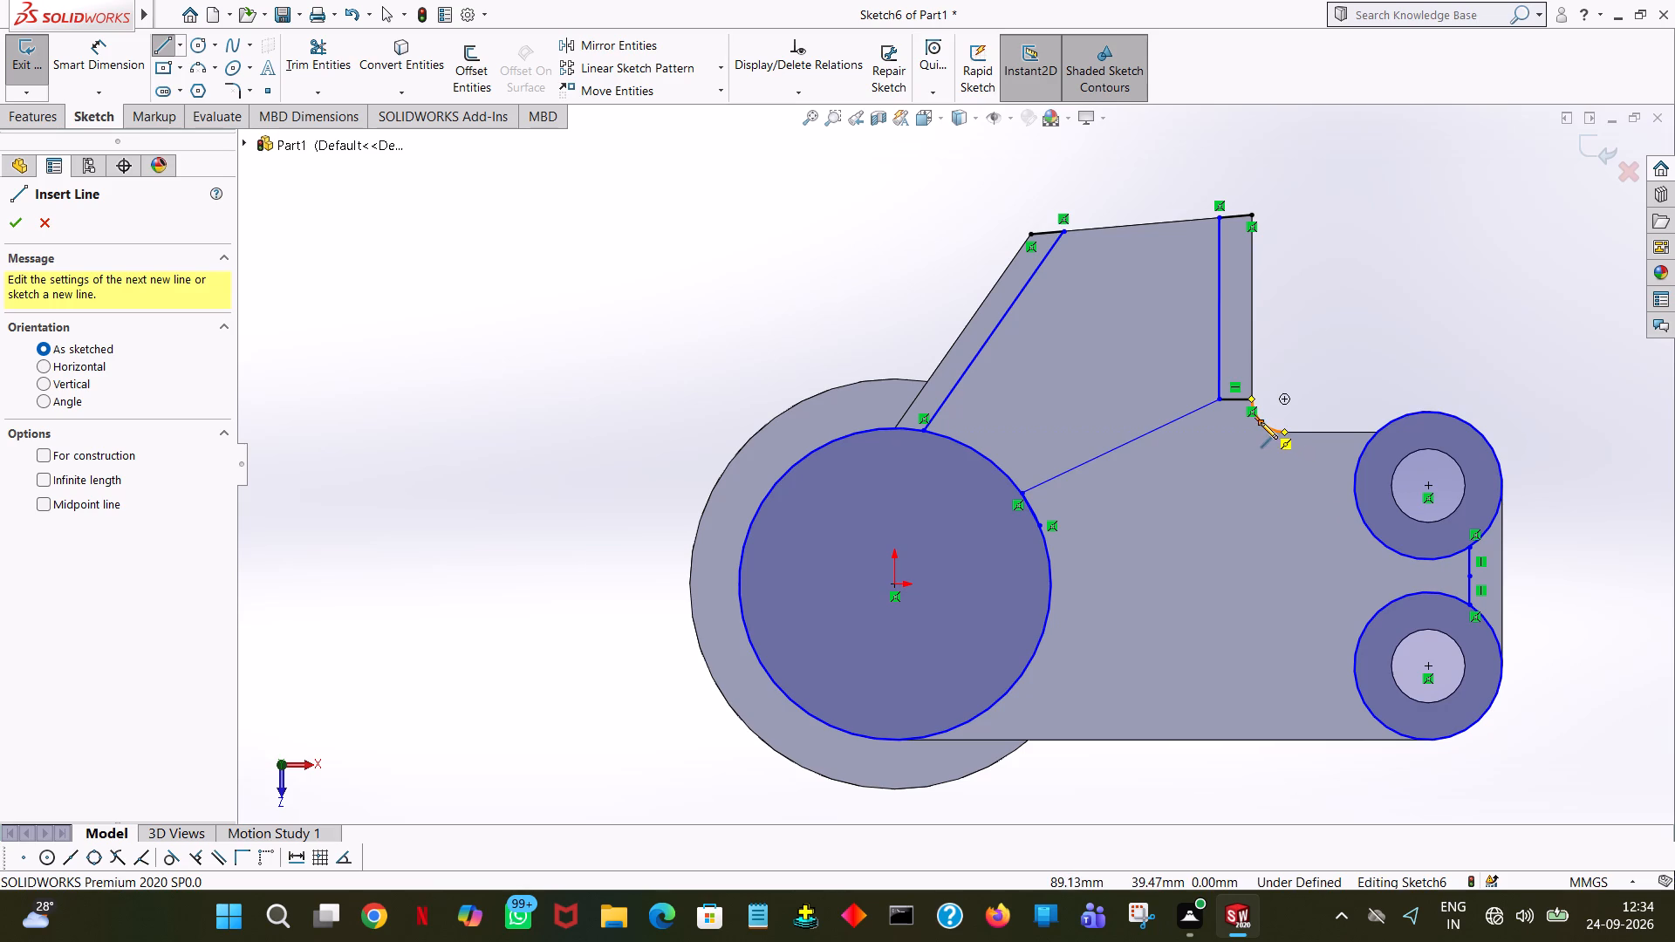
pyautogui.doubleClick(1264, 481)
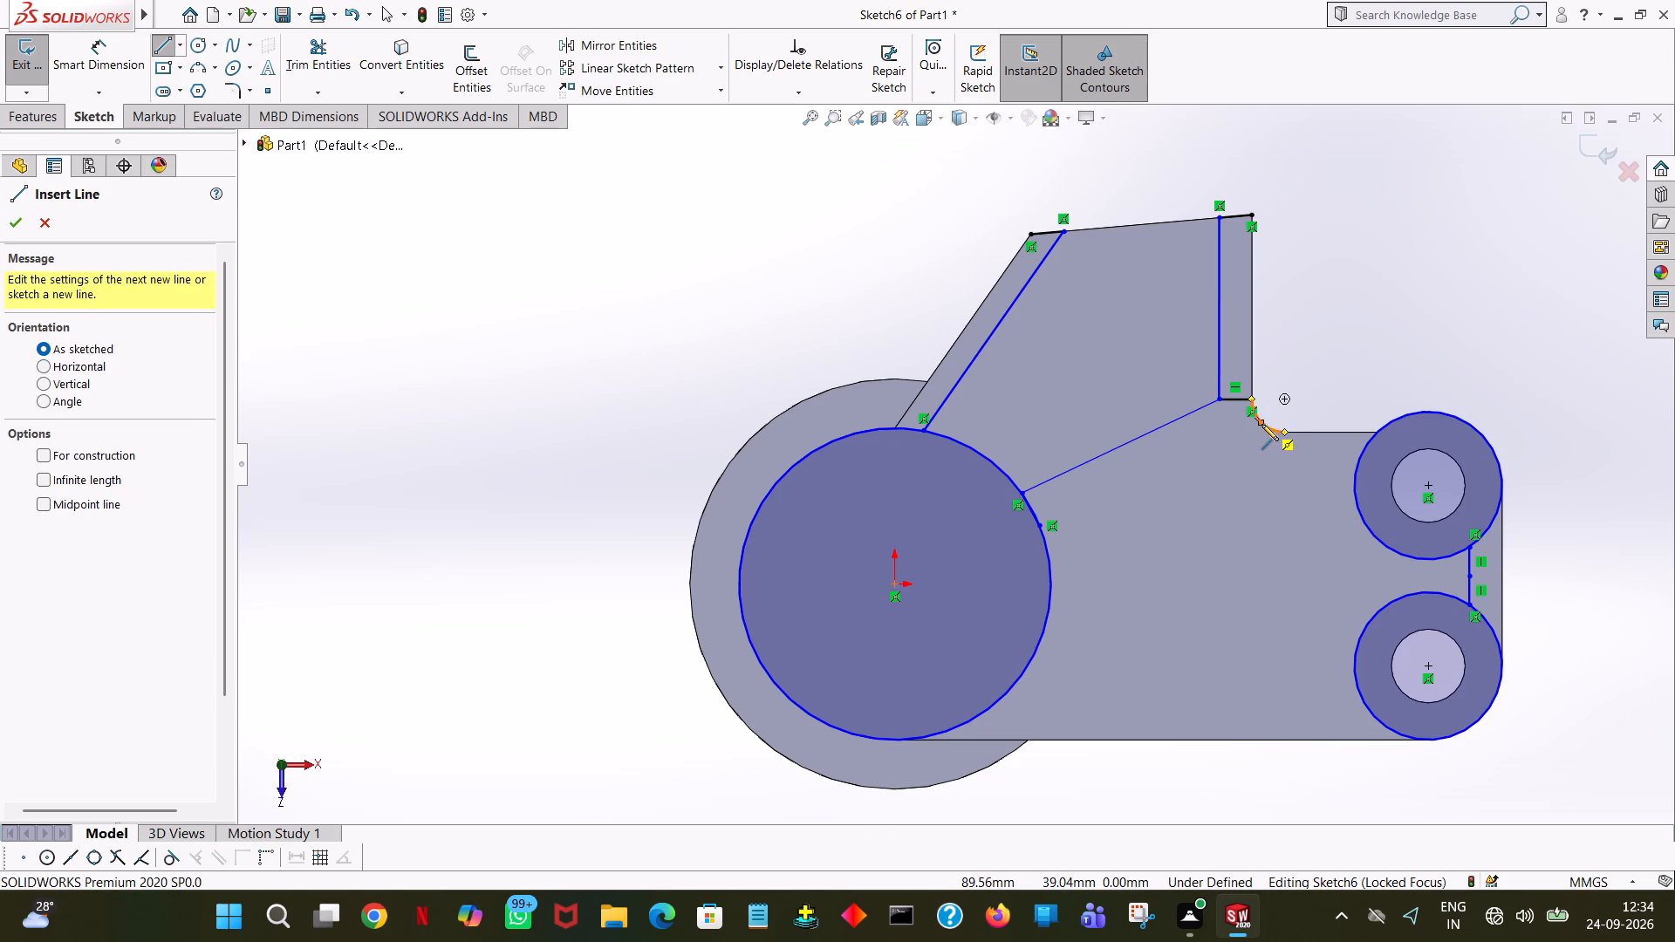
pyautogui.click(1261, 424)
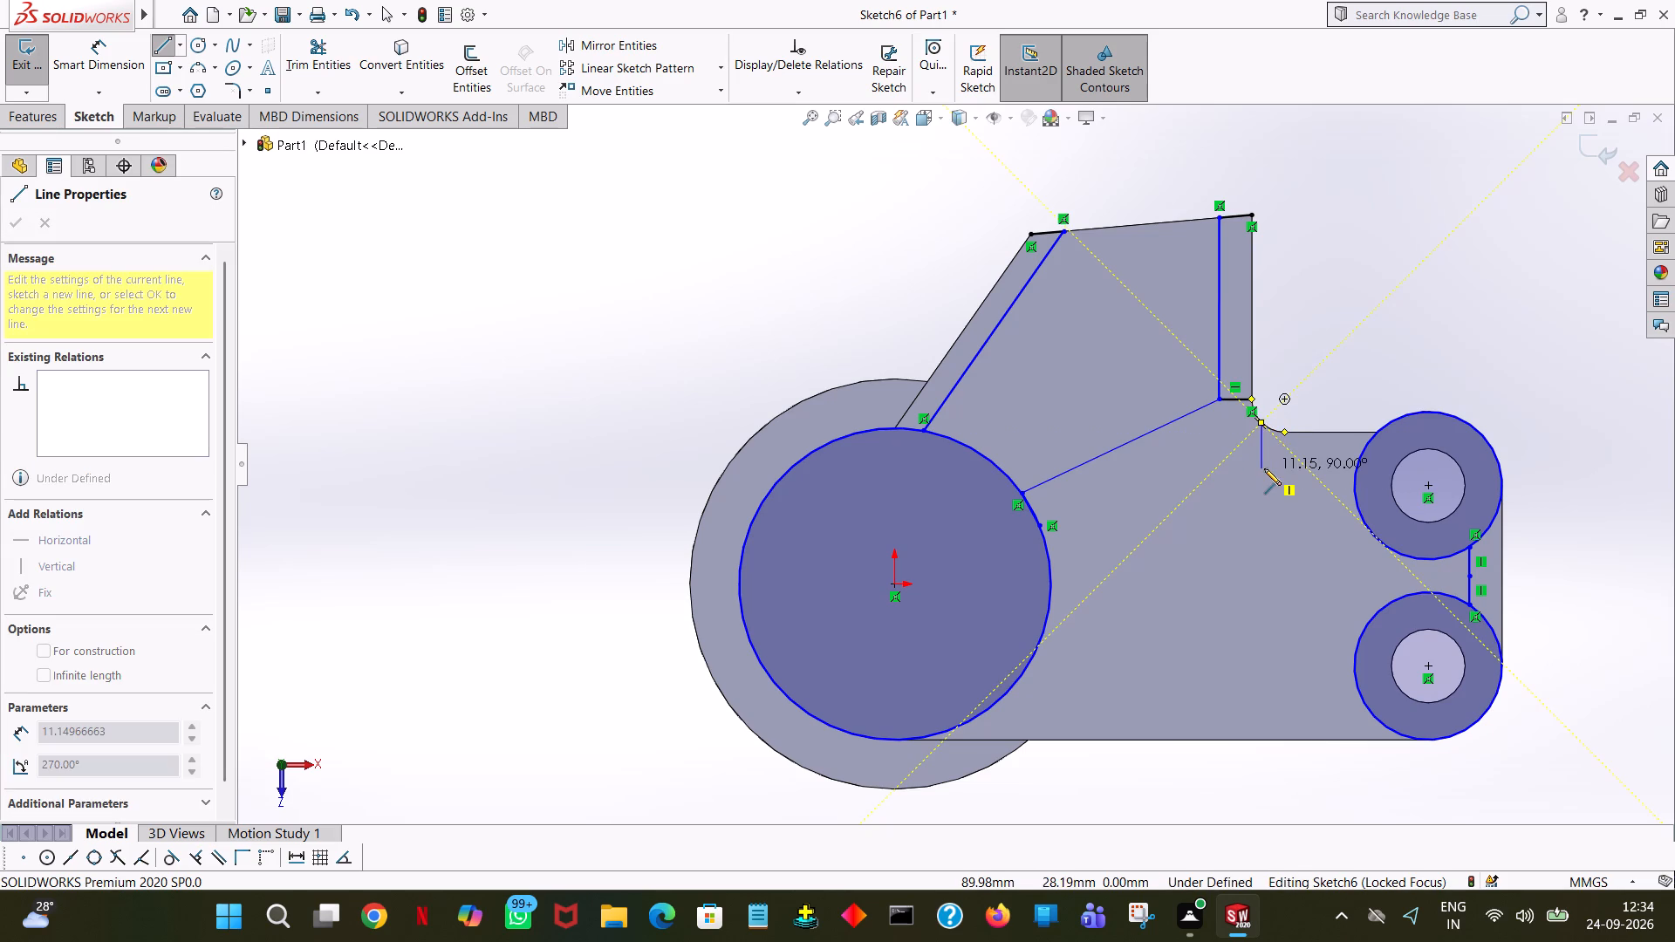
pyautogui.click(1264, 468)
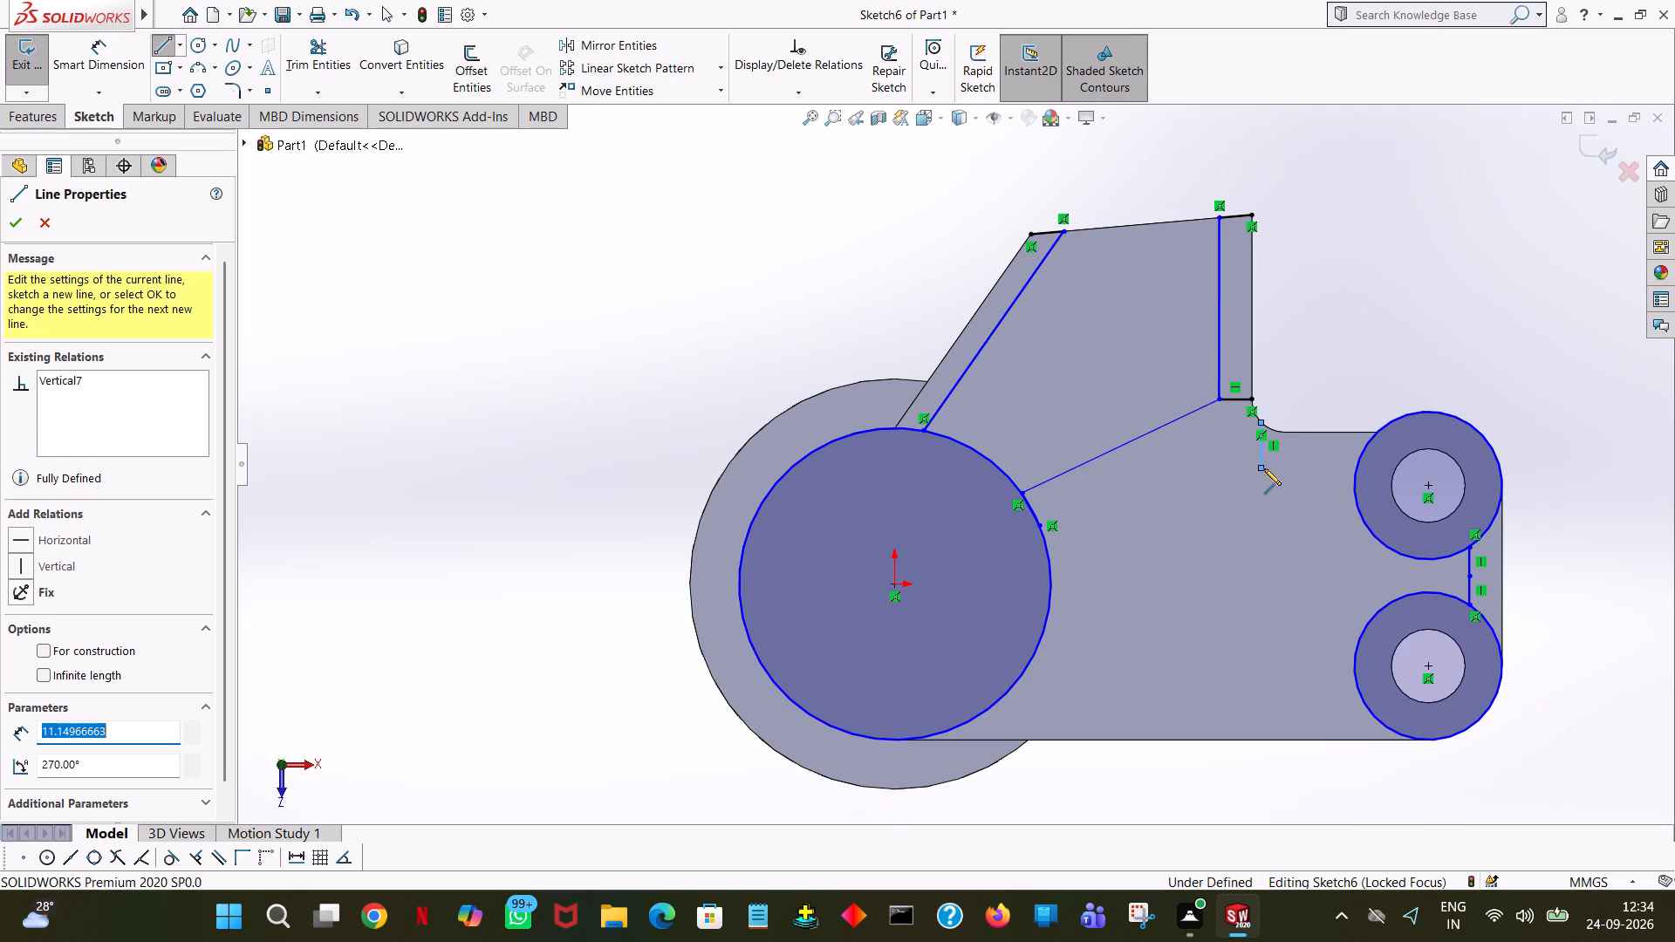
pyautogui.press('8')
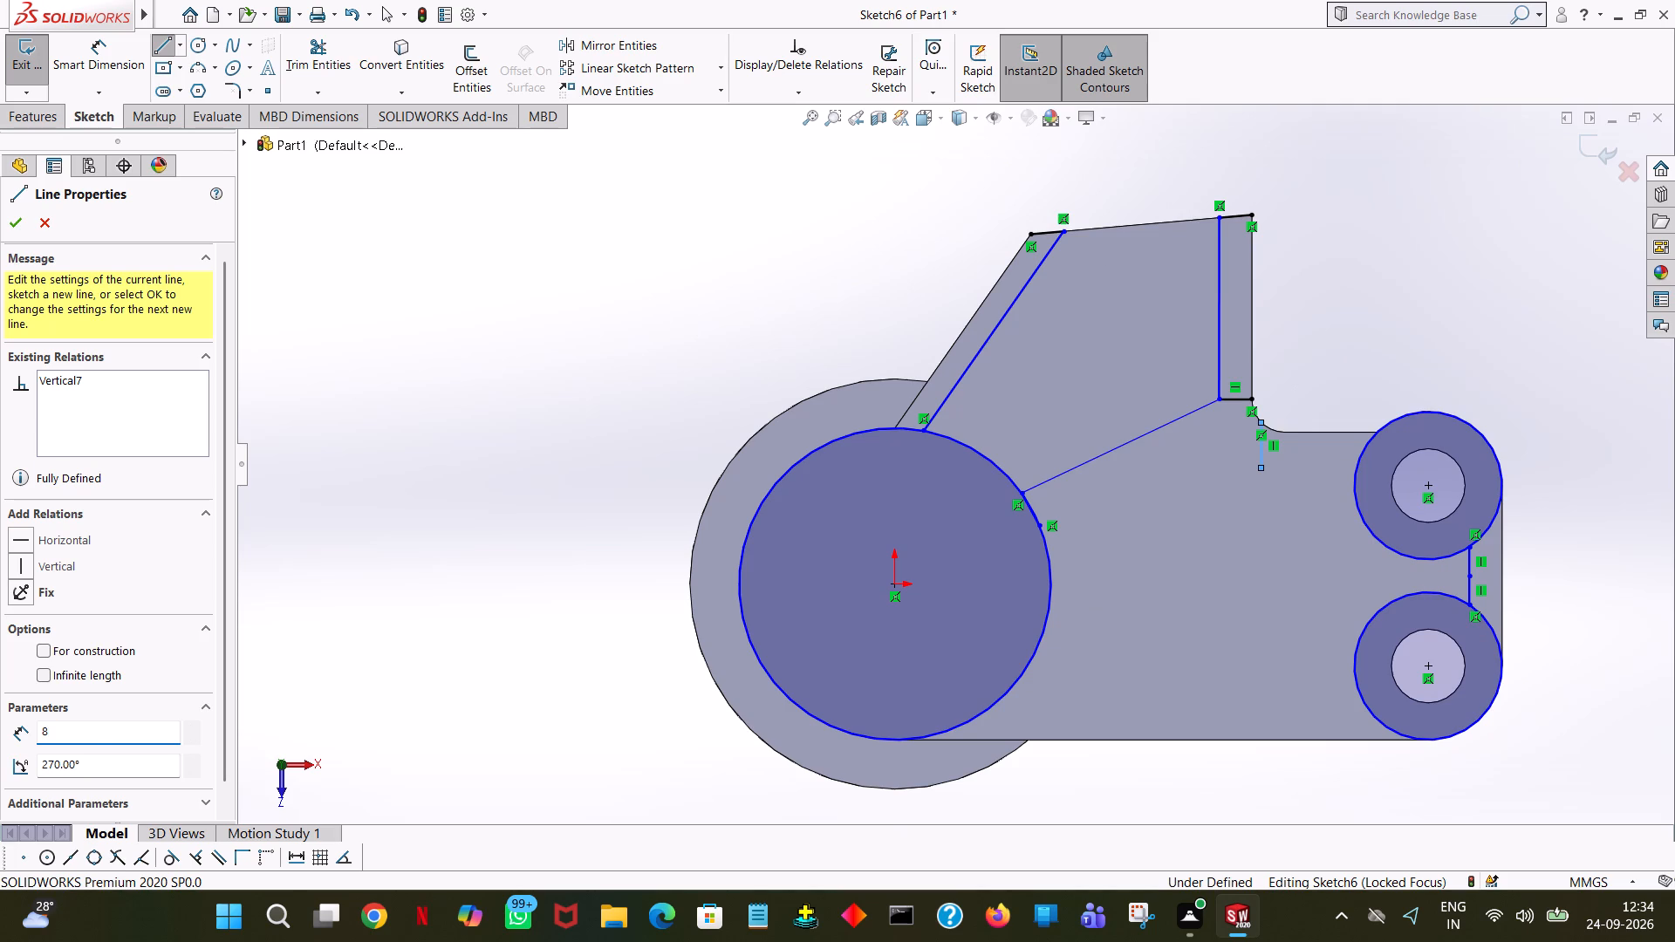
pyautogui.press('Return')
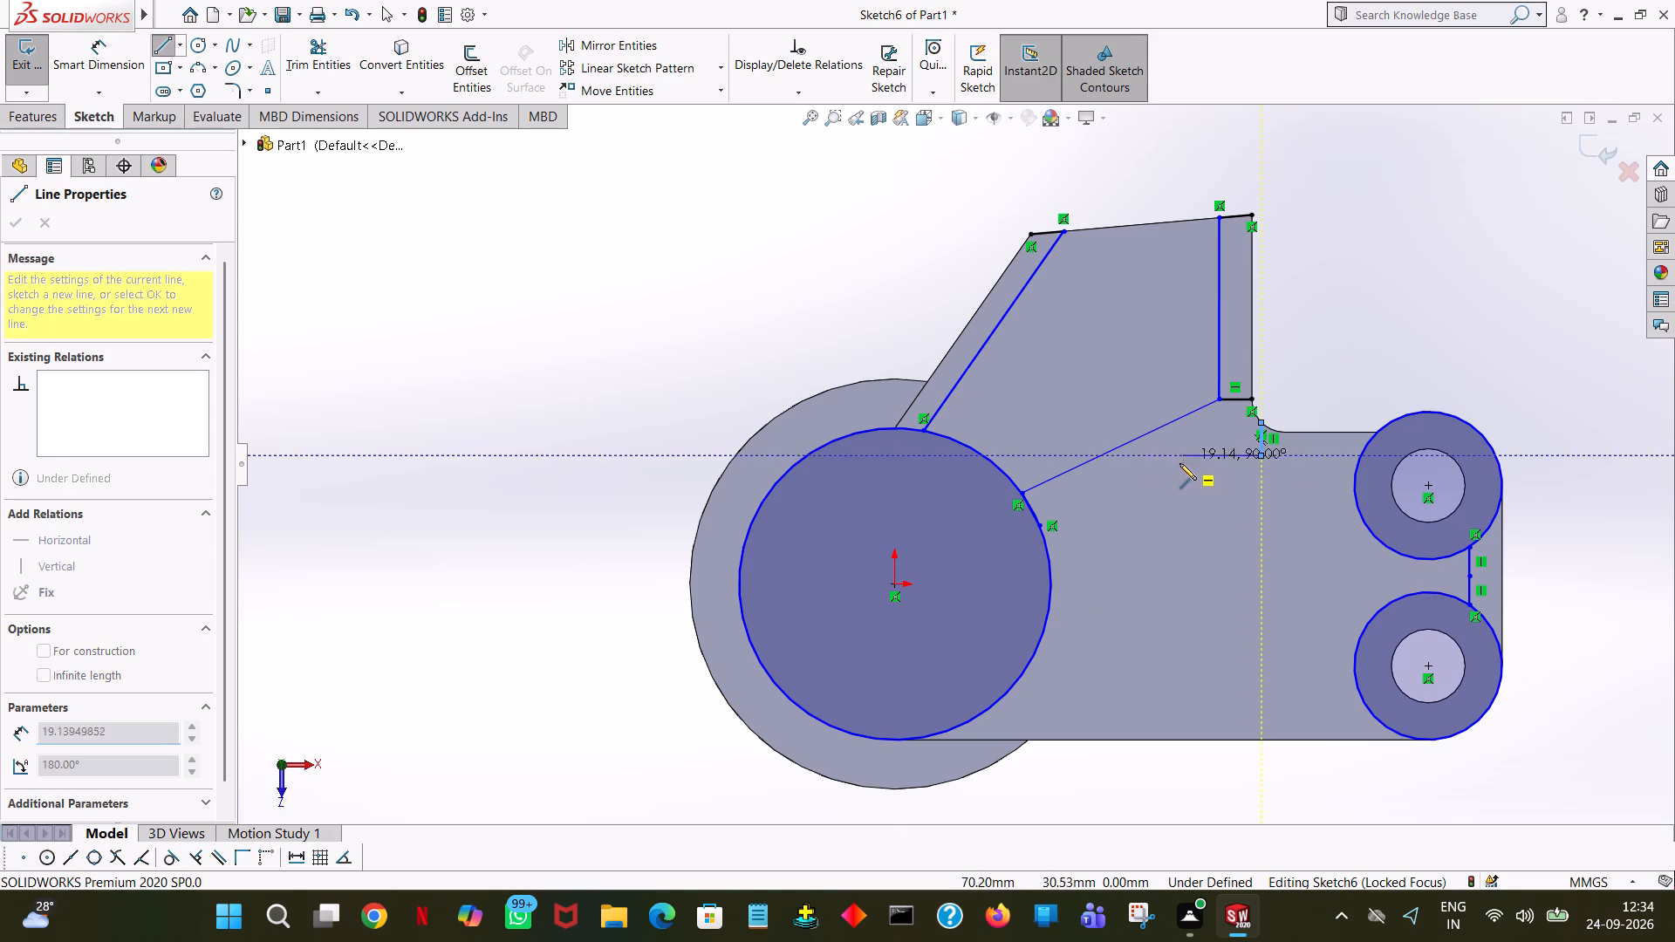
pyautogui.click(1040, 528)
pyautogui.rightClick(1040, 528)
pyautogui.click(1077, 538)
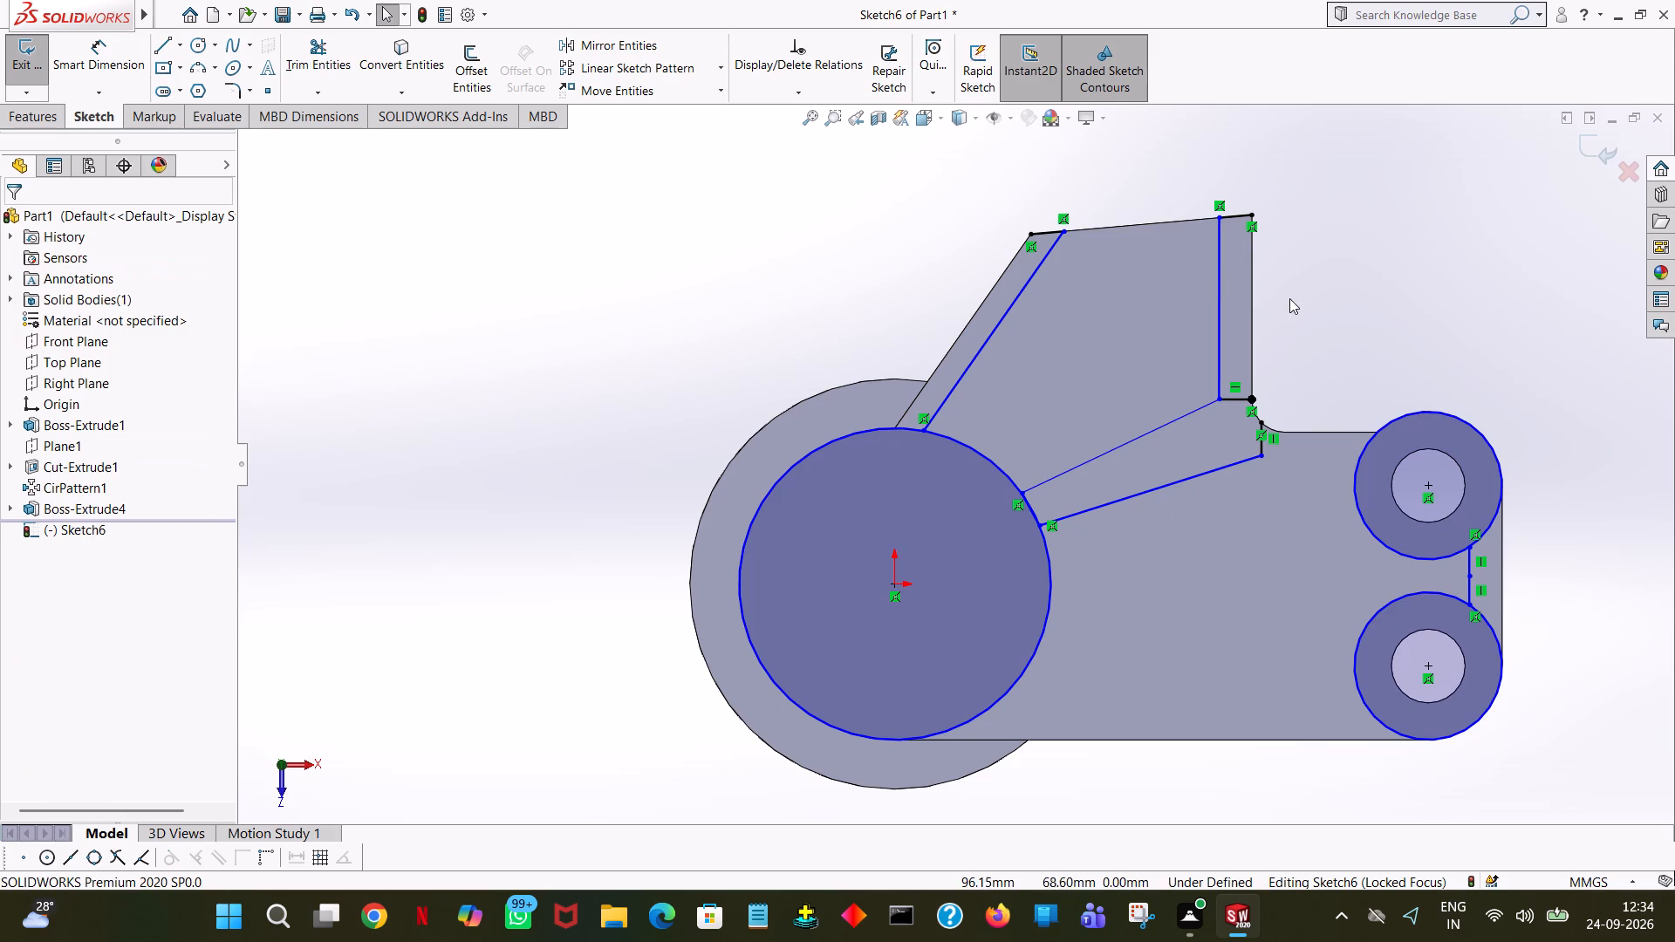
# Sketch a horizontal line about 24 mm long from the lower diagonal's outer end to the upper small boss circle.
pyautogui.click(167, 44)
pyautogui.click(1261, 455)
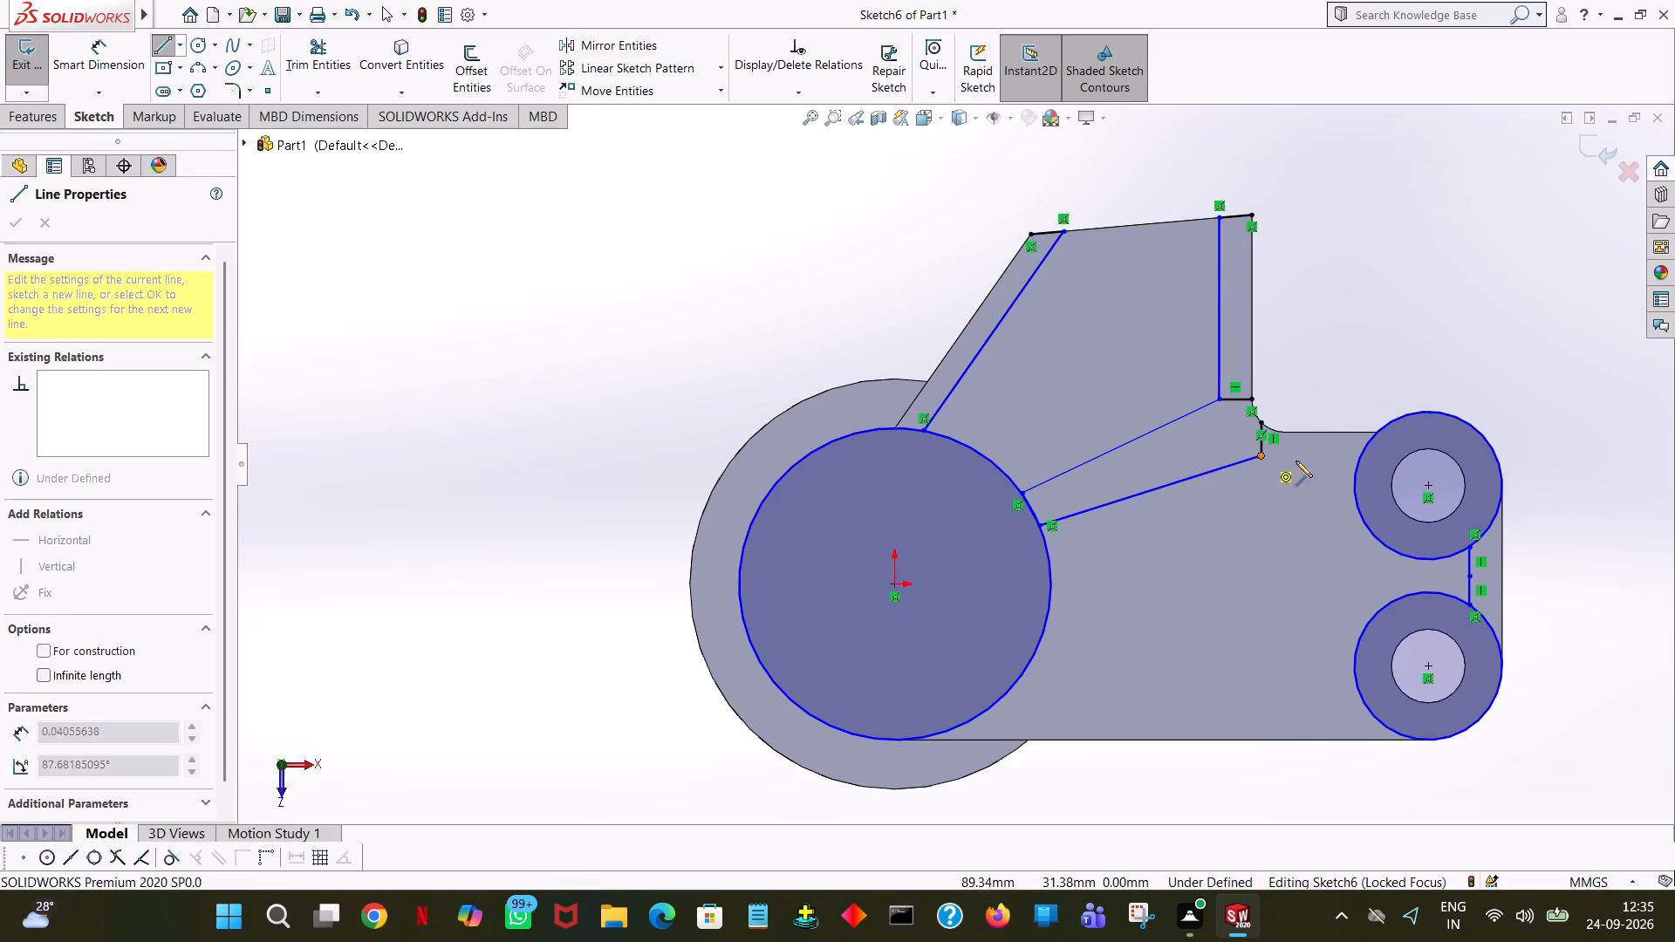
pyautogui.click(1359, 457)
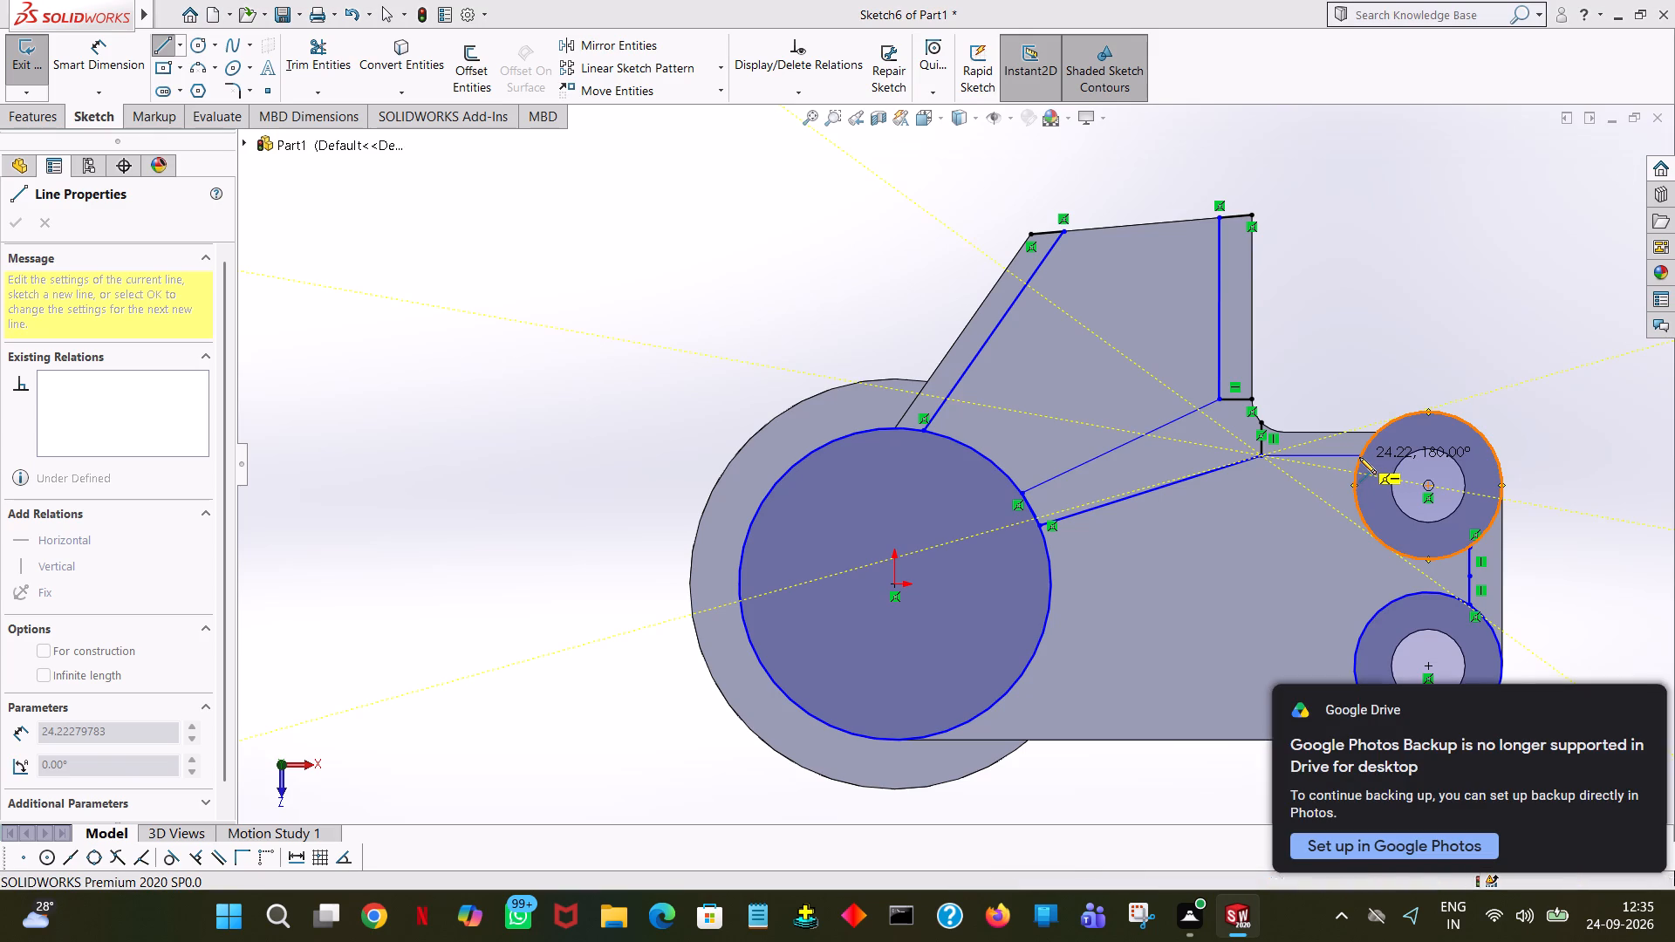
pyautogui.rightClick(1359, 457)
pyautogui.click(1418, 474)
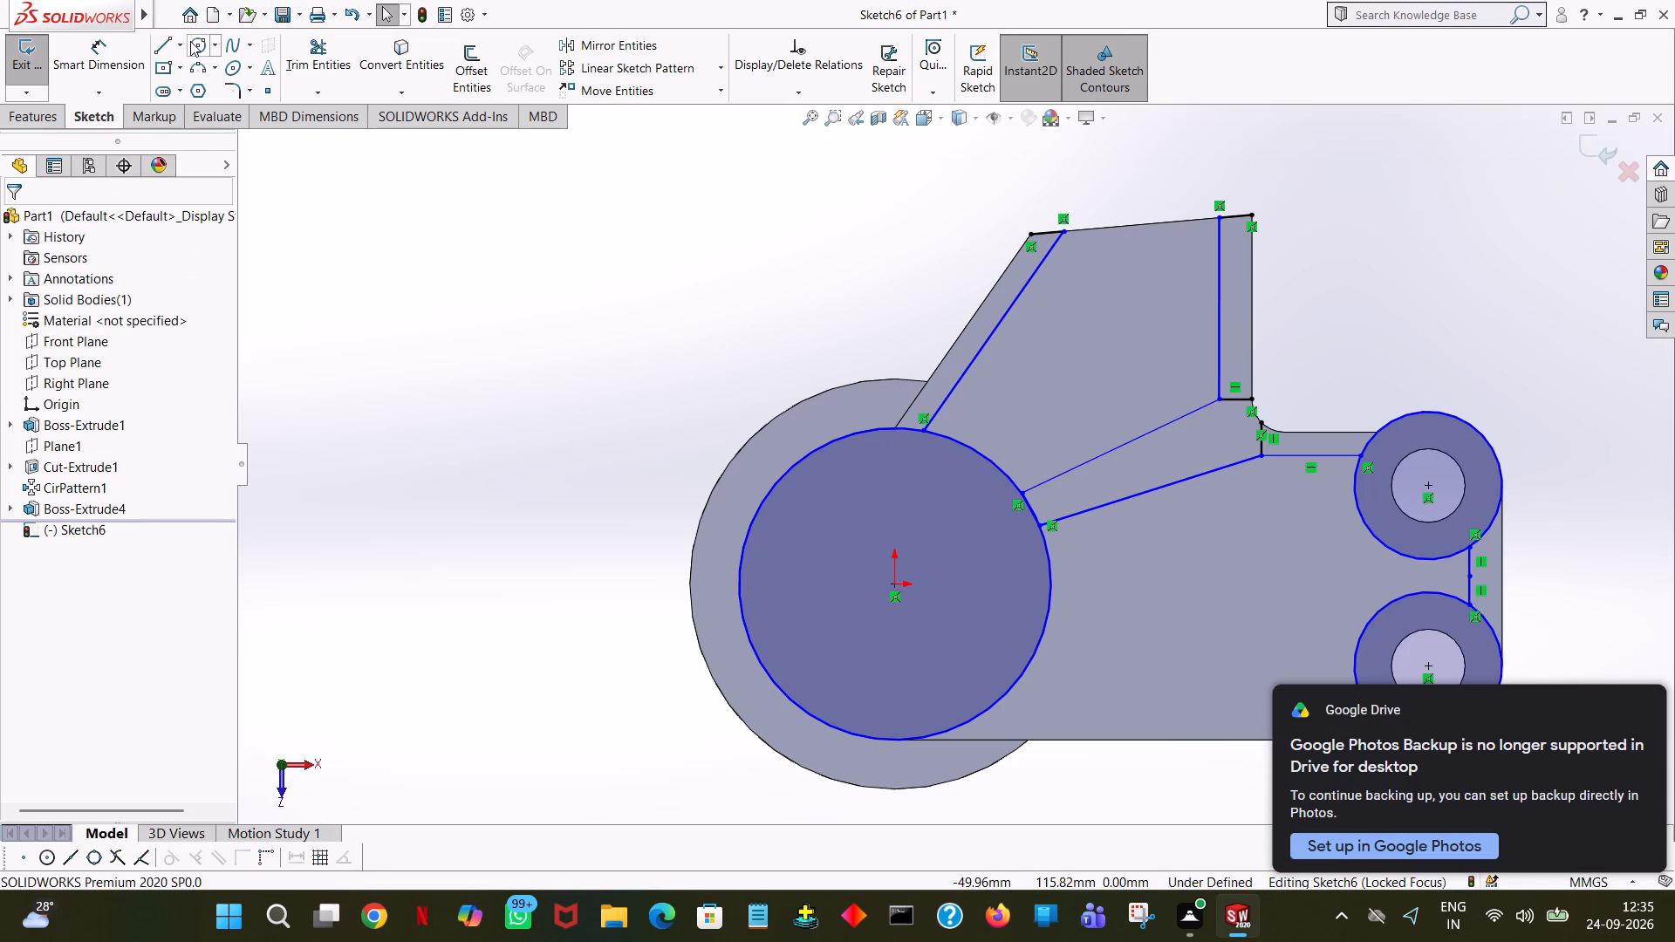
# Trim away the 8 mm vertical helper below the fillet and the short horizontal helper at the vertical wall line's lower end.
pyautogui.click(306, 59)
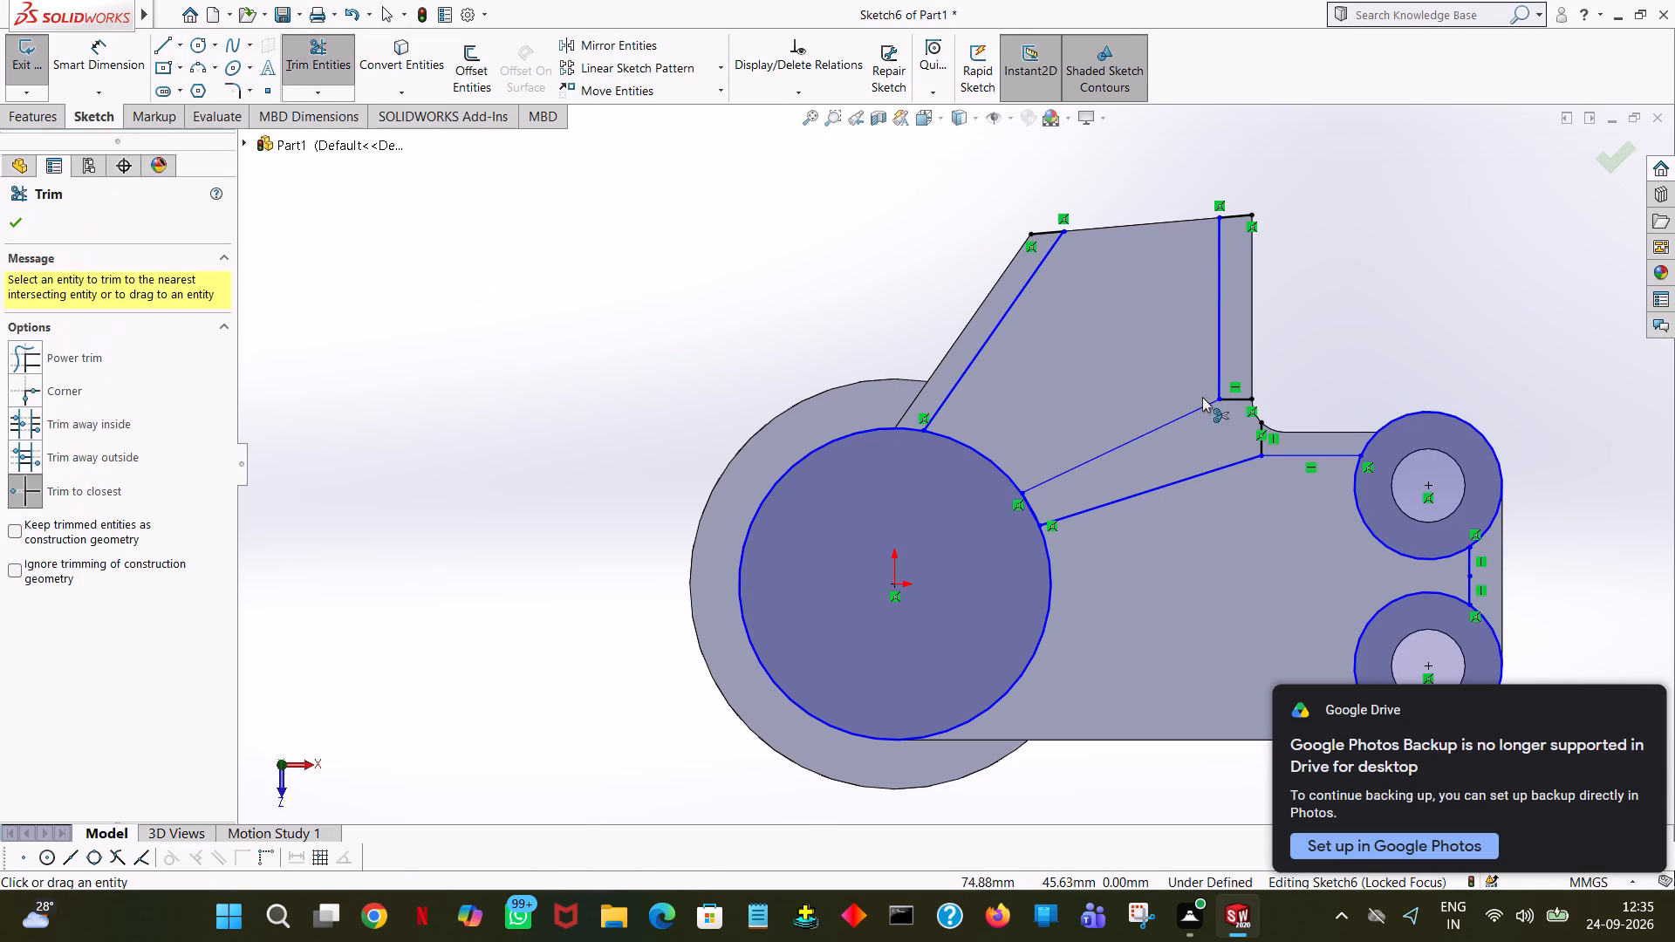
pyautogui.click(1259, 447)
pyautogui.click(1237, 400)
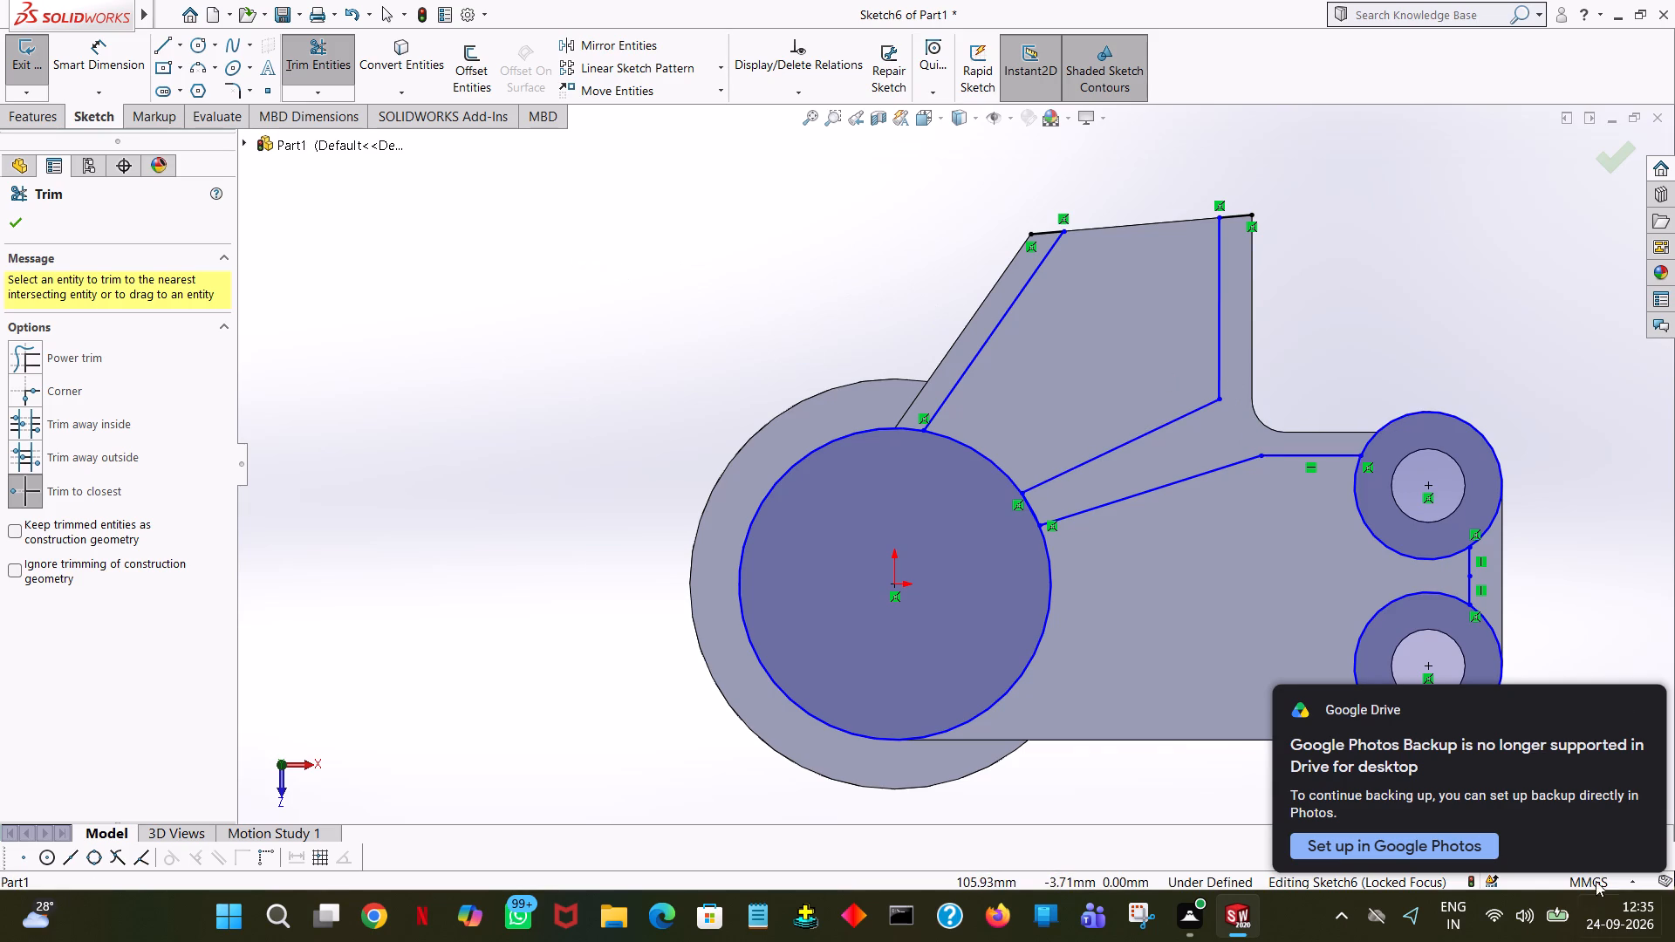
pyautogui.click(1630, 717)
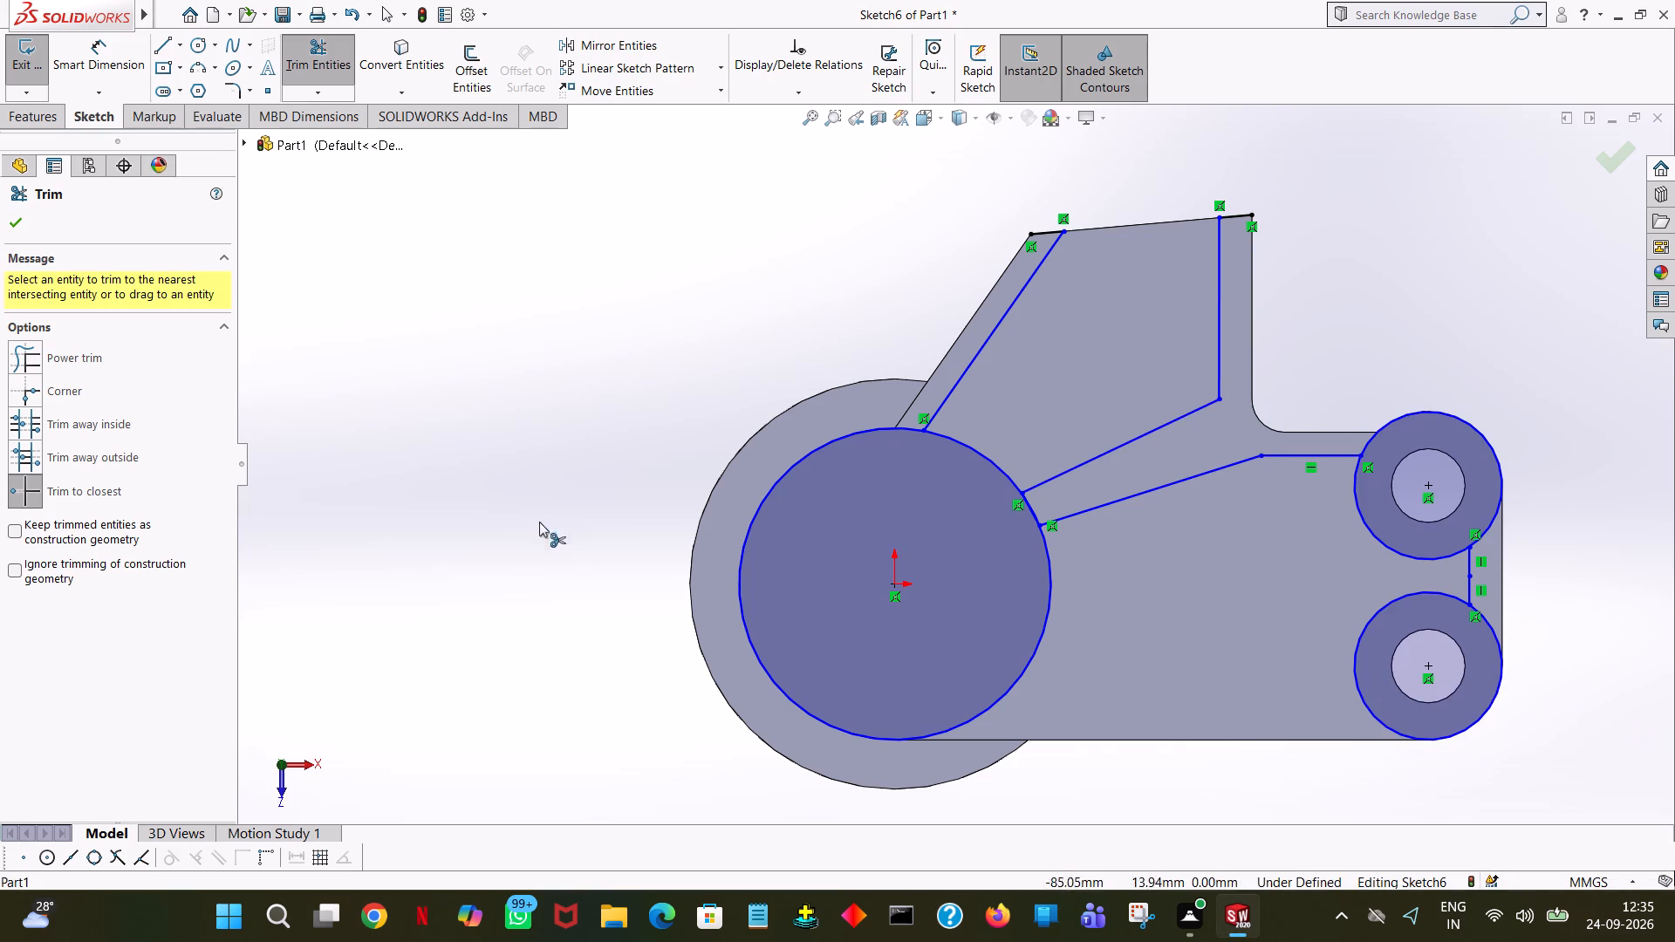
pyautogui.click(19, 218)
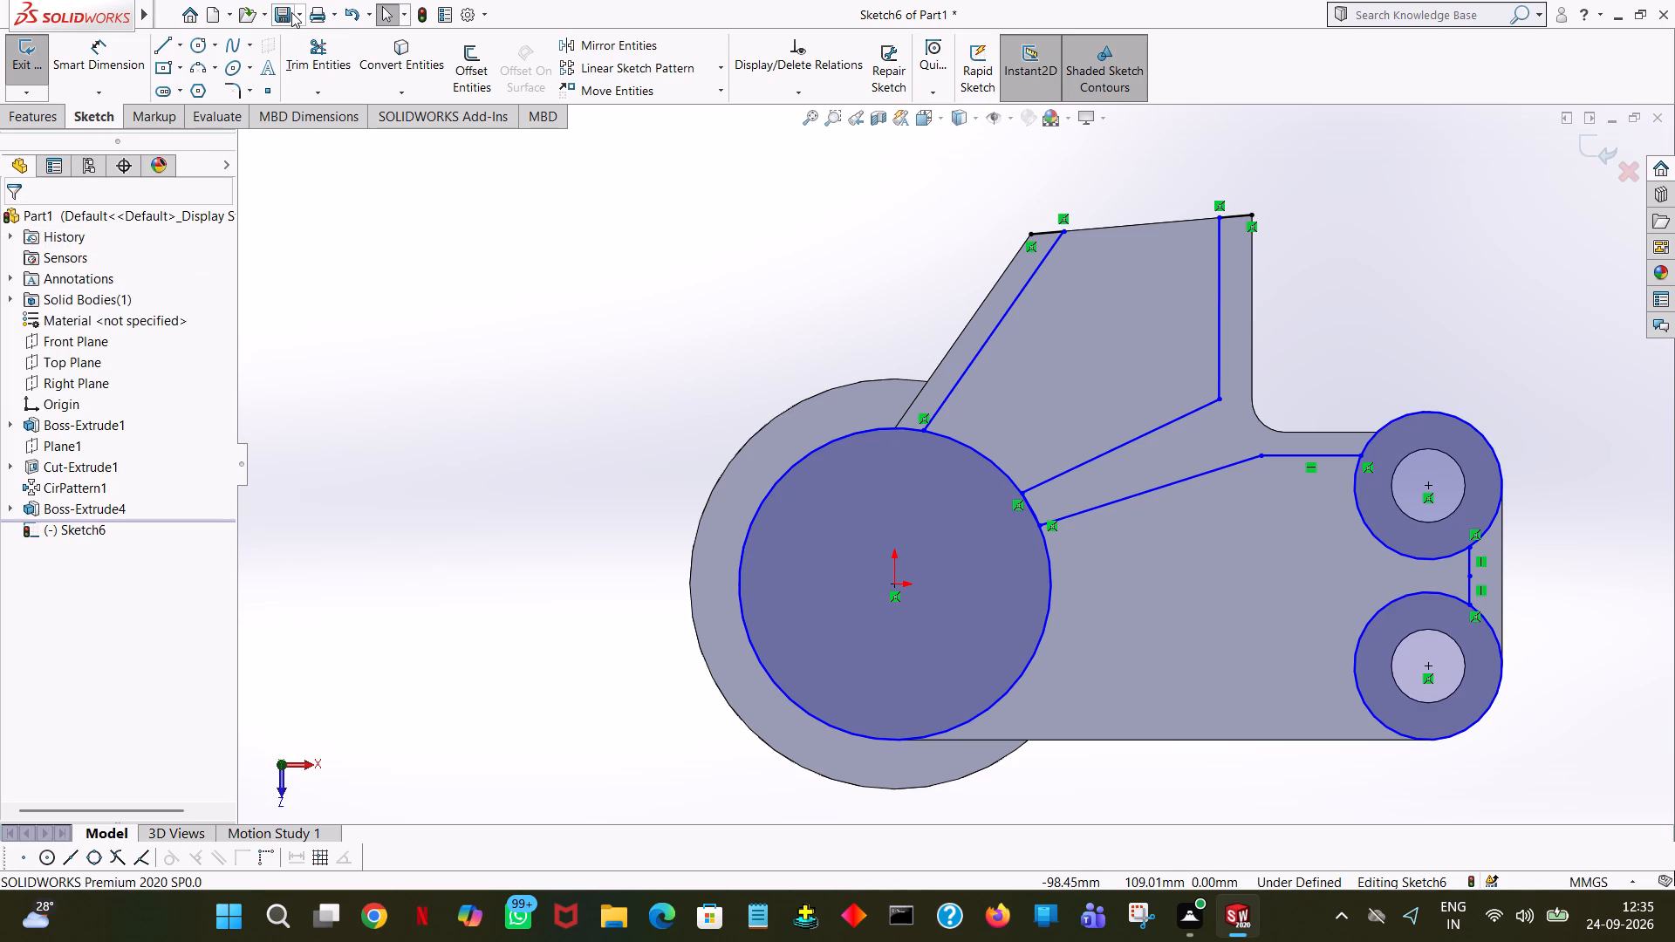
# Sketch an 8 mm vertical line up from the arm's bottom edge, continuing with a horizontal line about 50 mm long to the lower small boss circle.
pyautogui.click(159, 46)
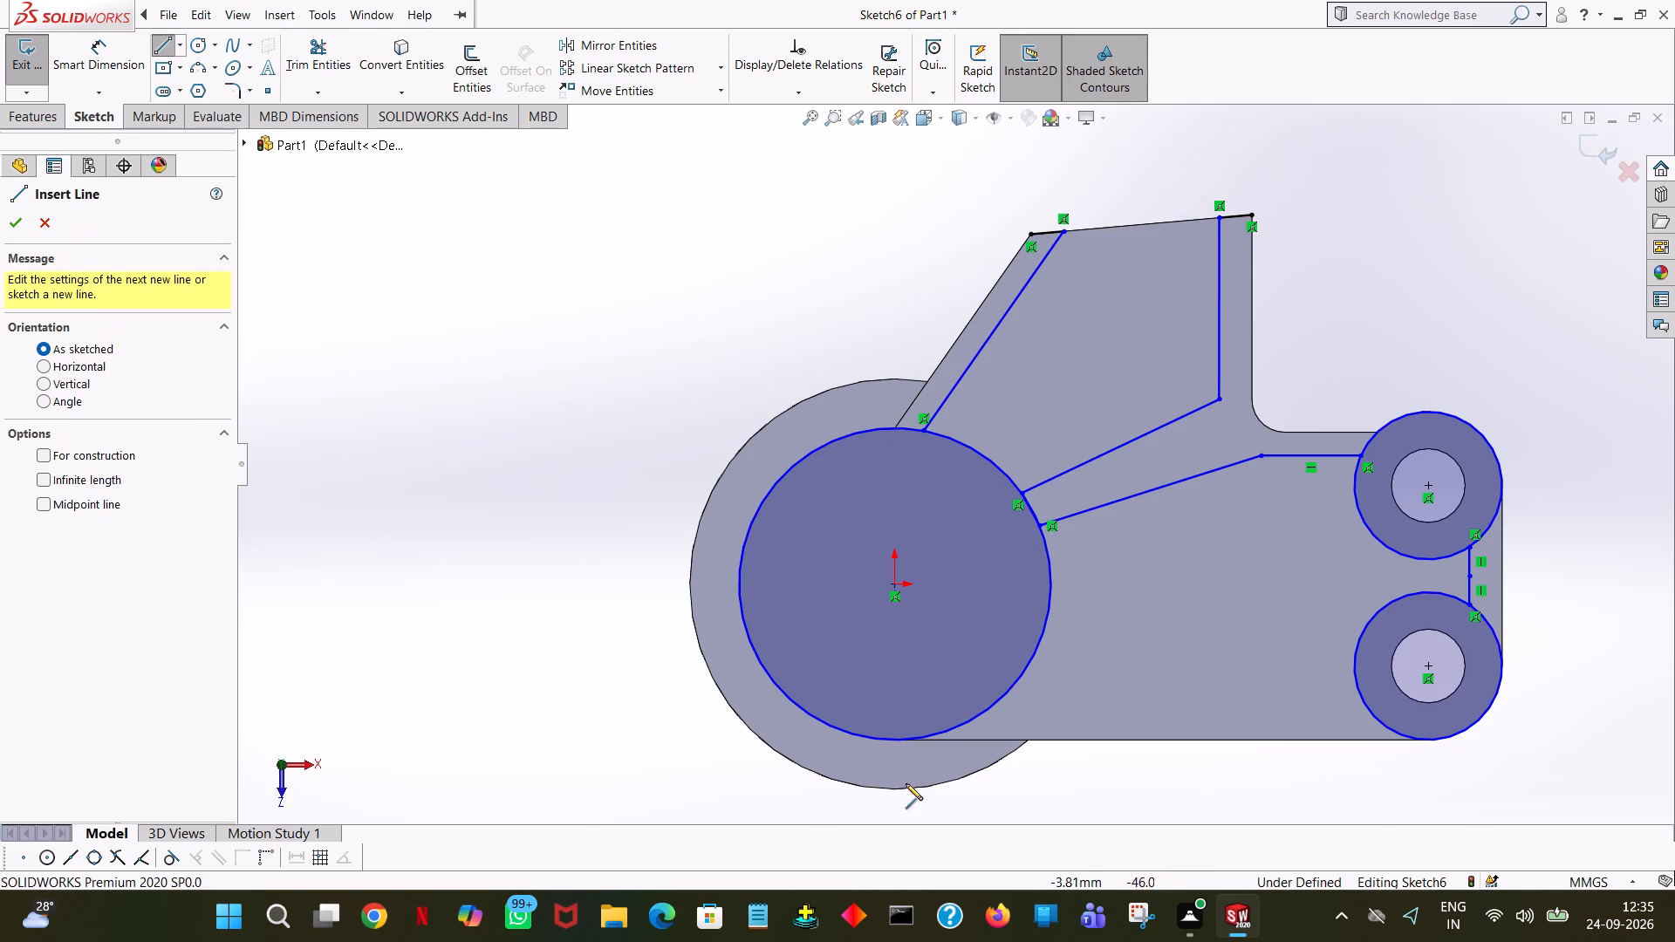
pyautogui.click(1161, 741)
pyautogui.click(1160, 702)
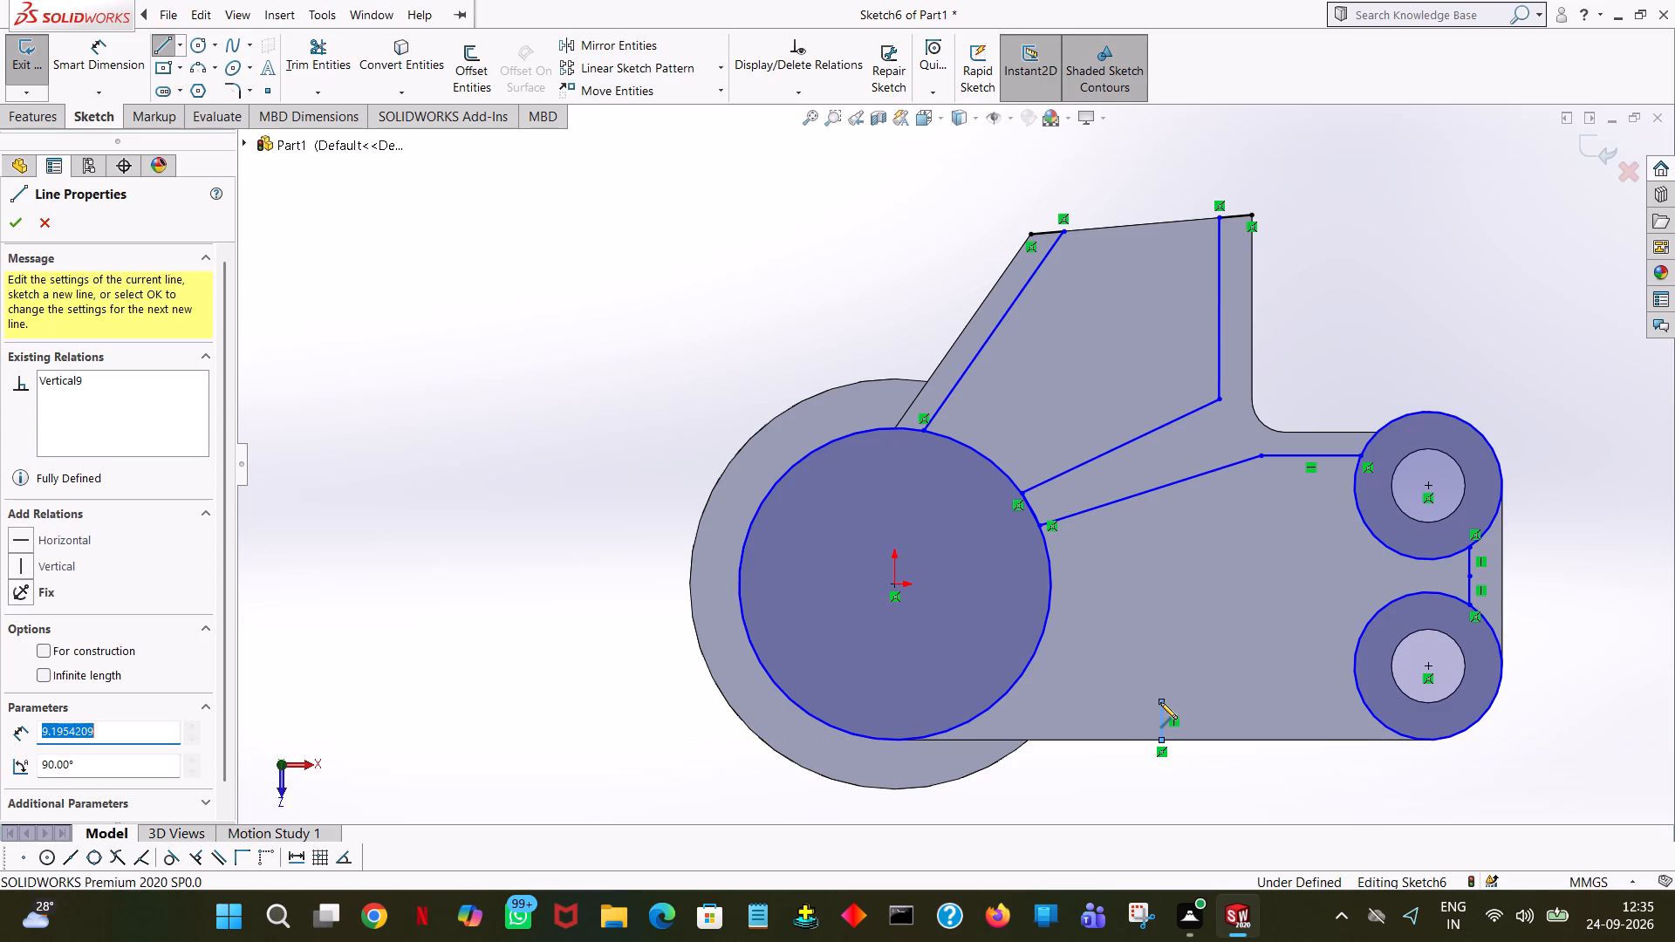
pyautogui.press('8')
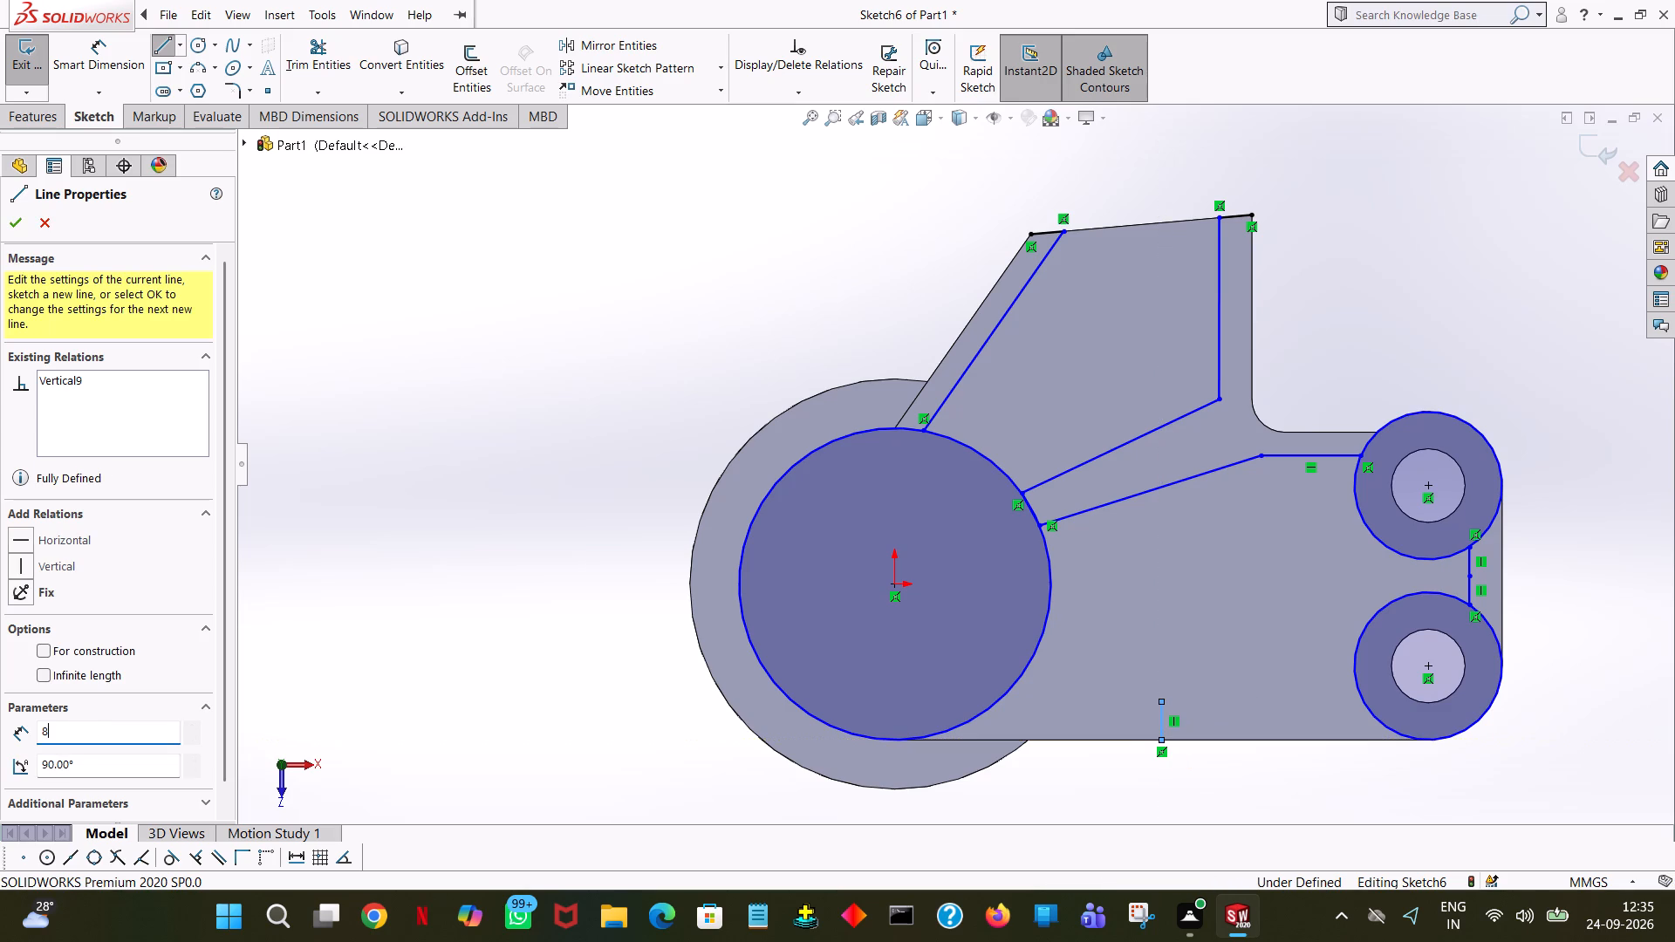
pyautogui.press('Return')
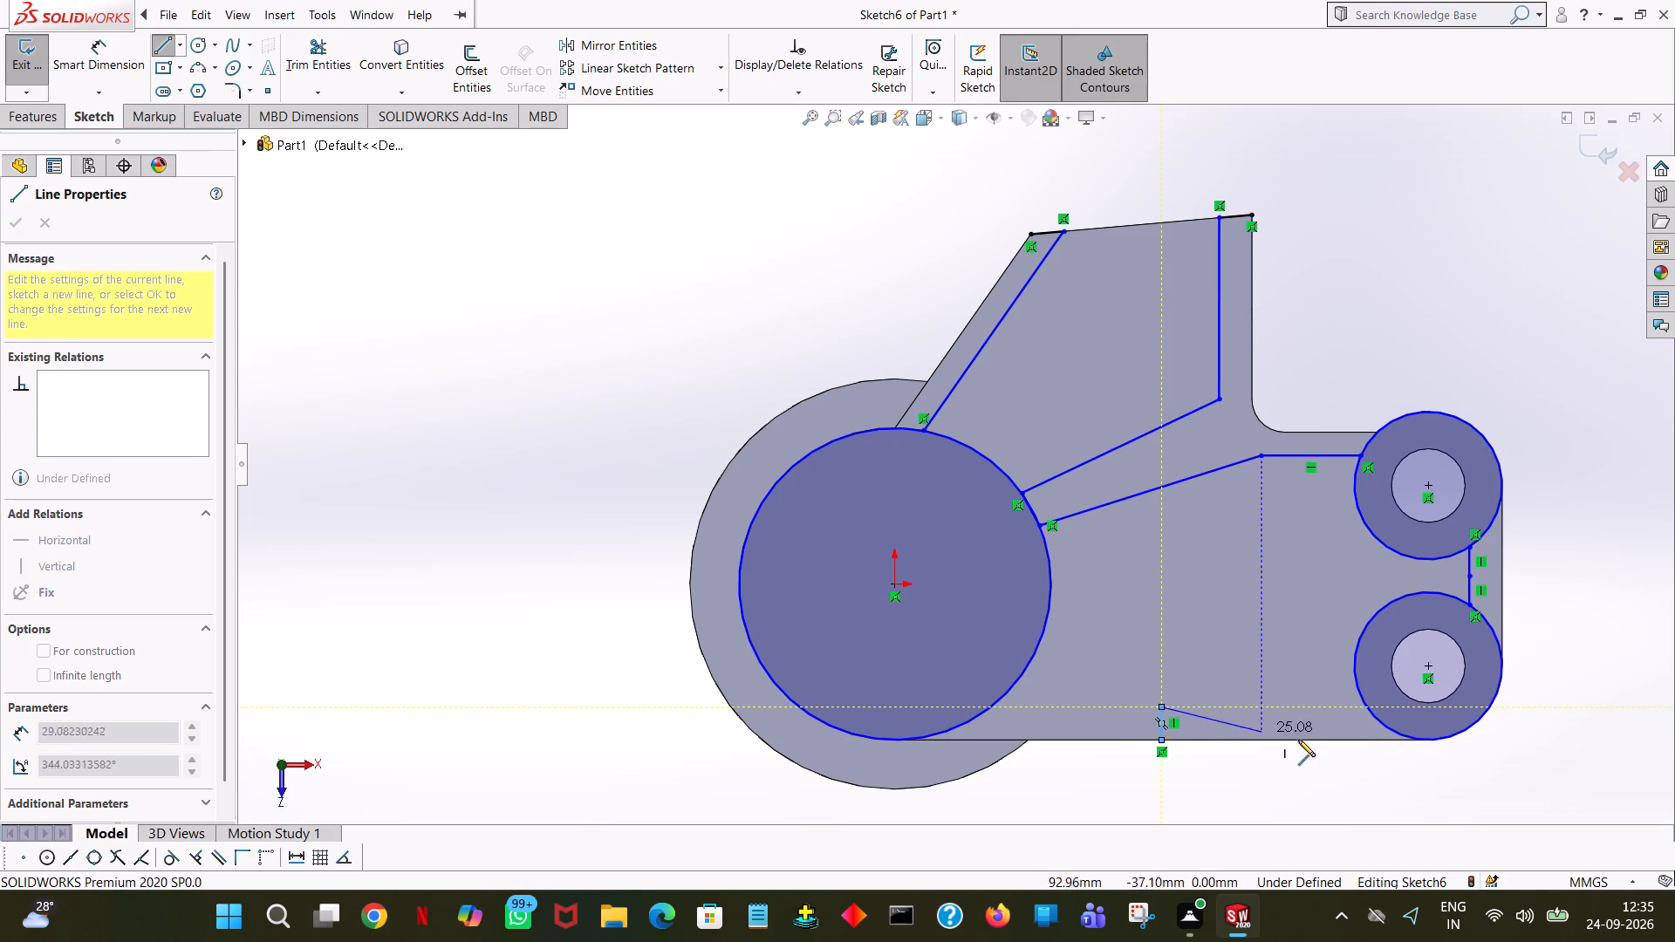
pyautogui.click(1367, 706)
pyautogui.rightClick(1367, 706)
pyautogui.click(1392, 715)
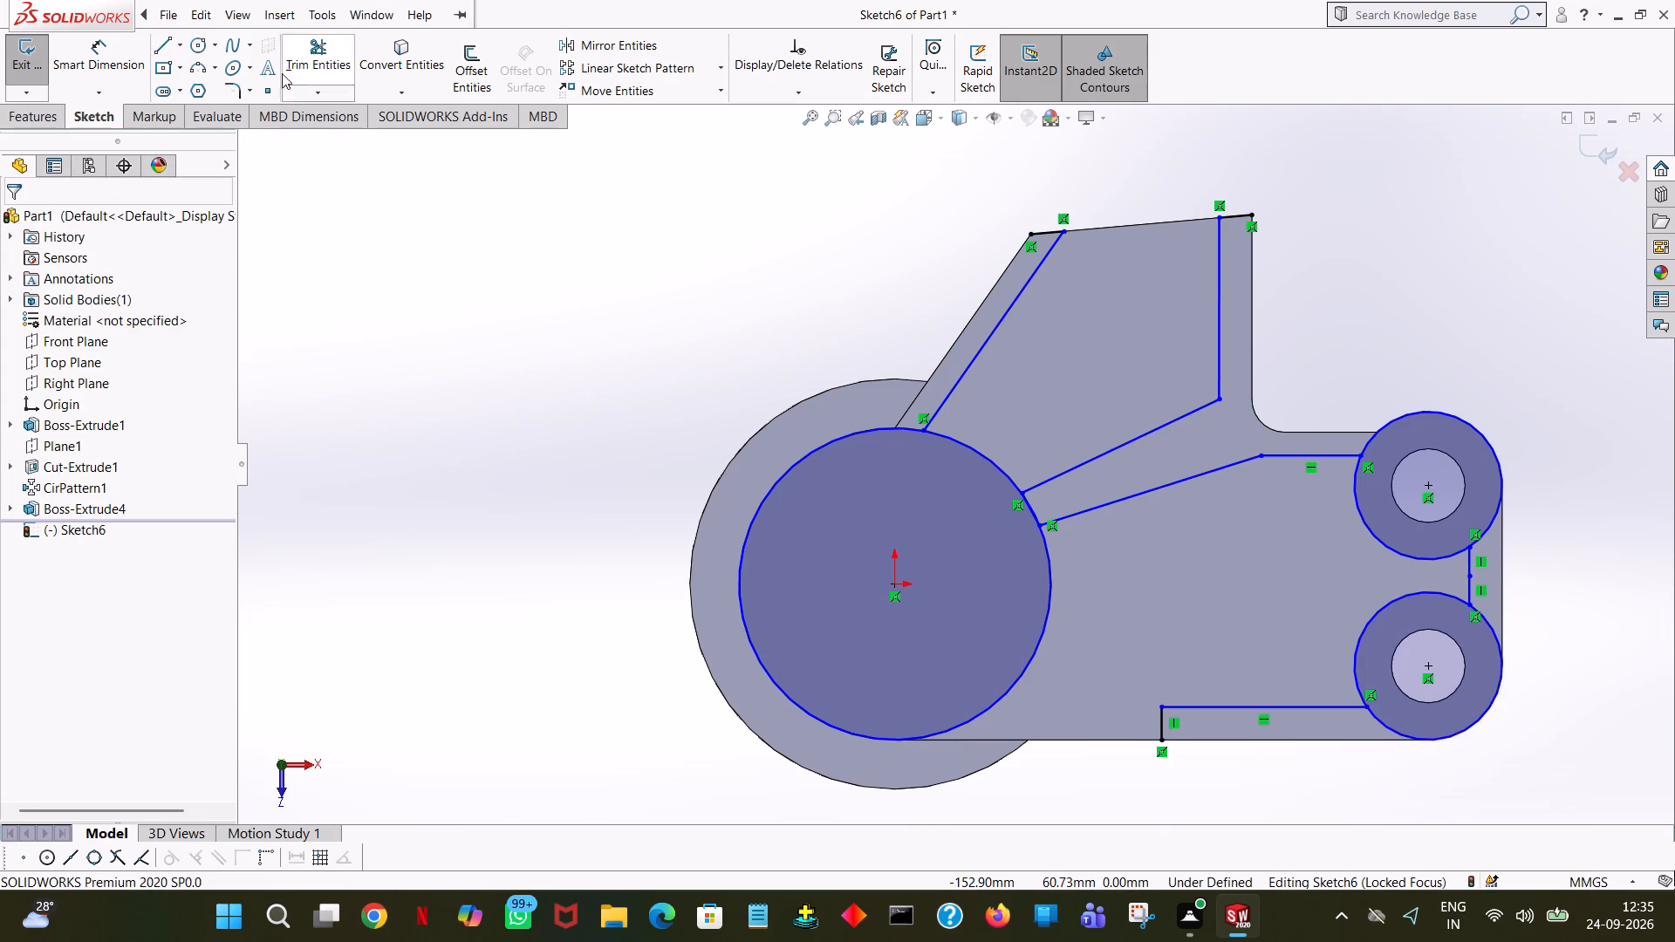
# Sketch a horizontal line about 42 mm long from the lower wall line's inner end to the large circle.
pyautogui.click(163, 50)
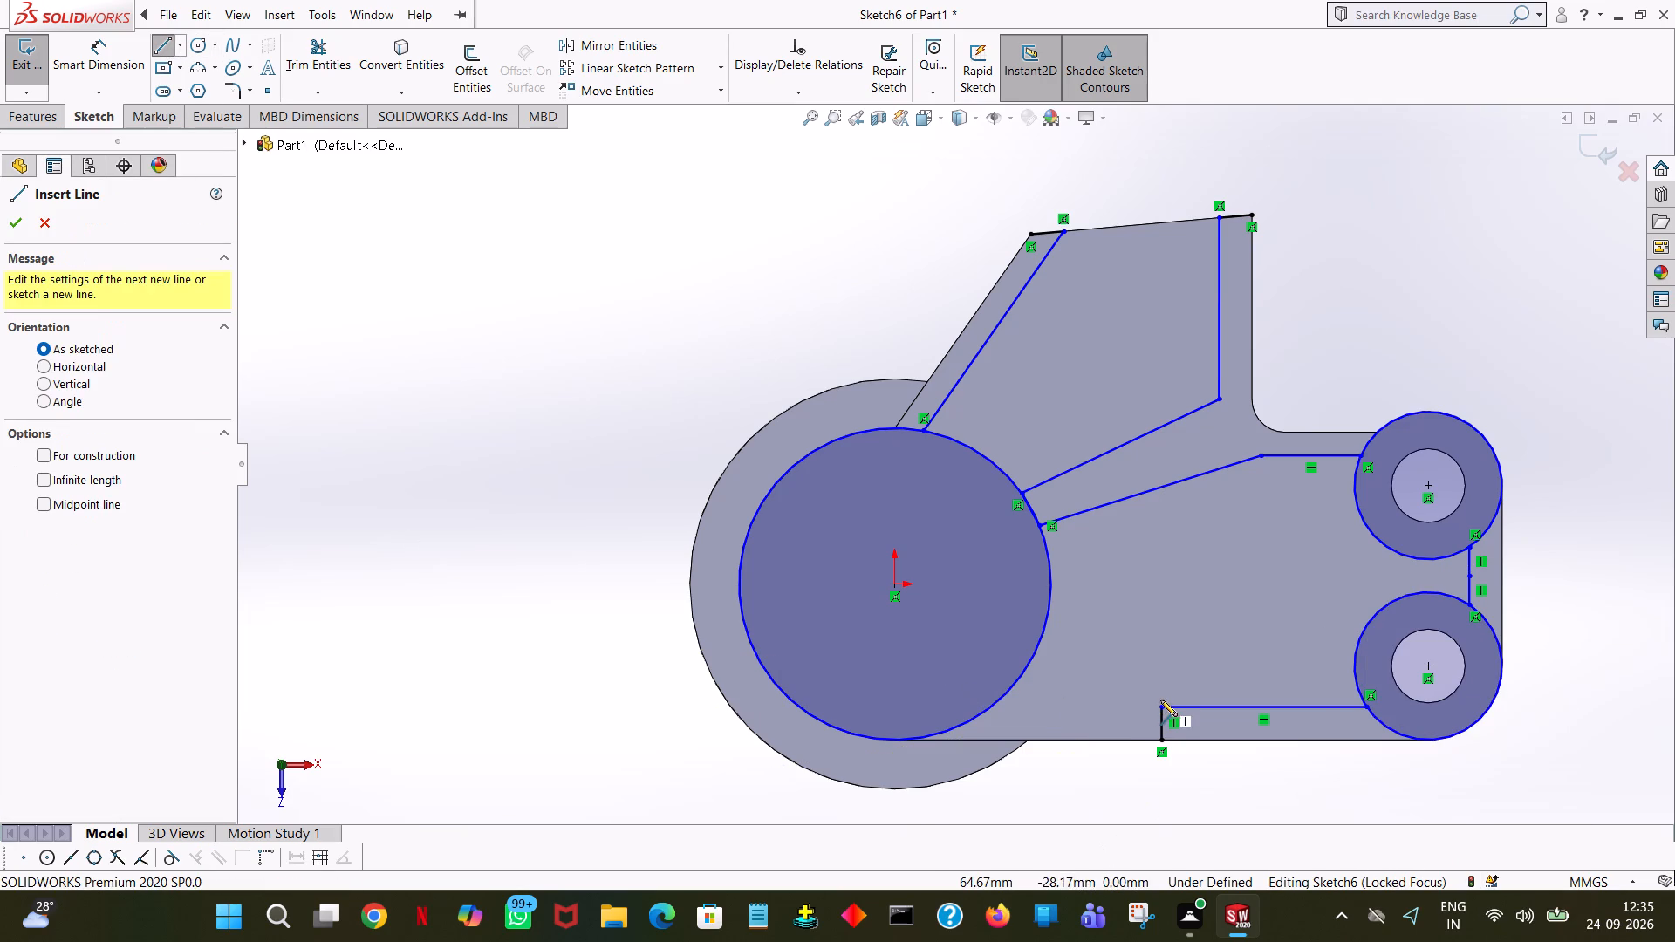
pyautogui.click(1161, 707)
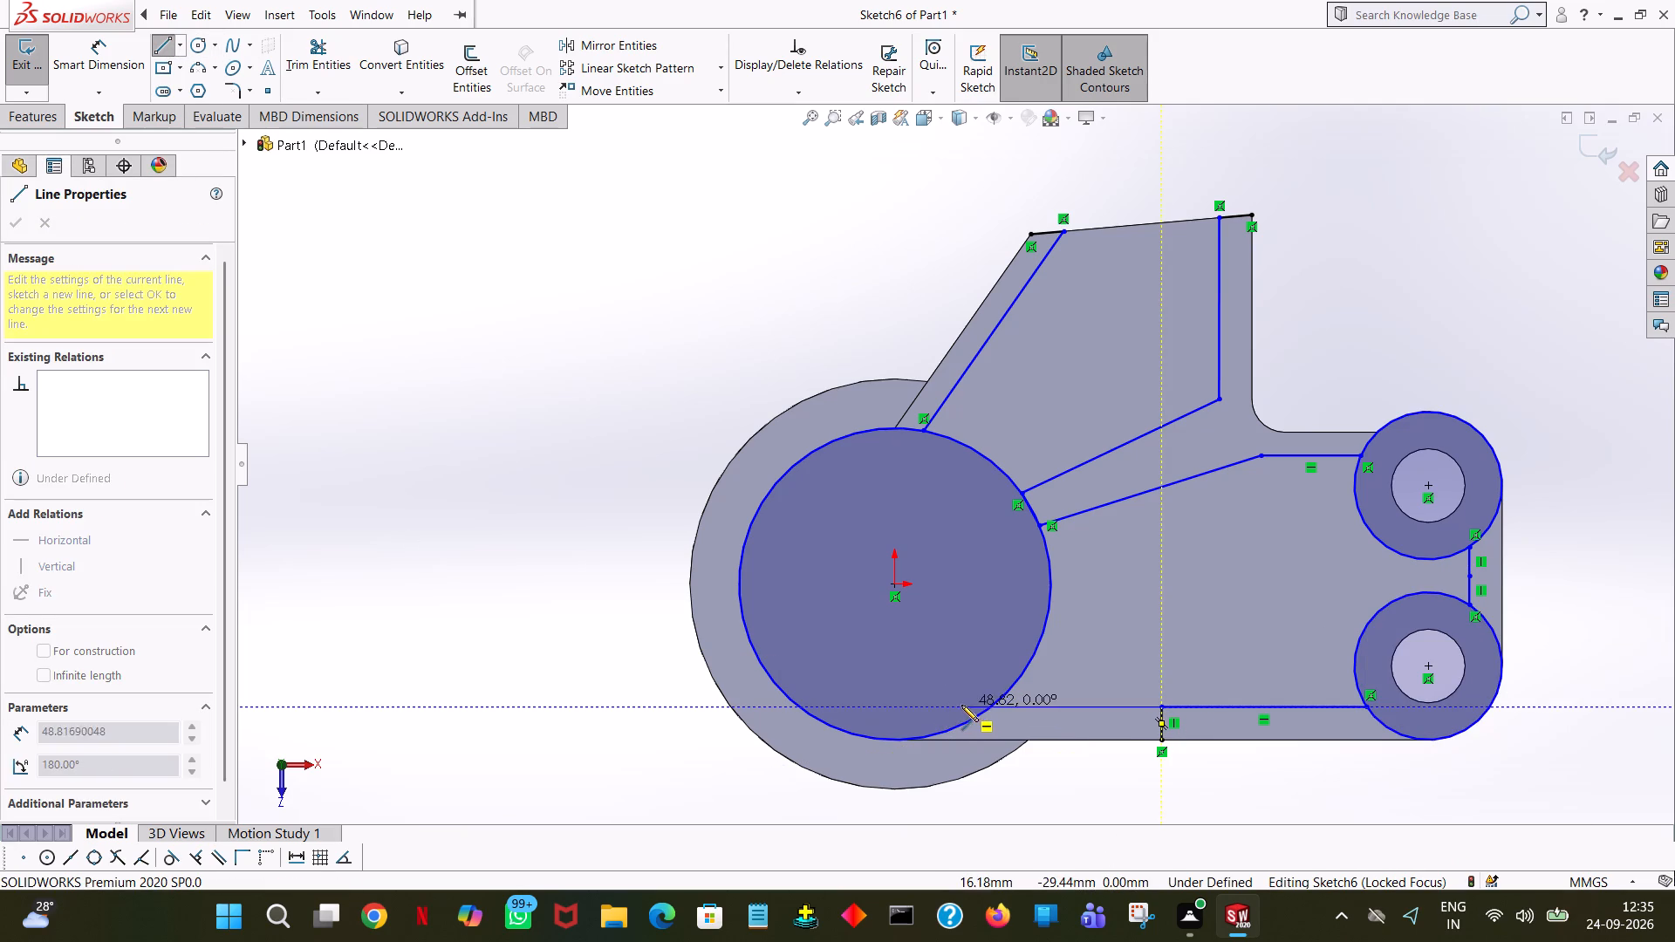
pyautogui.click(989, 706)
pyautogui.rightClick(989, 706)
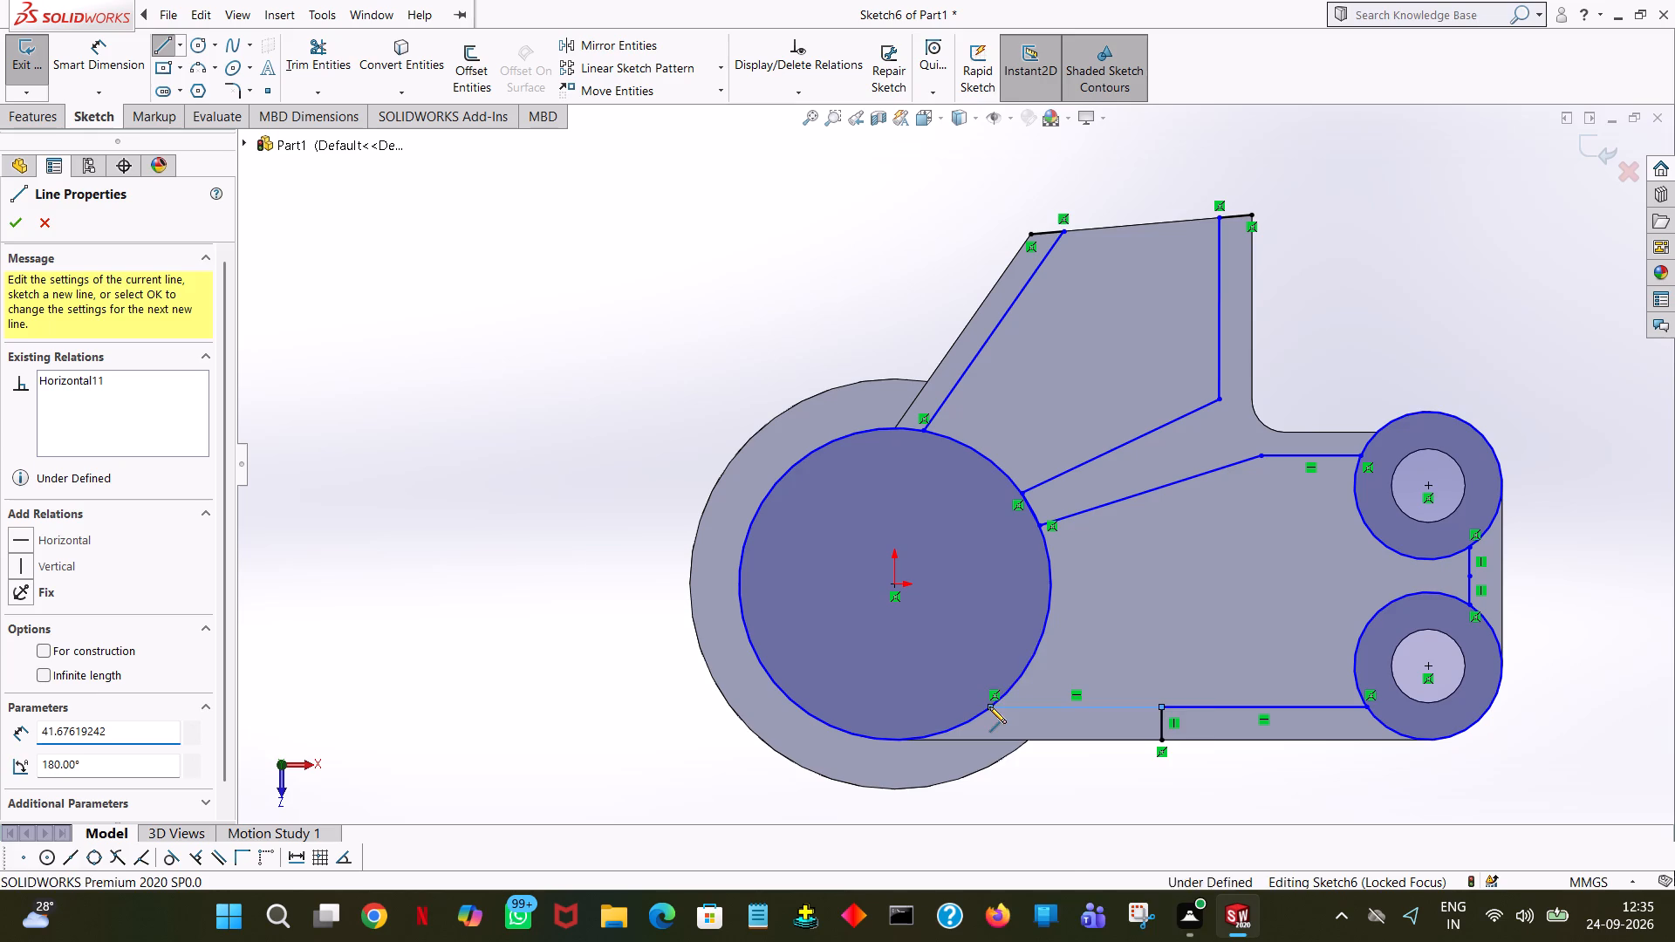
pyautogui.click(1025, 712)
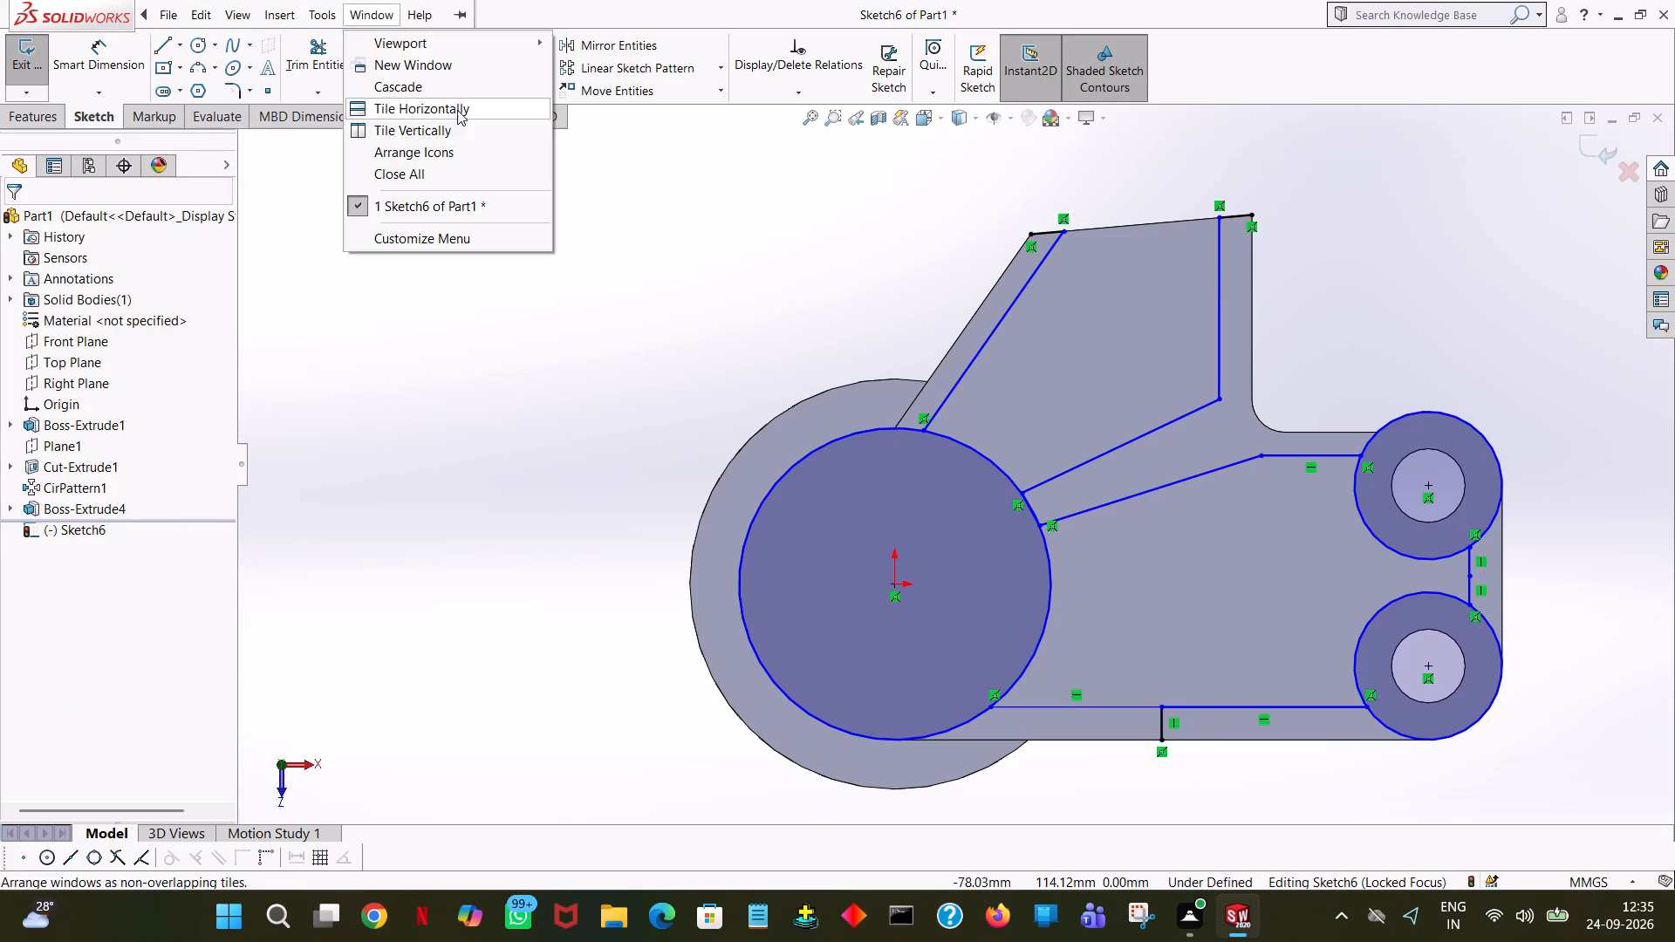
# Trim away the 8 mm vertical helper line at the arm's bottom edge.
pyautogui.click(307, 49)
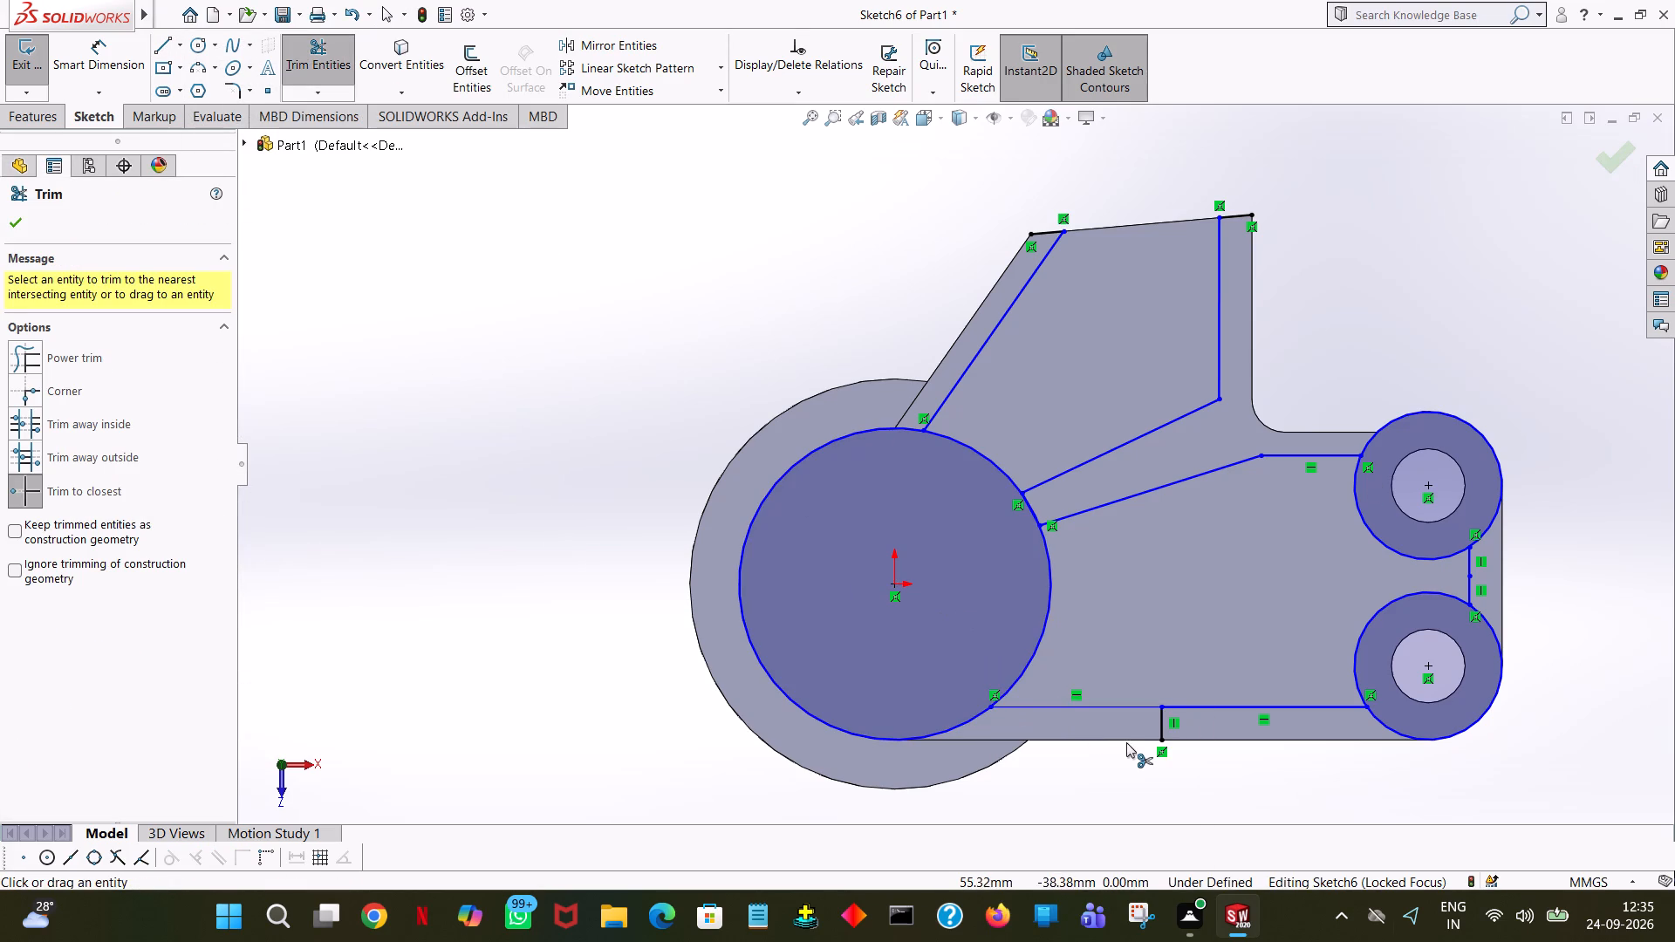
pyautogui.click(1159, 727)
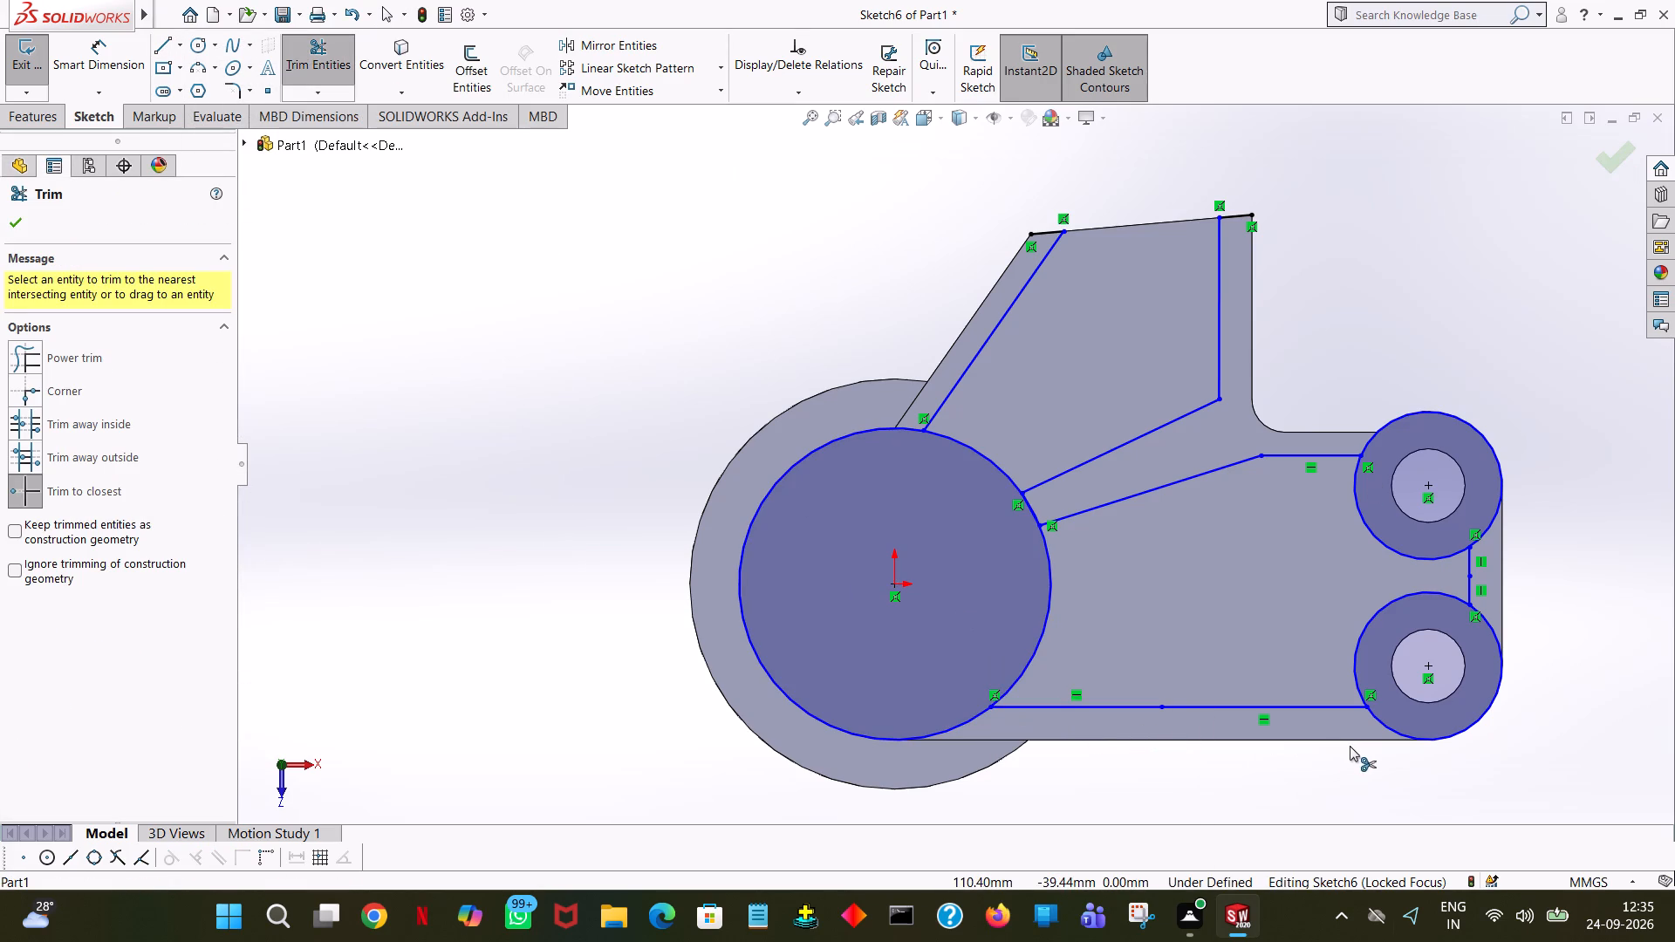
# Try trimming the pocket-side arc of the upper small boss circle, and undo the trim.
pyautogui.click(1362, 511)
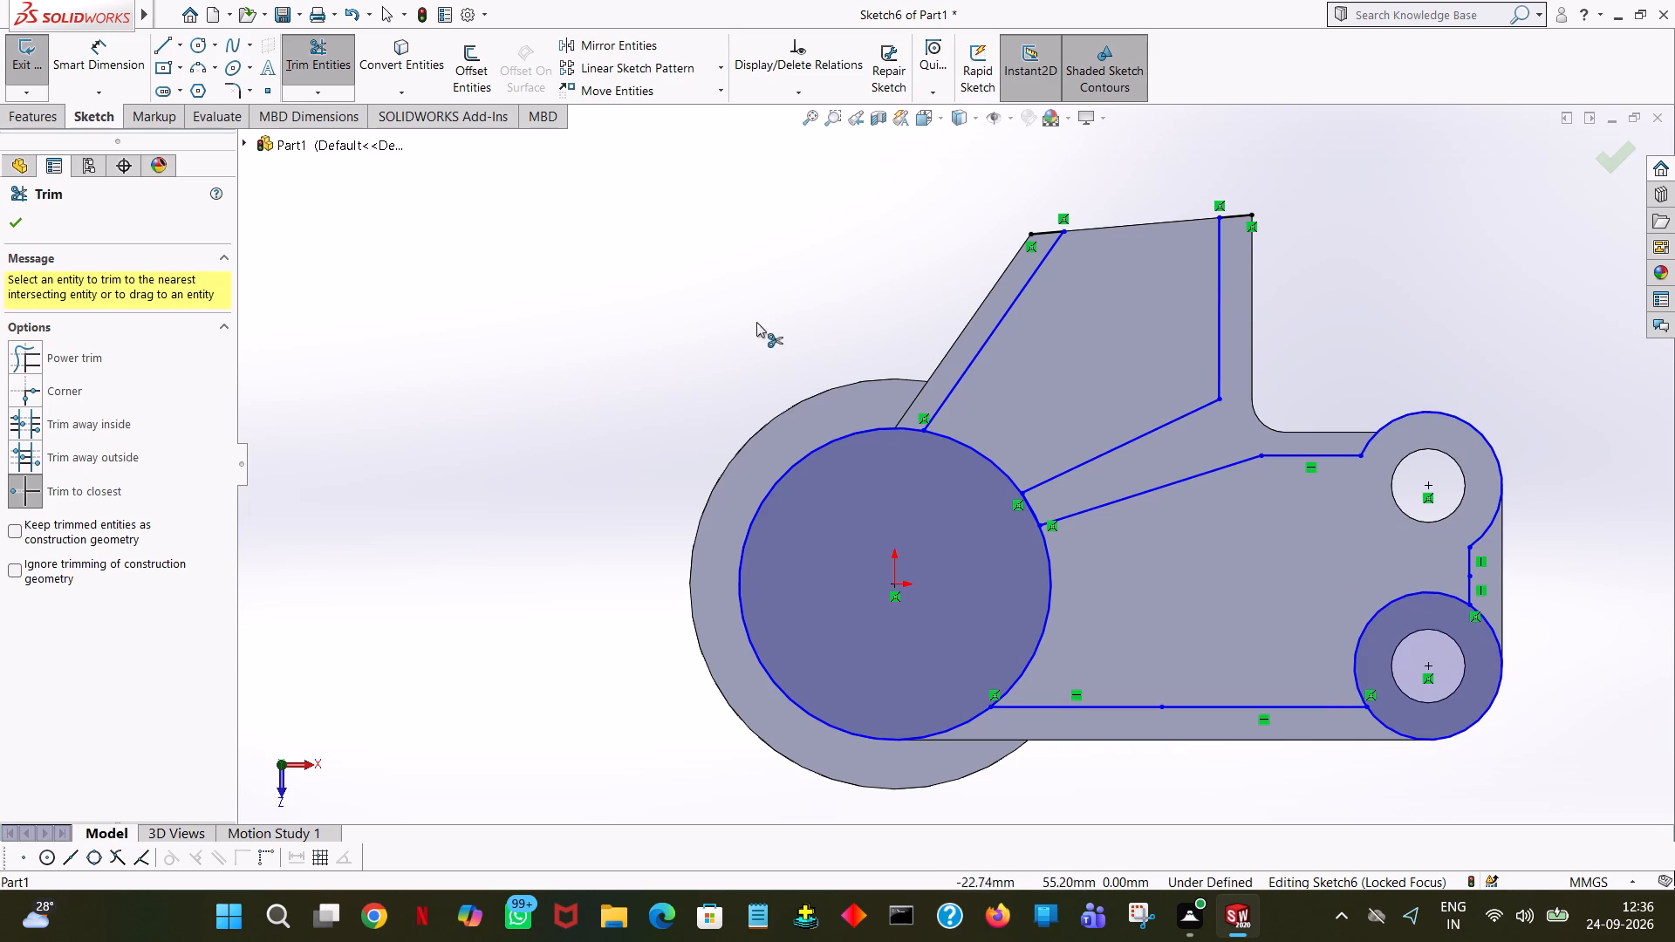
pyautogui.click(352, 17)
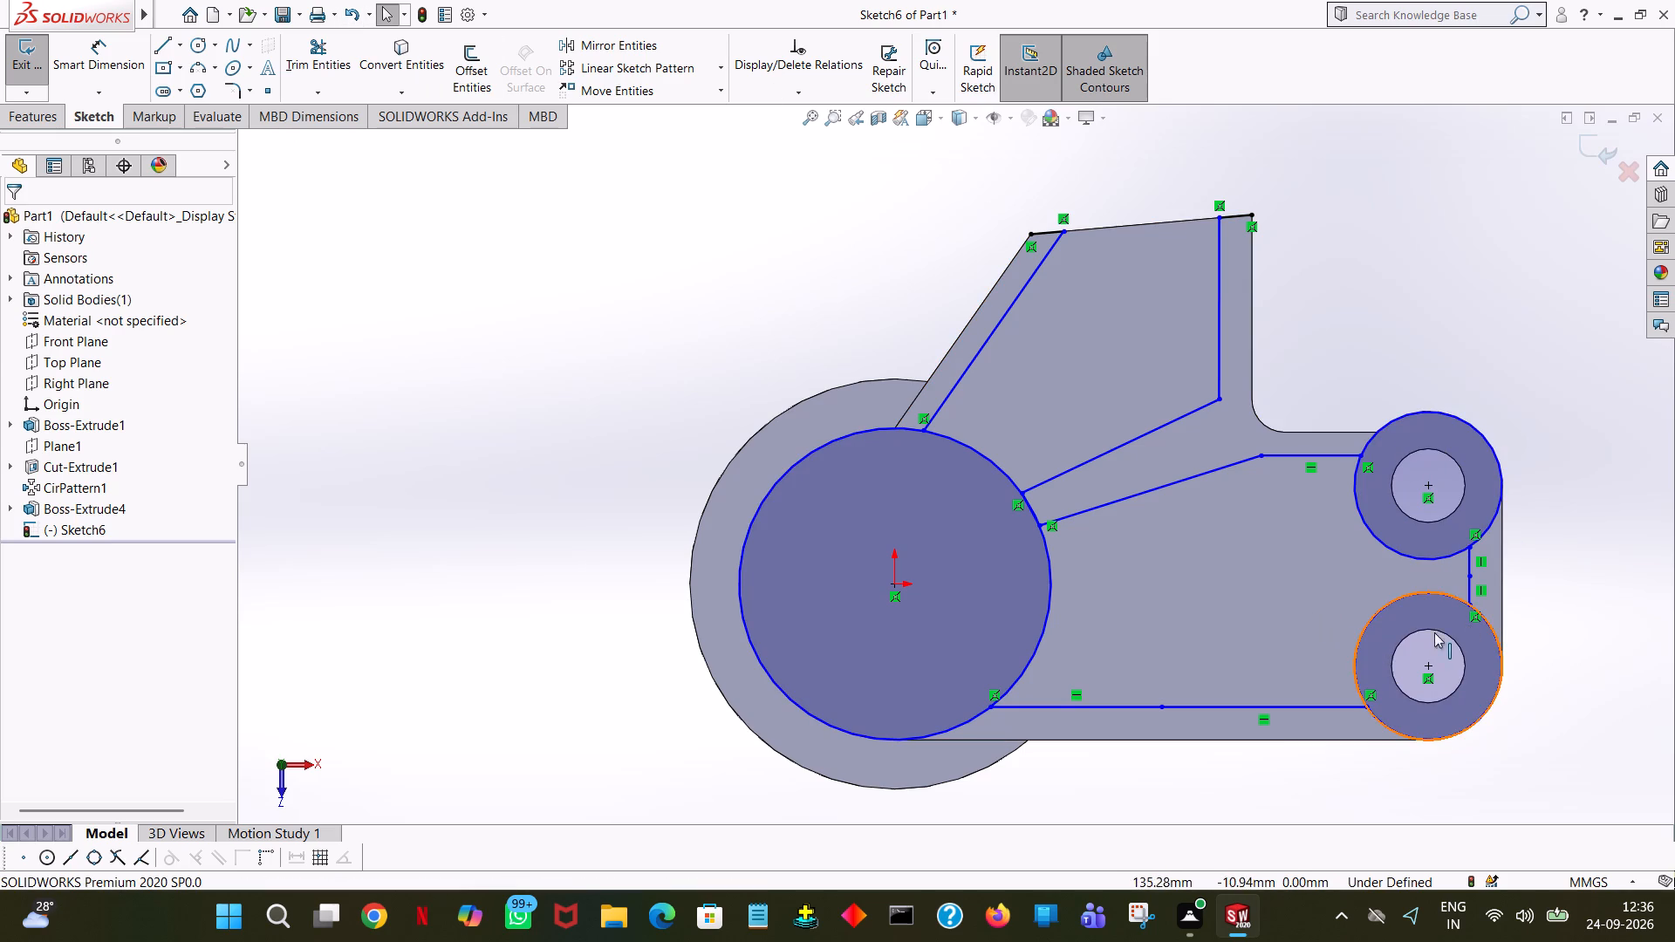
# Trim away the outer arcs of both small boss circles, keeping only the arcs that bound the lower pocket.
pyautogui.keyDown('ctrl'); pyautogui.scroll(-6, 1546, 634); pyautogui.keyUp('ctrl')
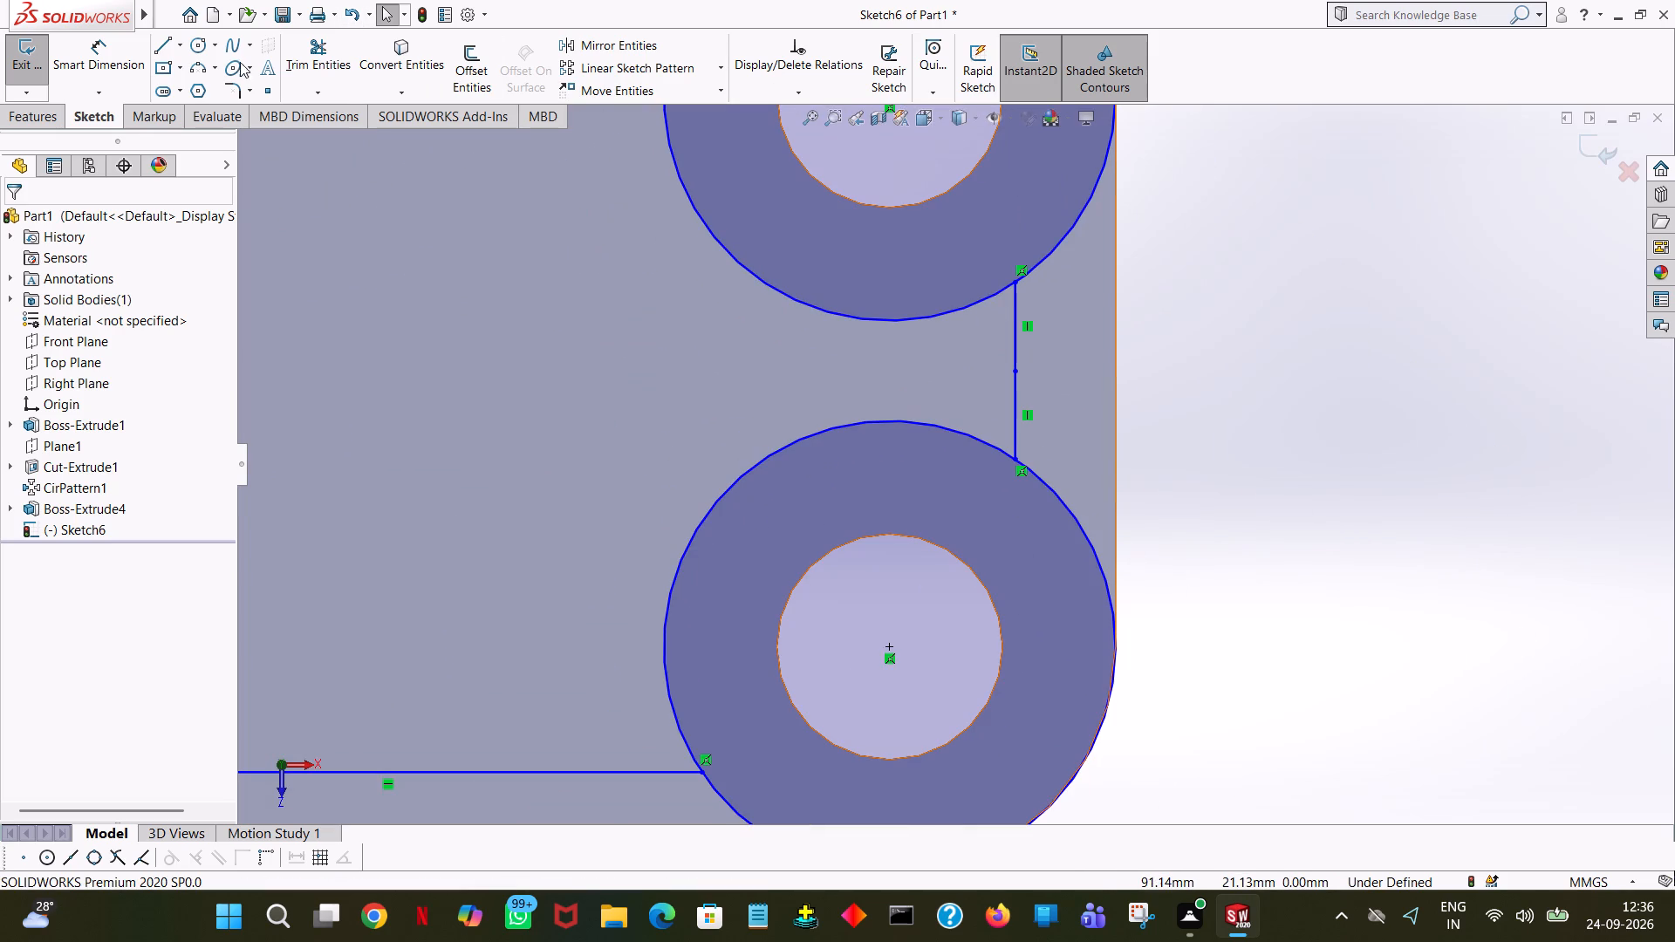
pyautogui.click(289, 46)
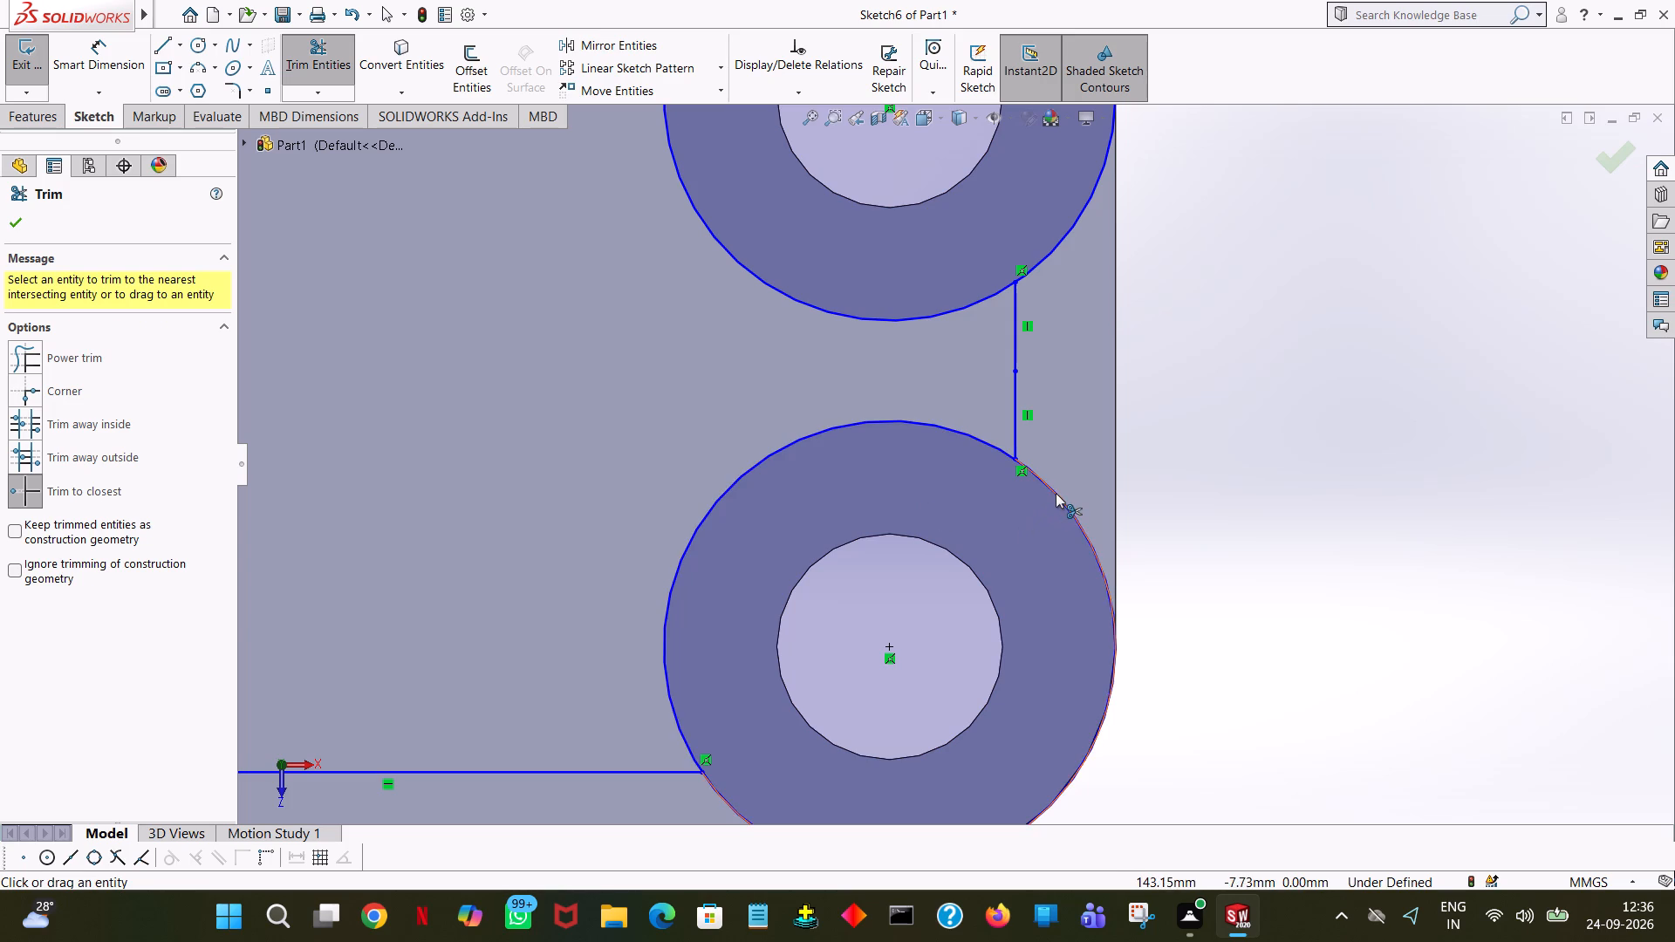
pyautogui.click(1056, 493)
pyautogui.click(1059, 244)
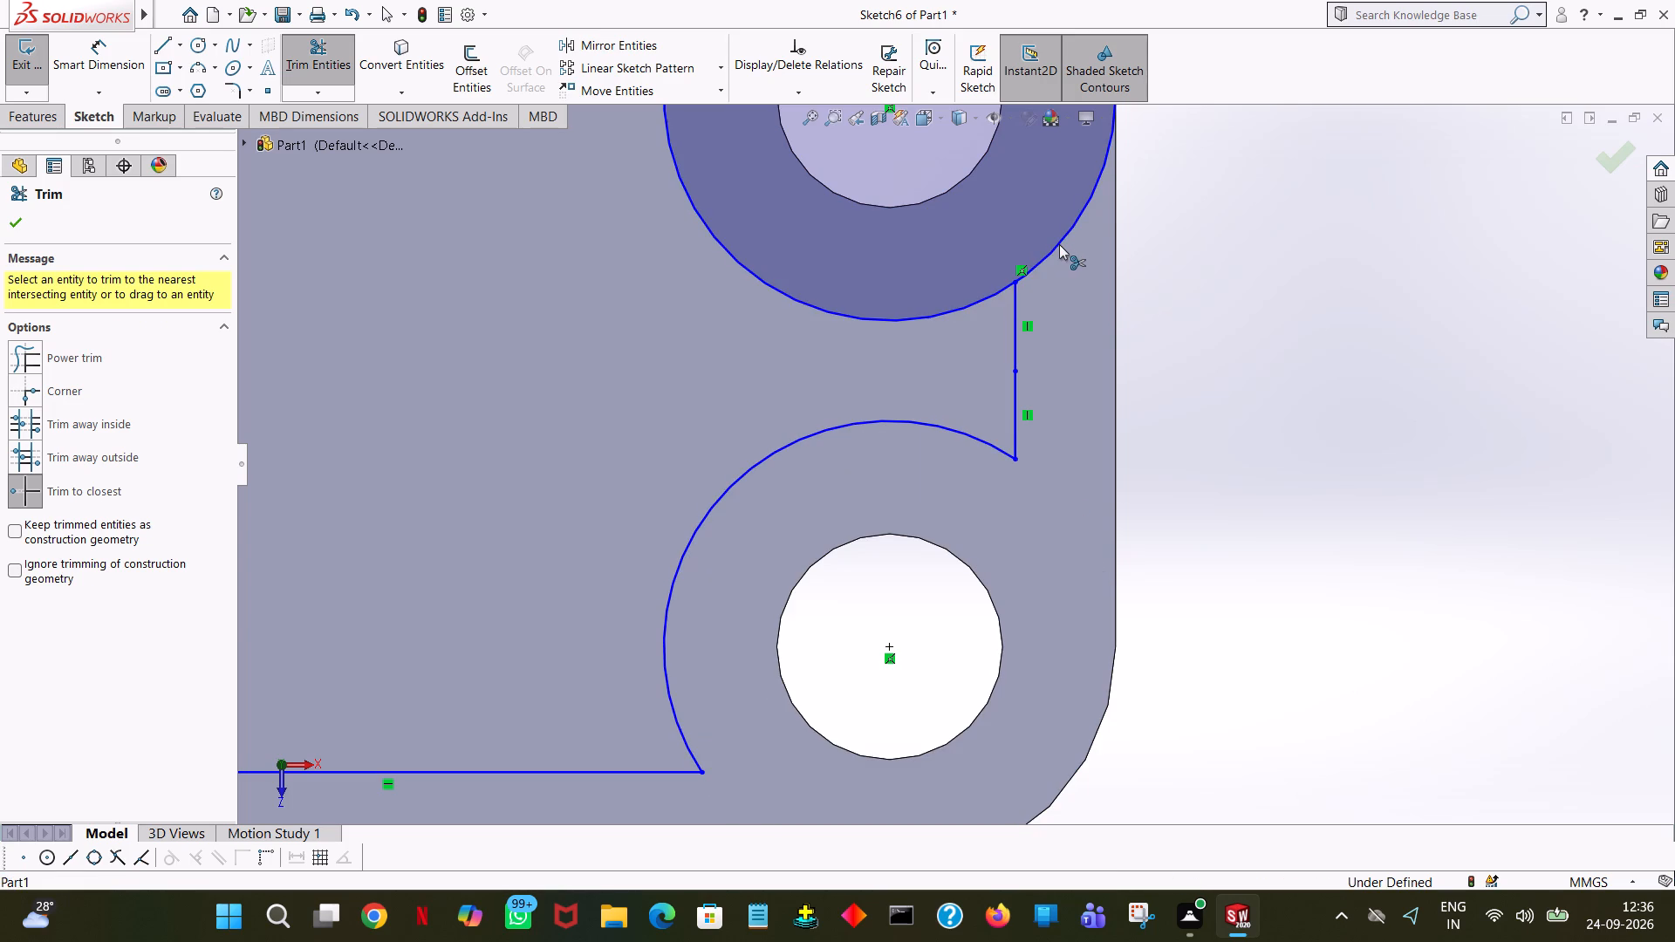
pyautogui.keyDown('ctrl'); pyautogui.scroll(-5, 1059, 244); pyautogui.keyUp('ctrl')
pyautogui.keyDown('ctrl'); pyautogui.scroll(12, 1059, 244); pyautogui.keyUp('ctrl')
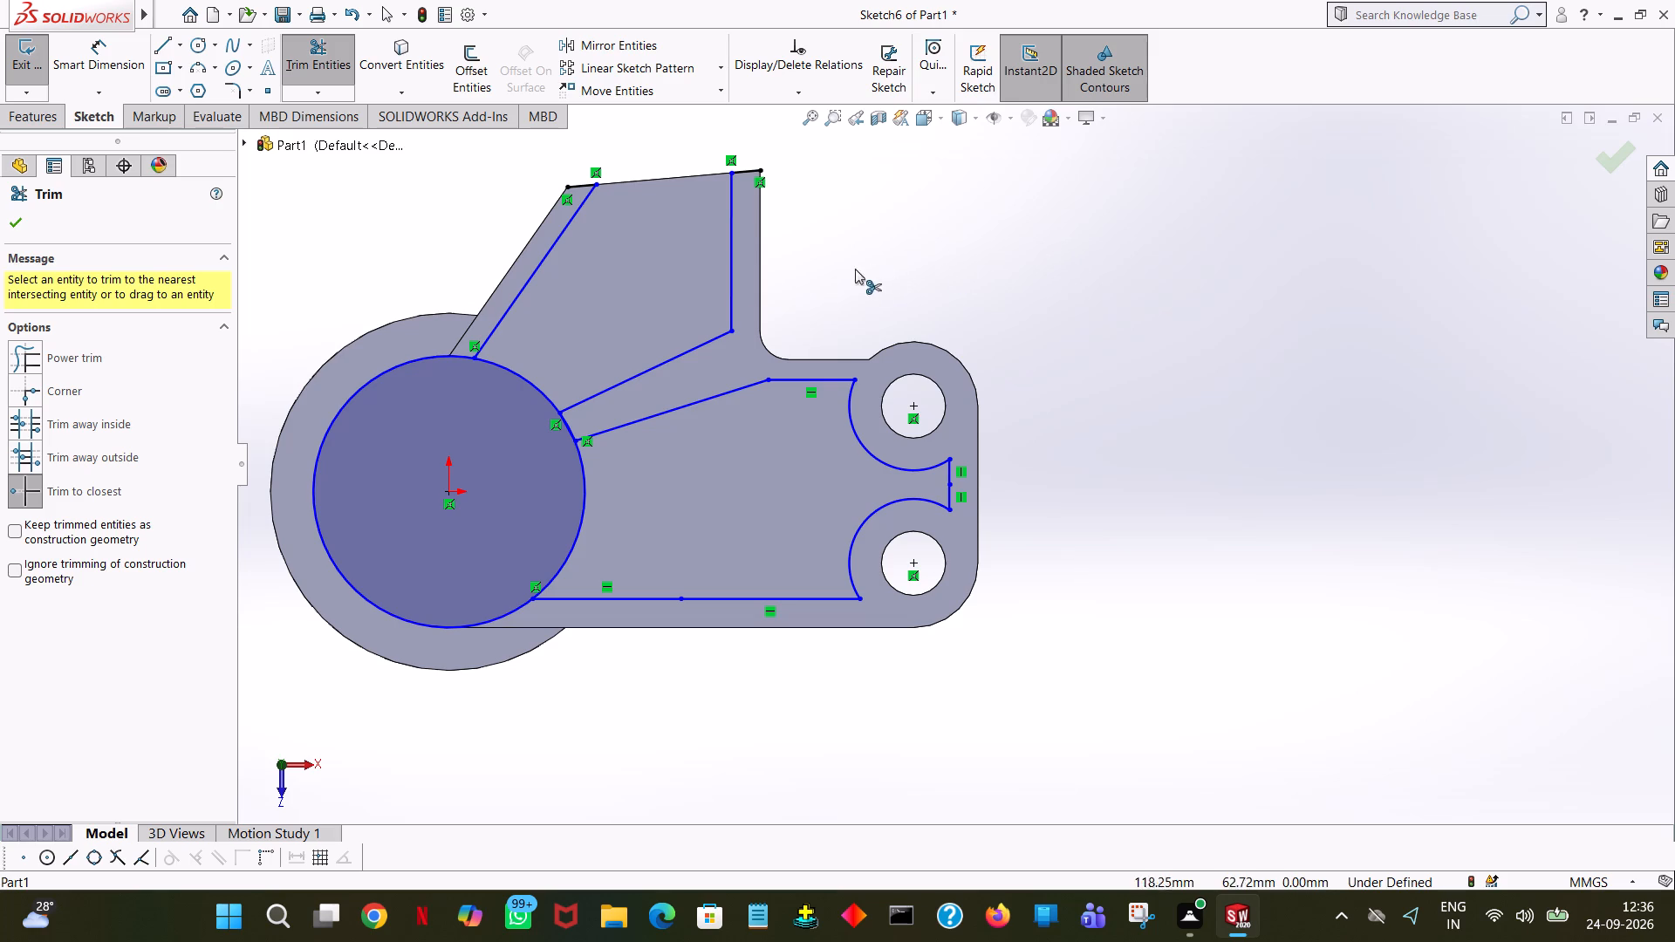
pyautogui.click(15, 223)
# Start an Extruded Cut from the pocket outline sketch.
pyautogui.click(54, 123)
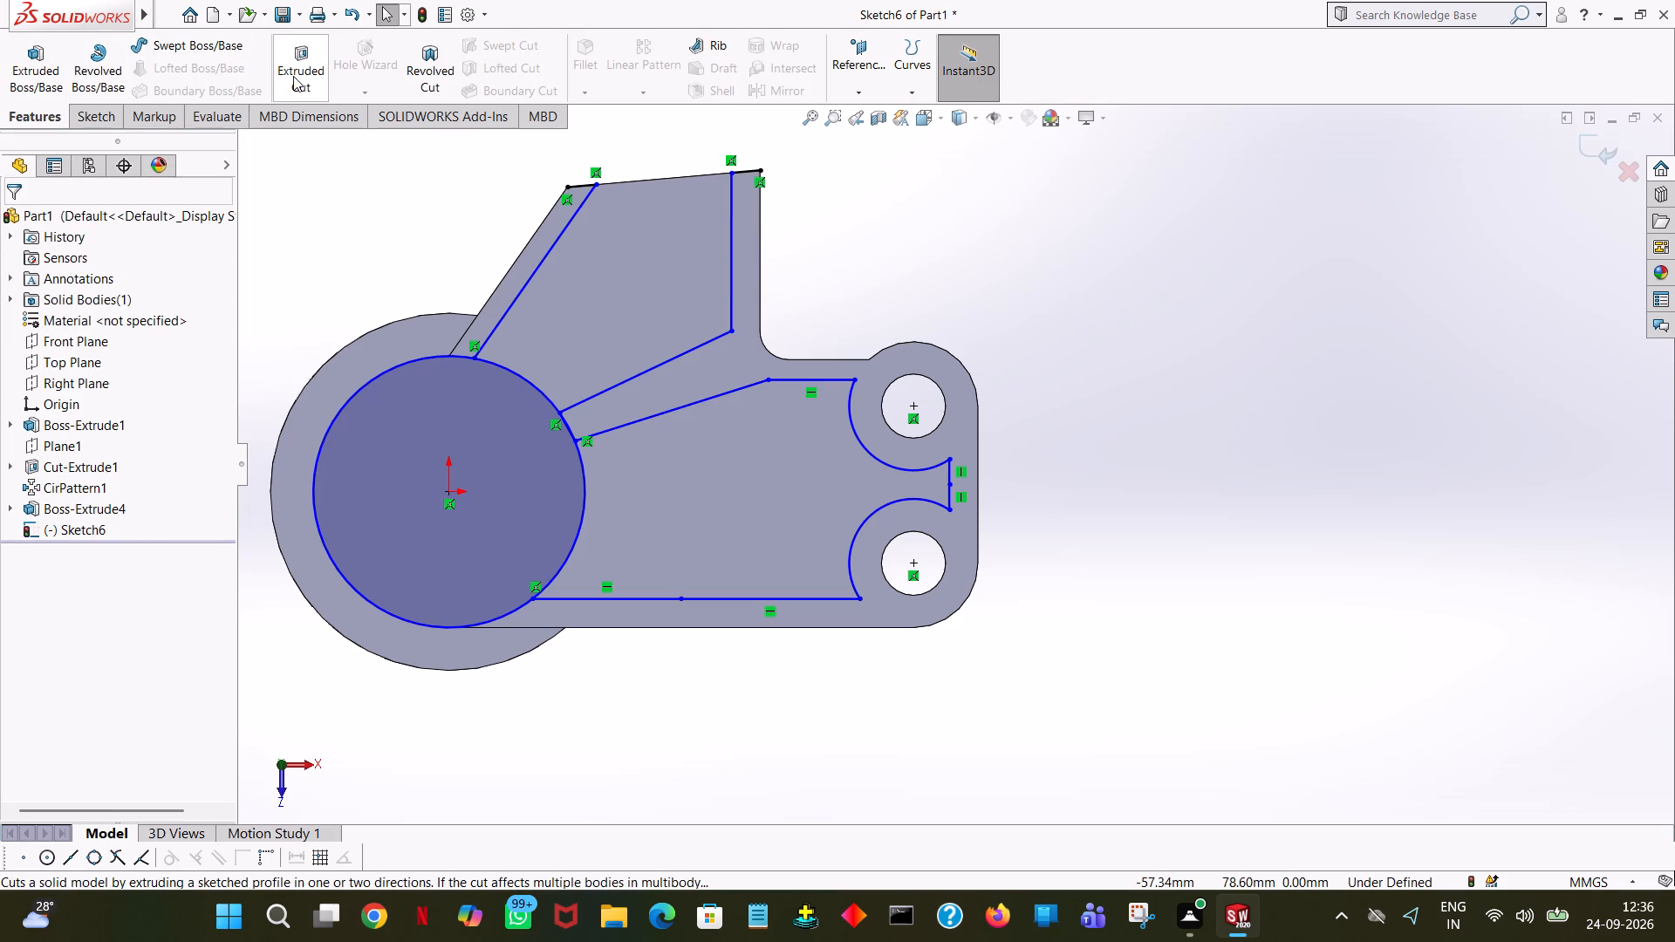
pyautogui.click(293, 76)
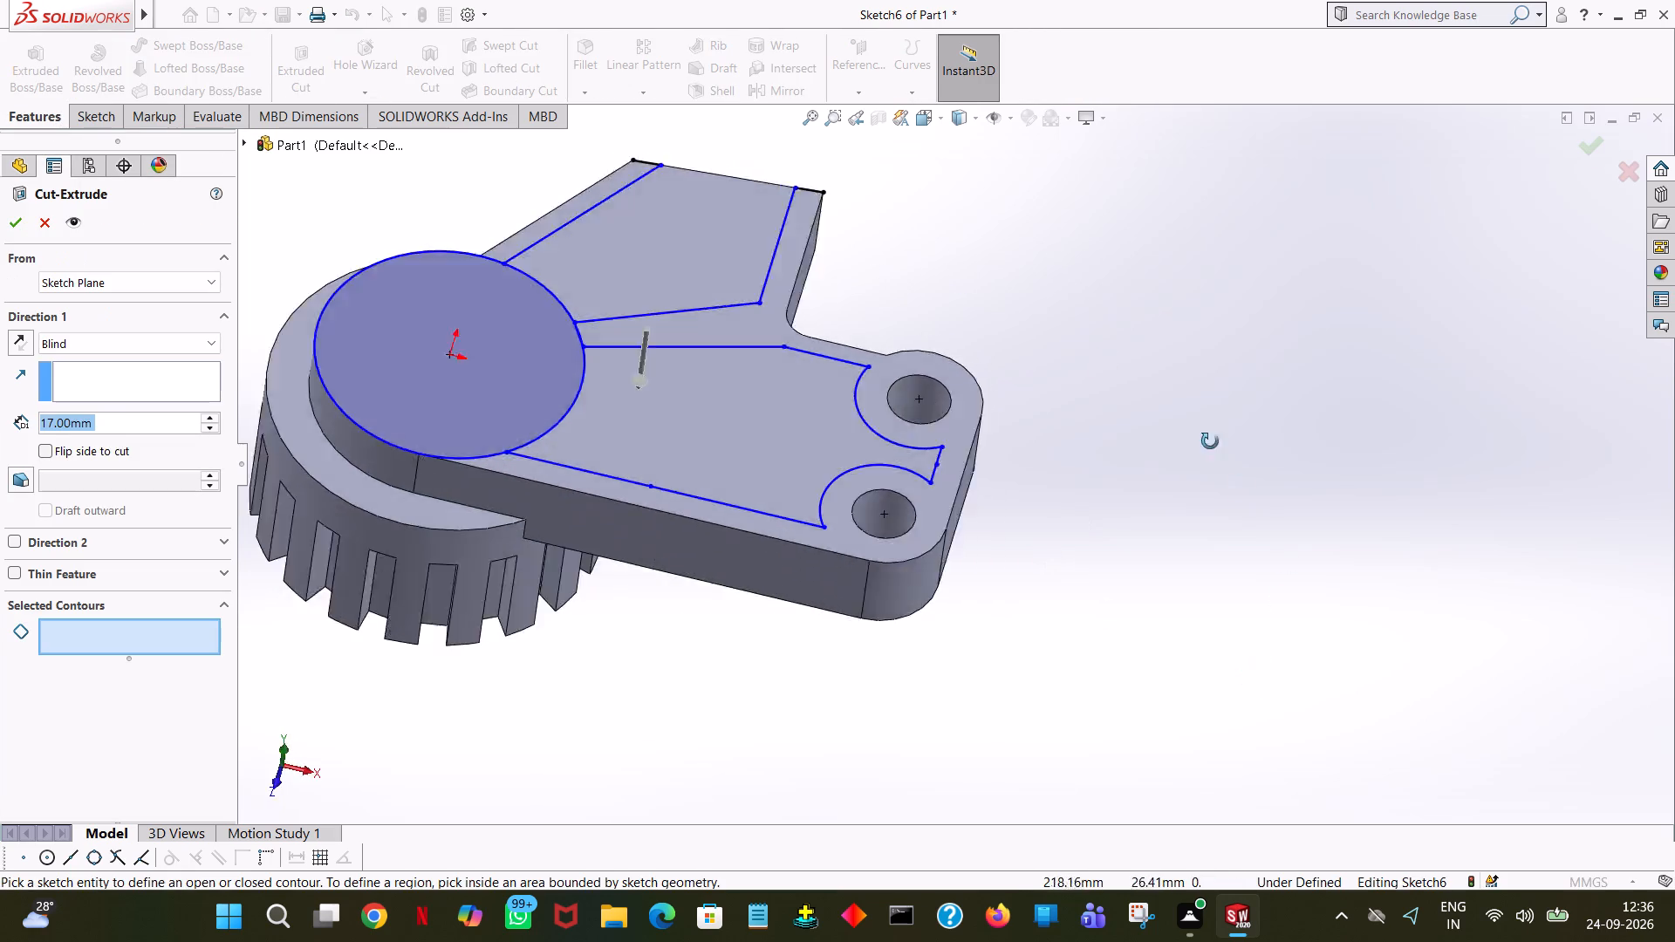
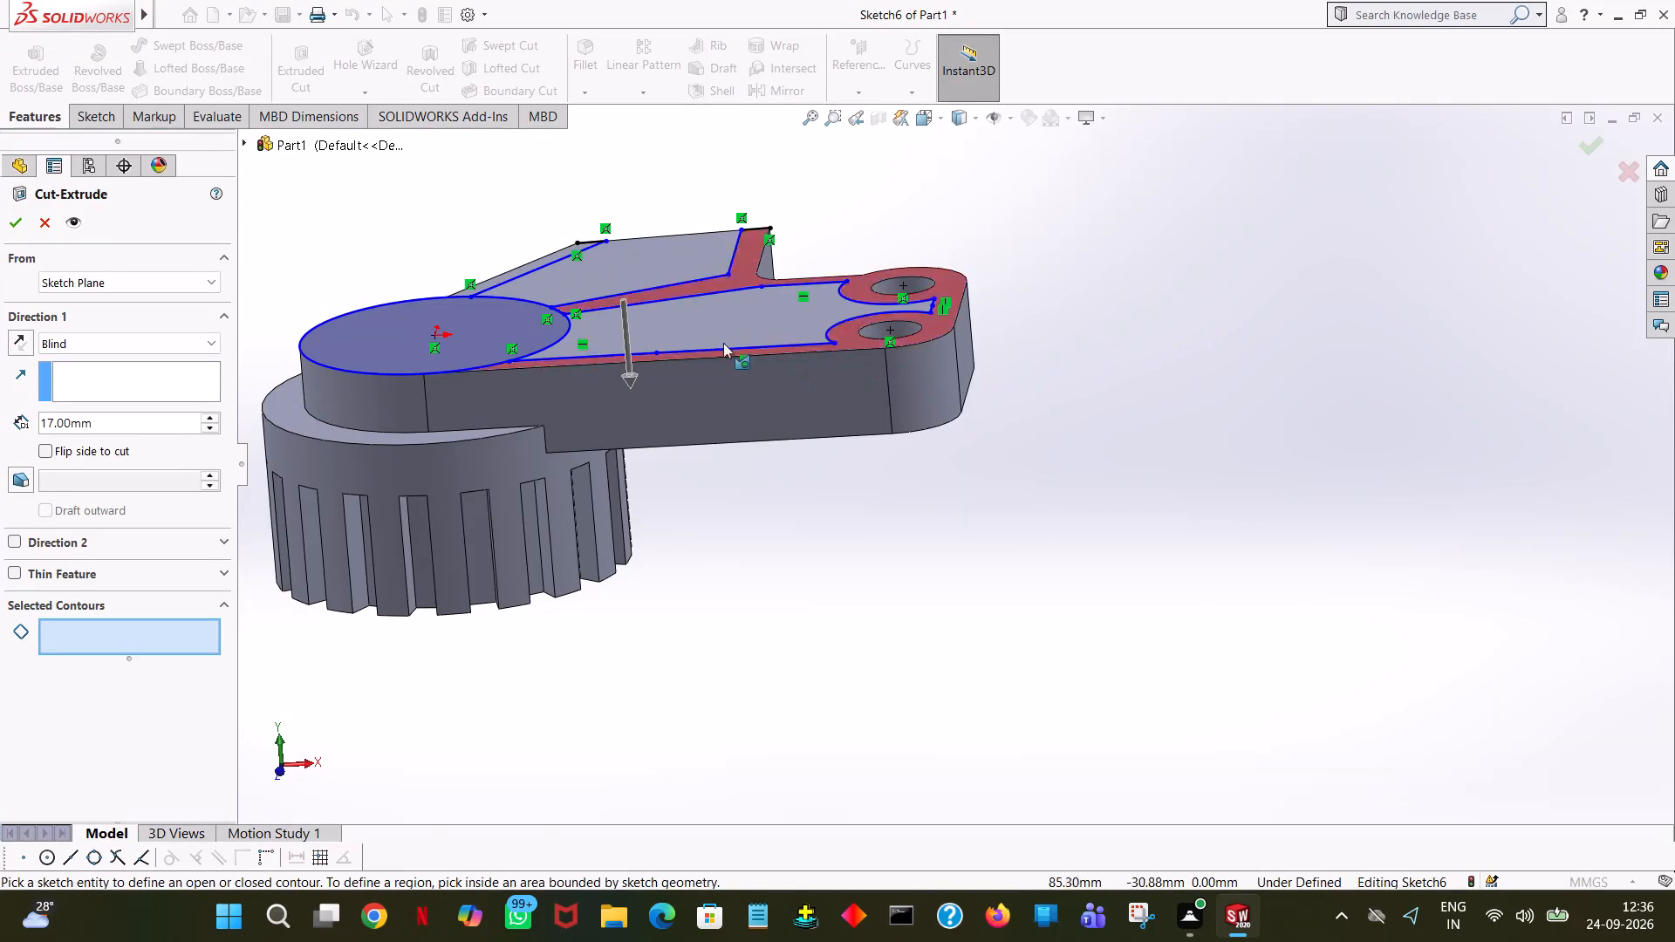
# Cut the lower arm pocket and the upper arm pocket regions to a blind depth of 10 mm.
pyautogui.click(716, 321)
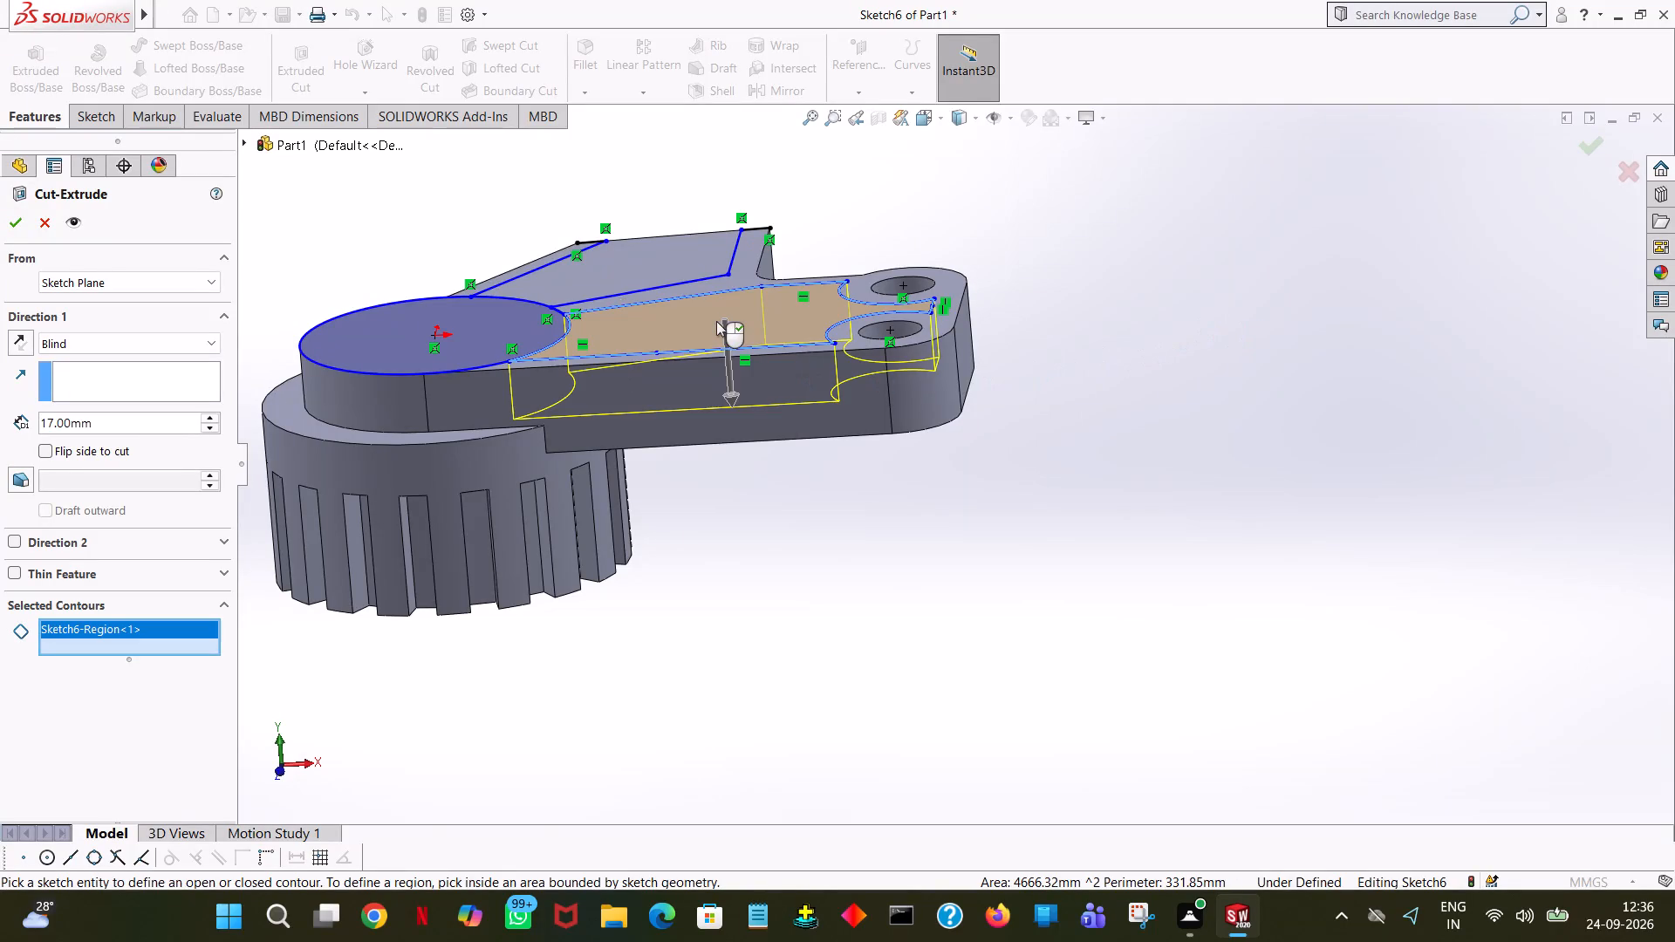
pyautogui.moveTo(1171, 362); pyautogui.dragTo(1155, 573, button='middle')
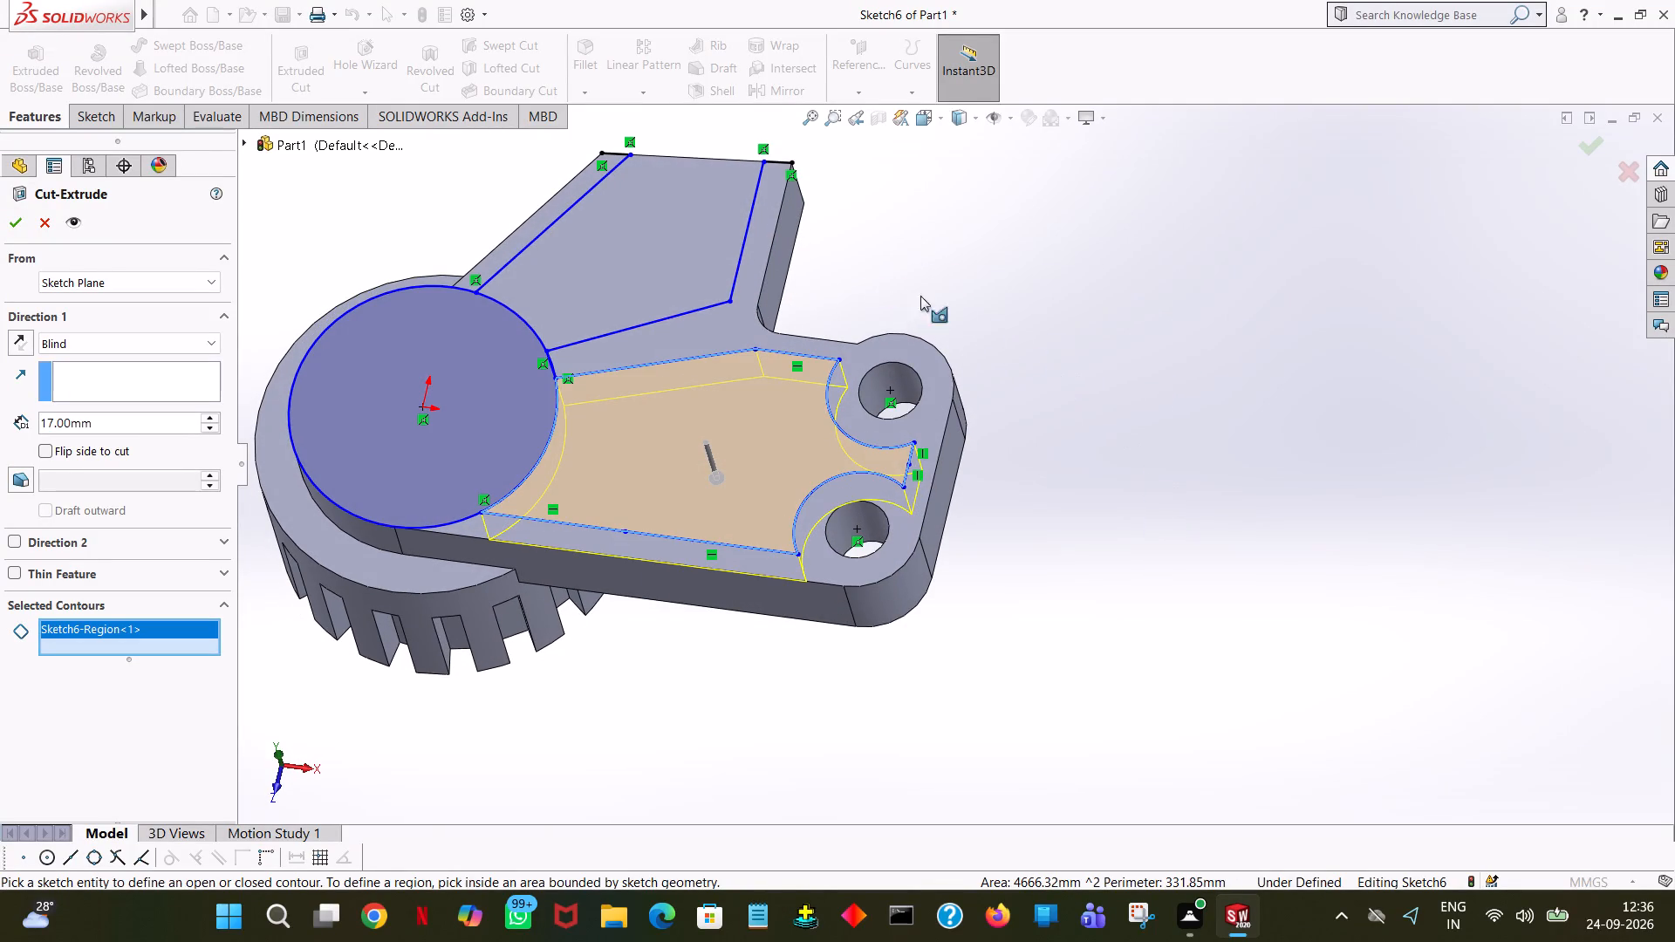
pyautogui.click(680, 227)
pyautogui.moveTo(1052, 275); pyautogui.dragTo(919, 426, button='middle')
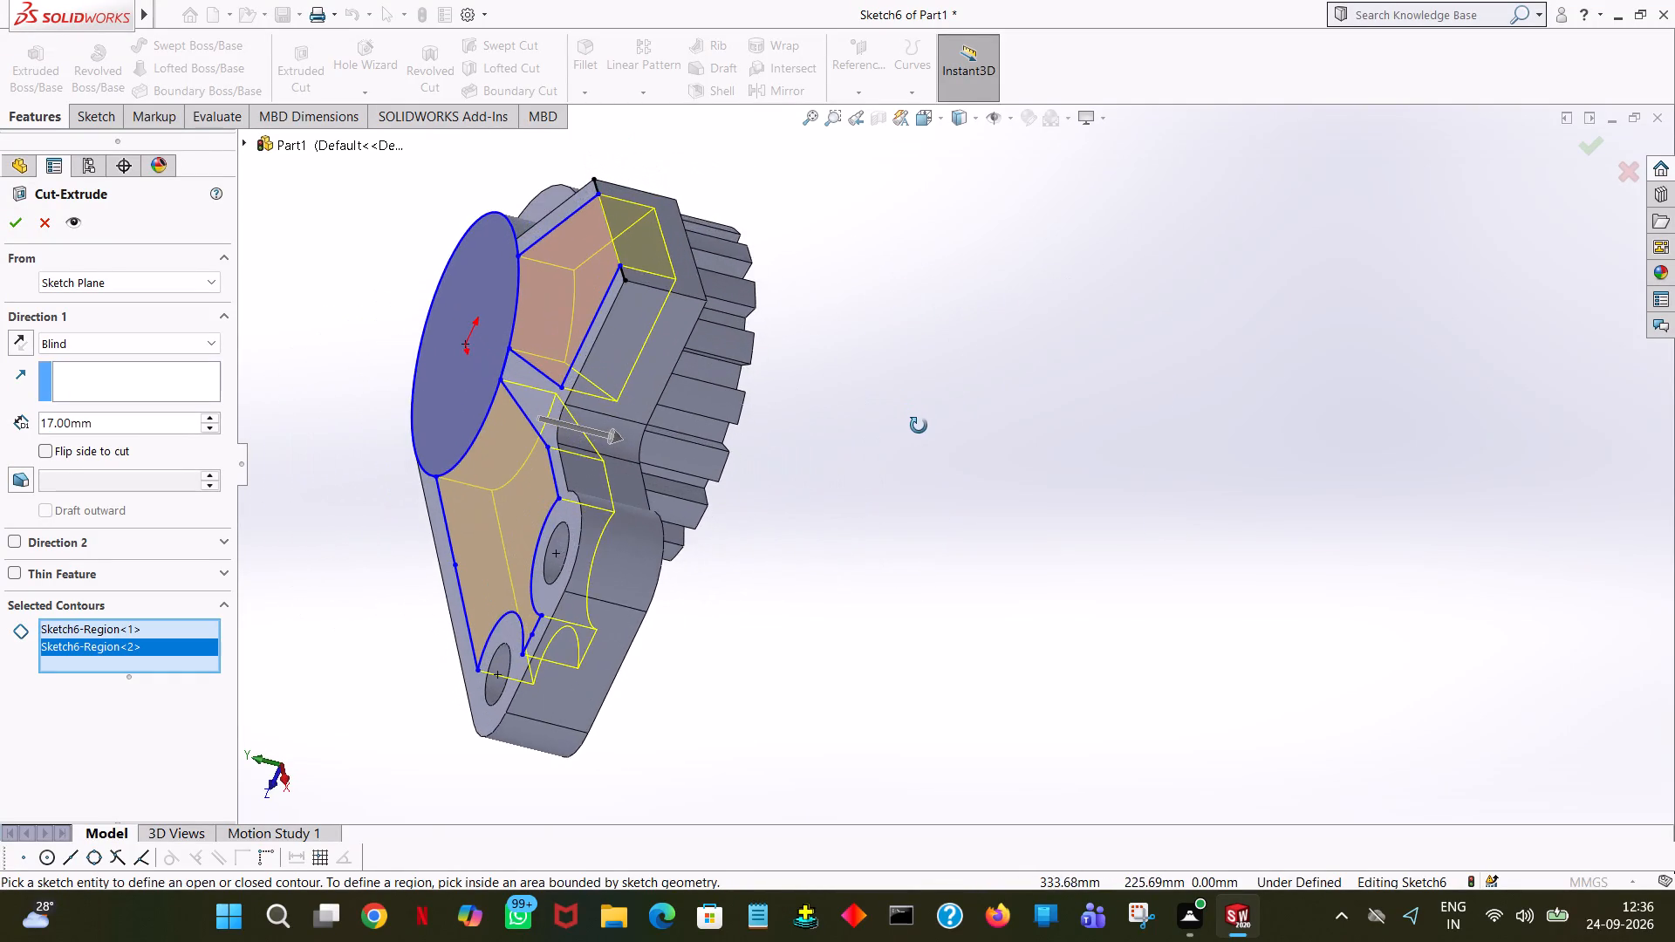
pyautogui.moveTo(919, 426); pyautogui.dragTo(898, 364, button='middle')
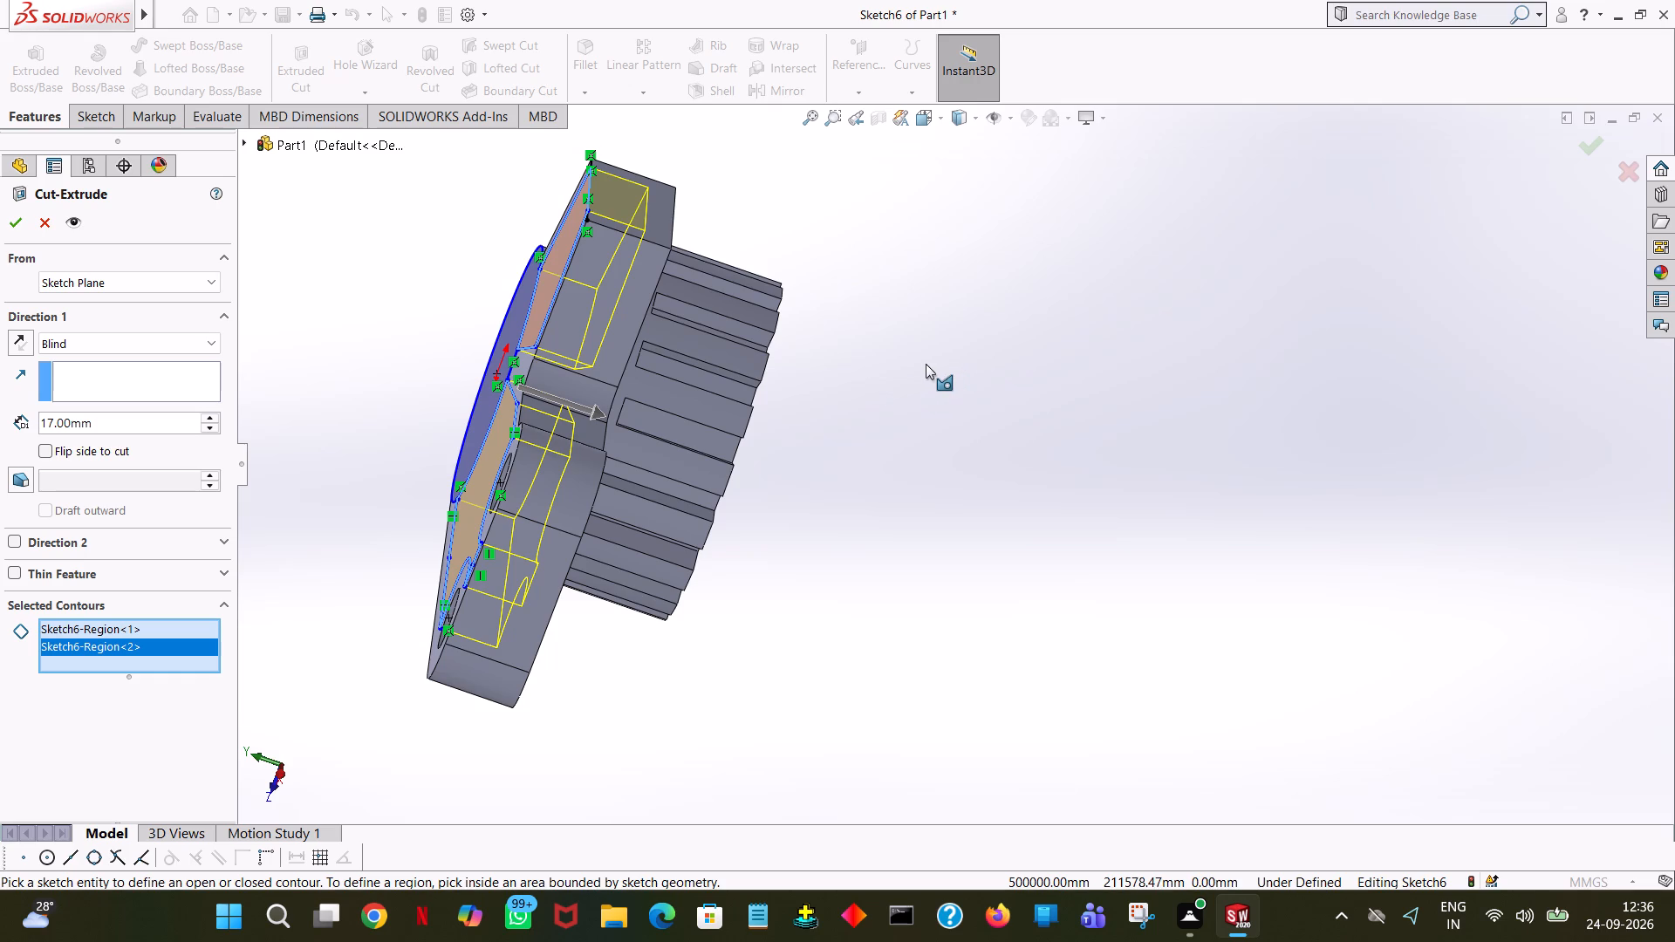
pyautogui.moveTo(967, 355); pyautogui.dragTo(1077, 343, button='middle')
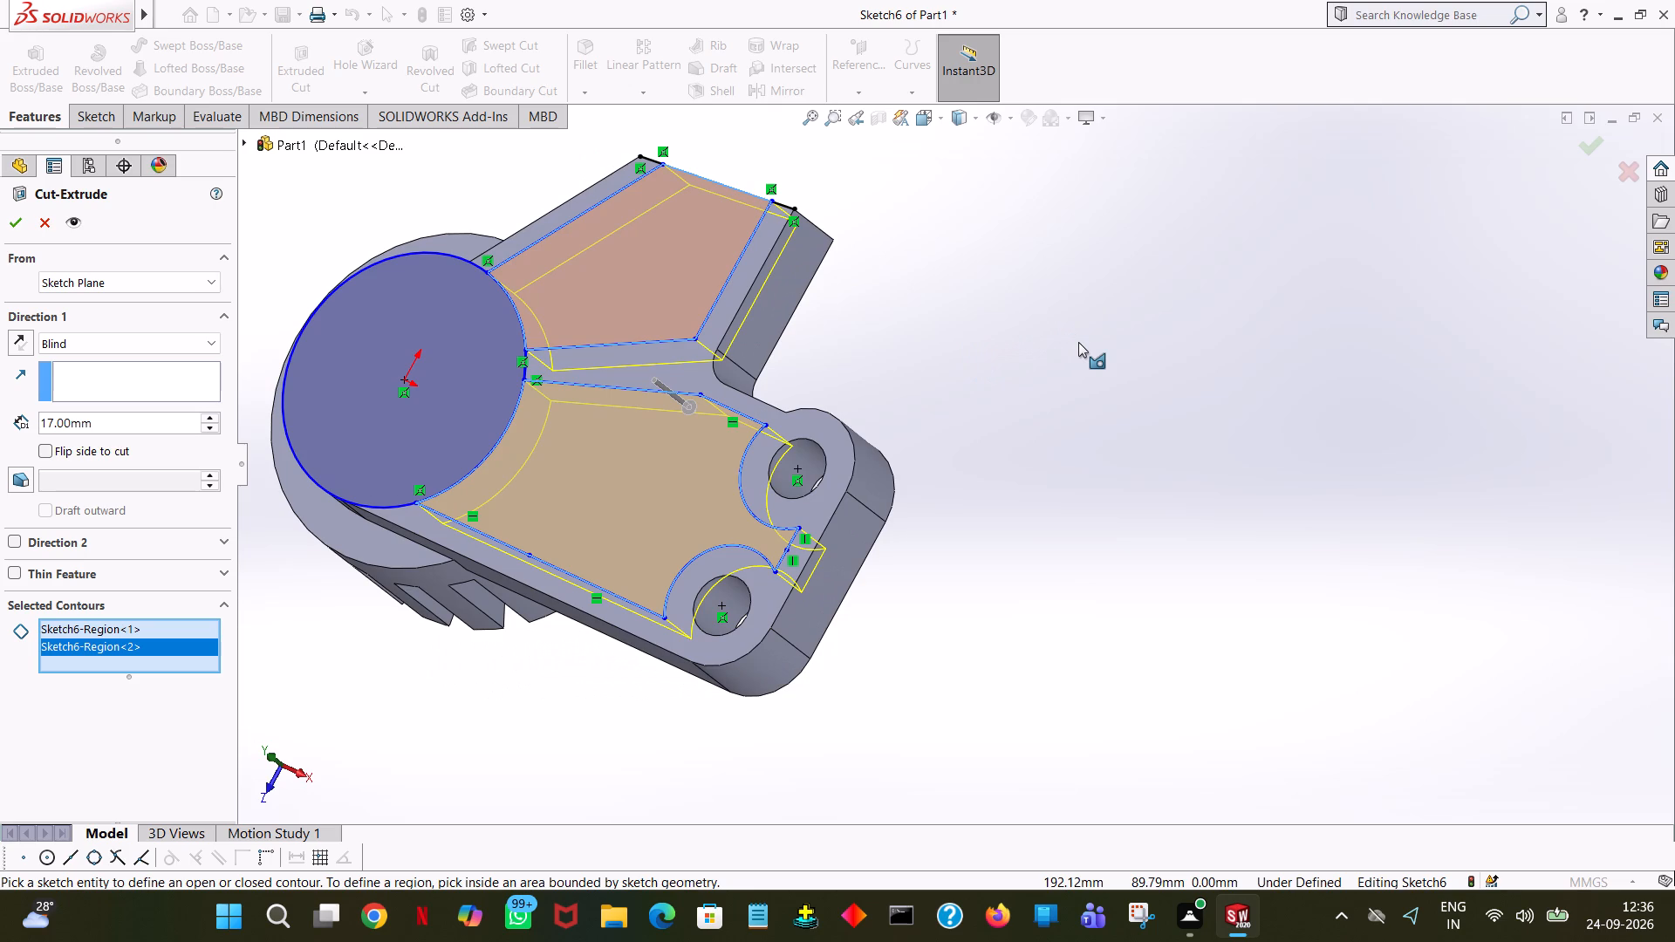
pyautogui.doubleClick(106, 425)
pyautogui.write('10')
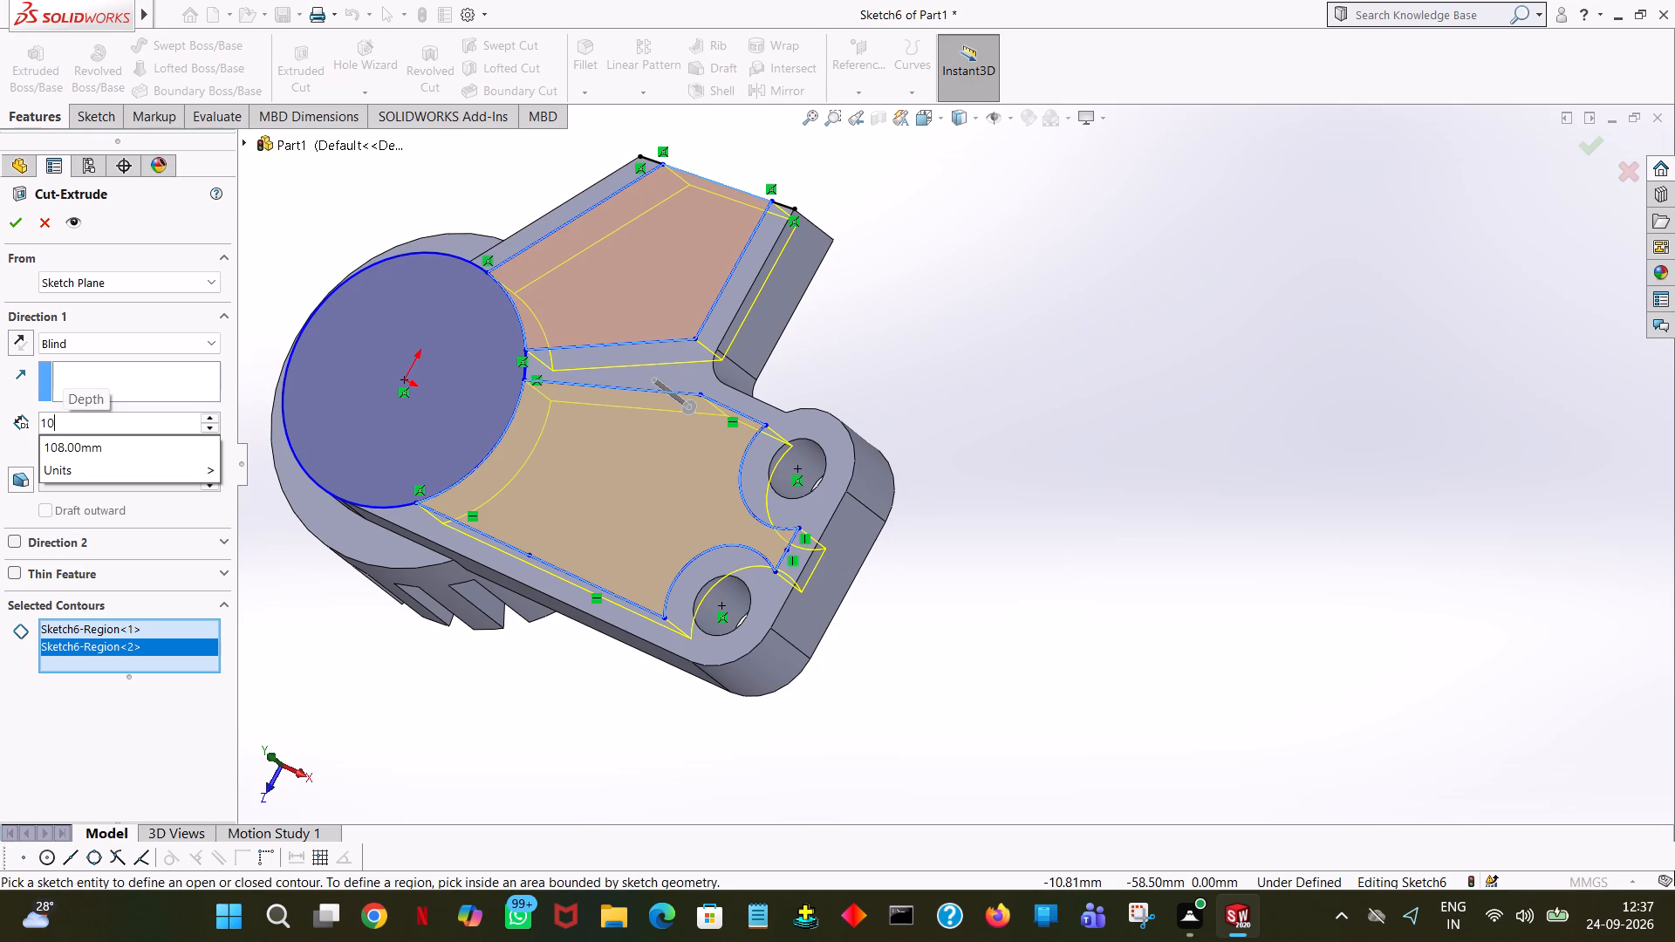
pyautogui.click(1255, 364)
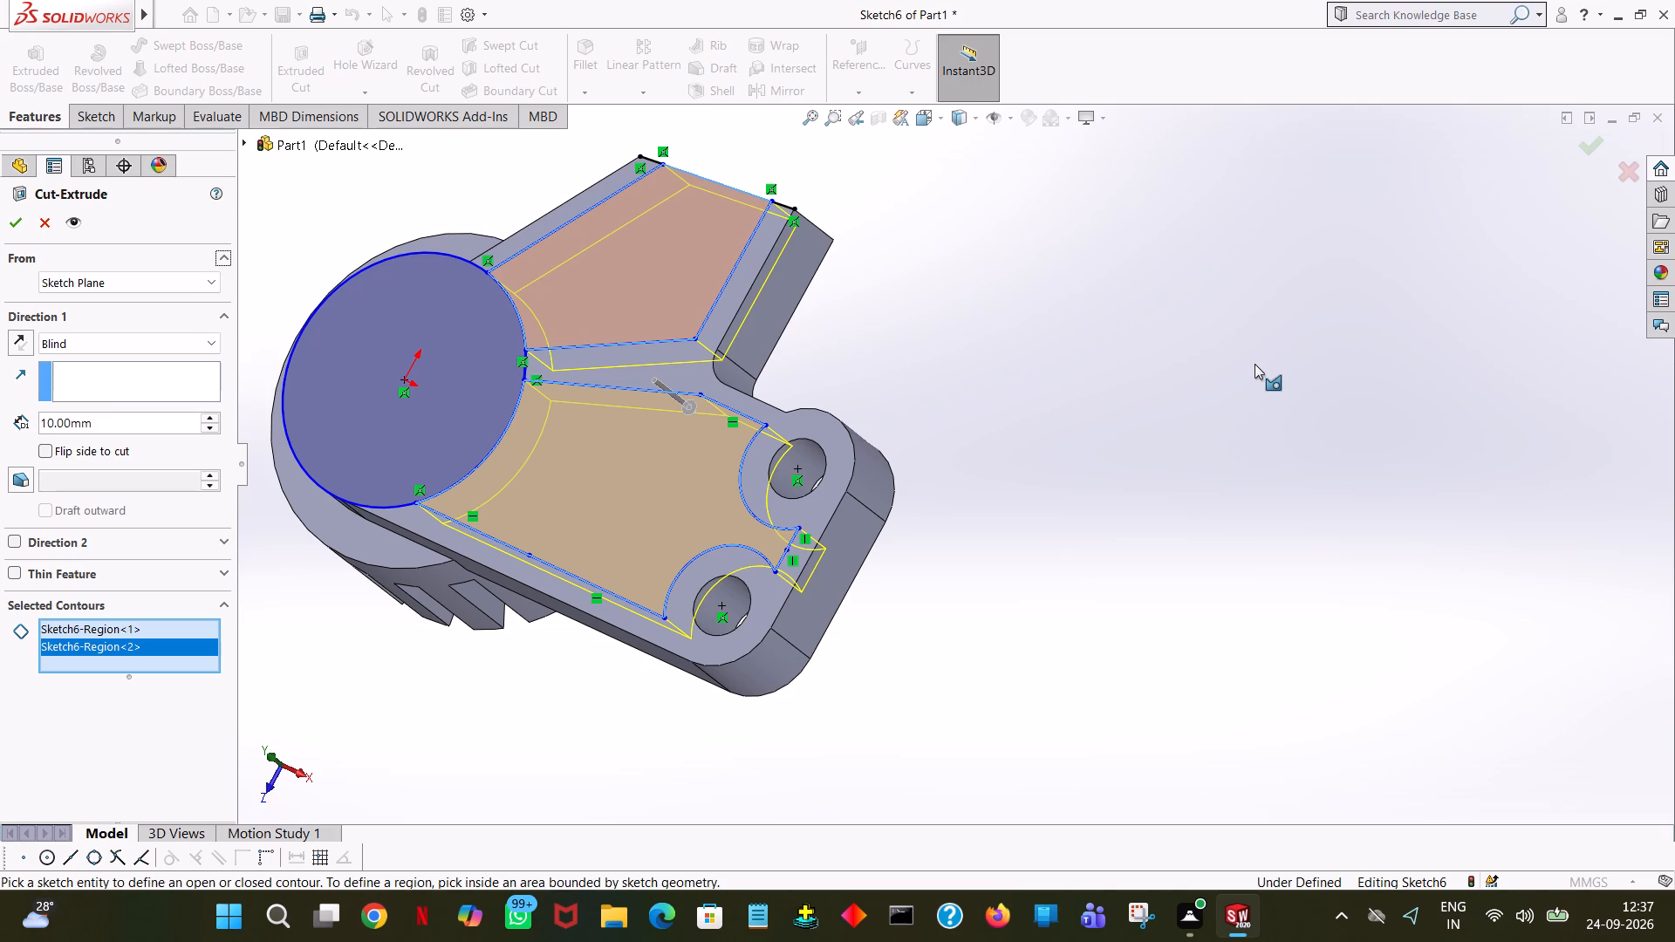
pyautogui.click(4, 222)
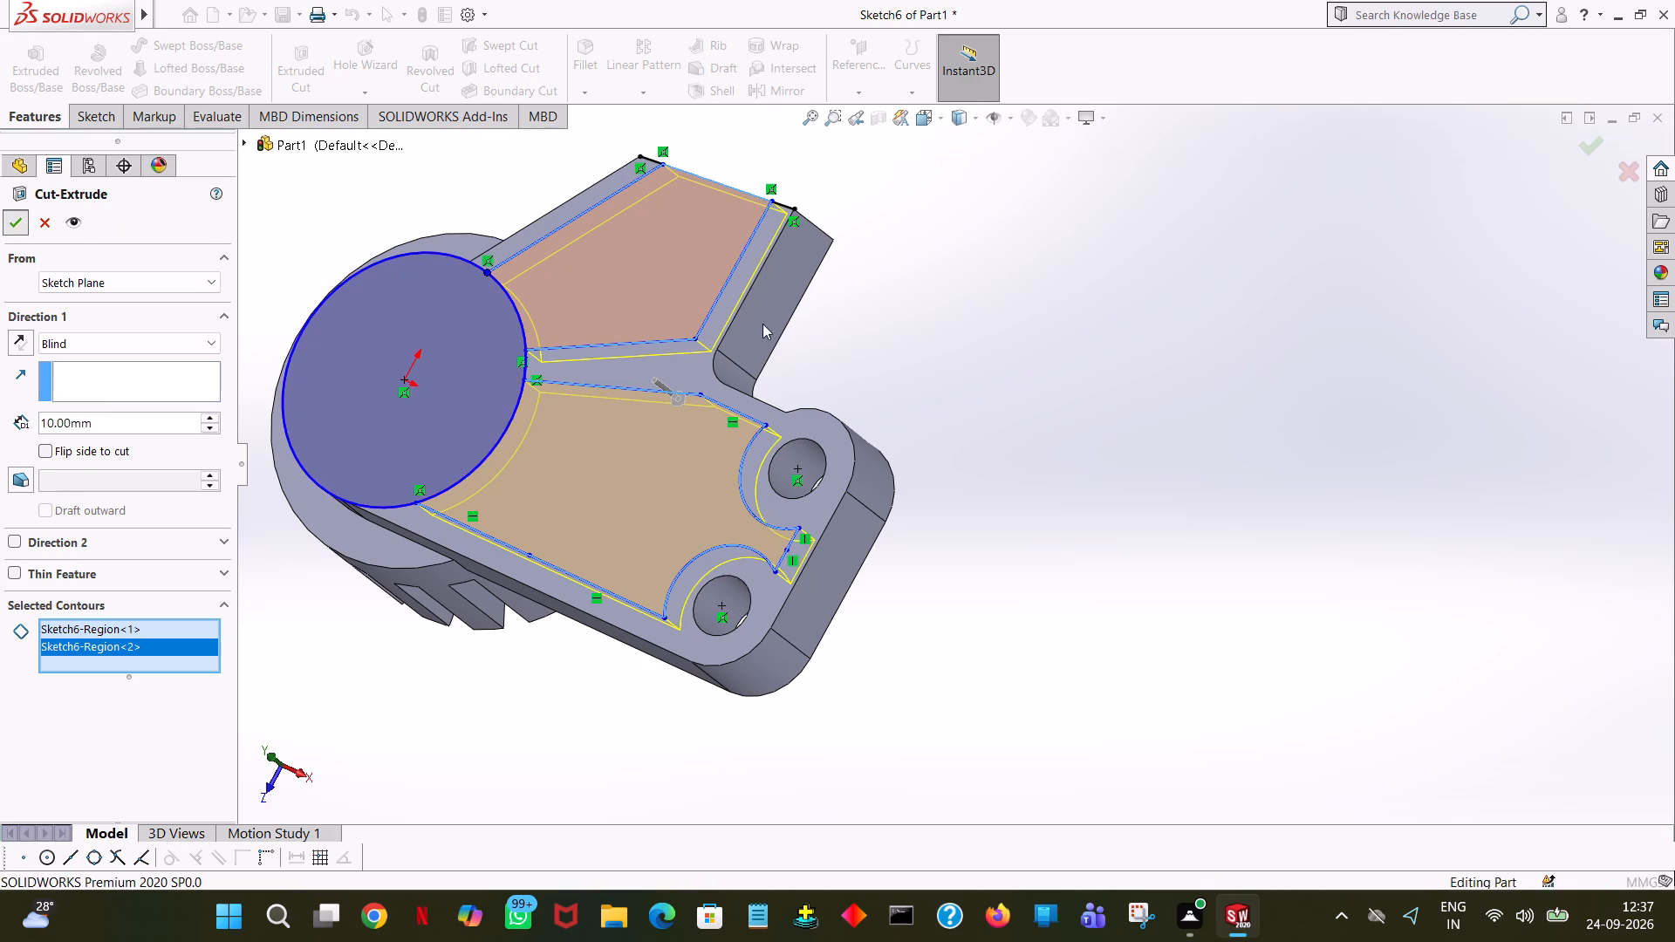
pyautogui.click(1004, 388)
# Sketch a circle of radius 62/2 mm centred on the origin on the top face of the round boss.
pyautogui.moveTo(1029, 386); pyautogui.dragTo(1039, 276, button='middle')
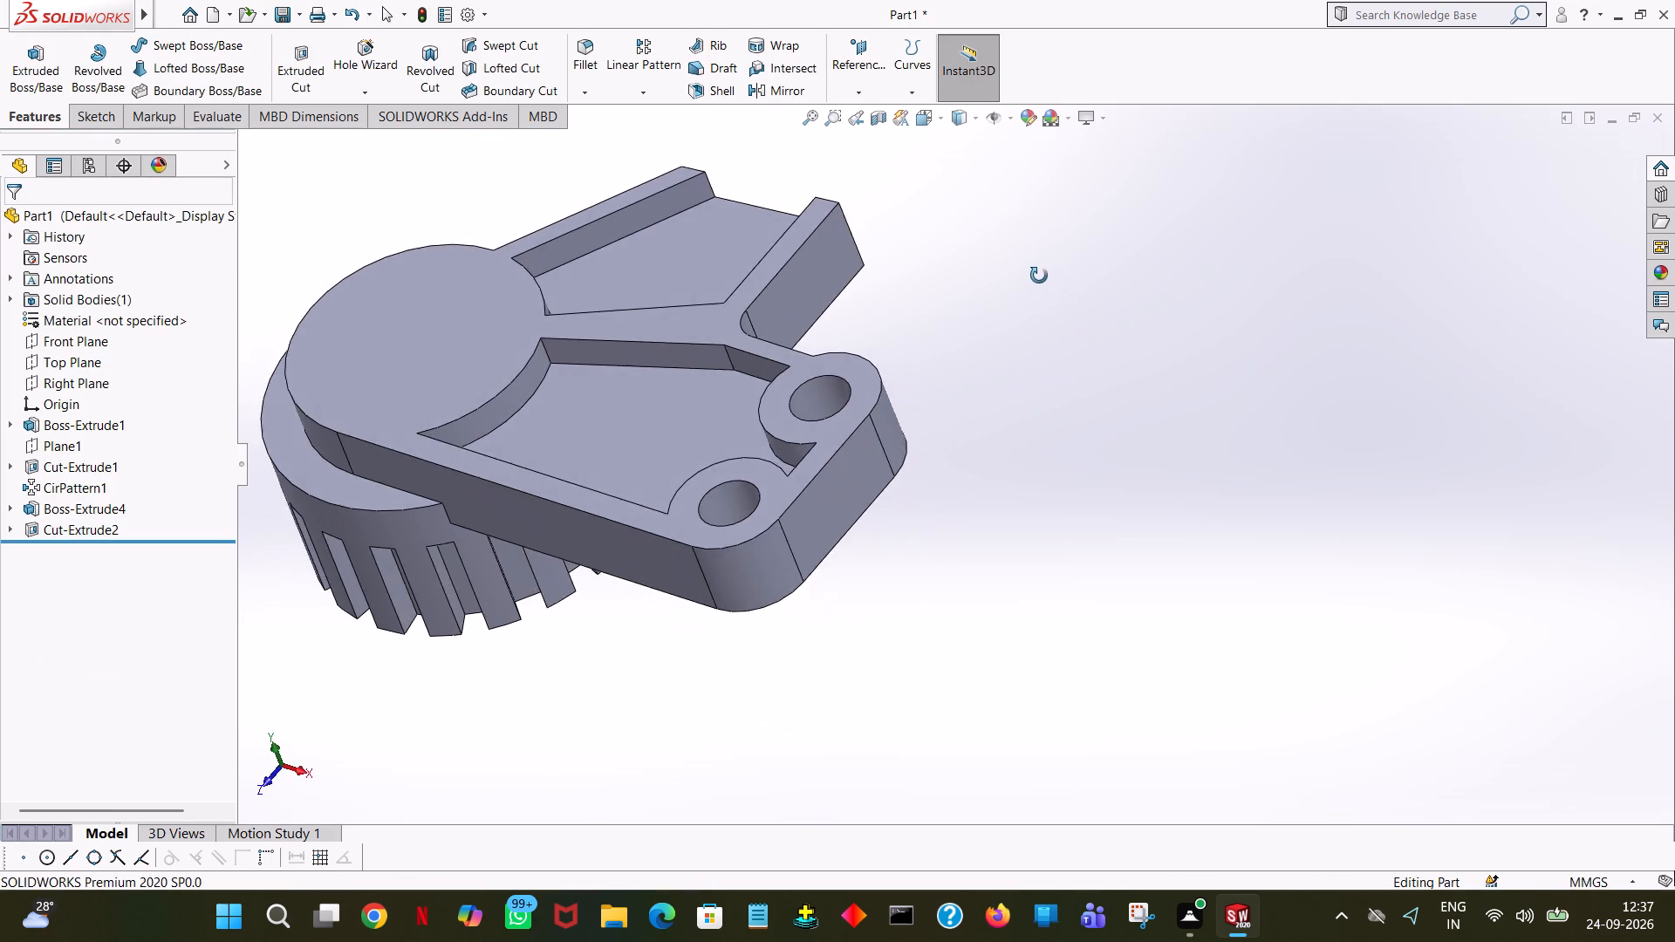
pyautogui.moveTo(1039, 276); pyautogui.dragTo(1063, 392, button='middle')
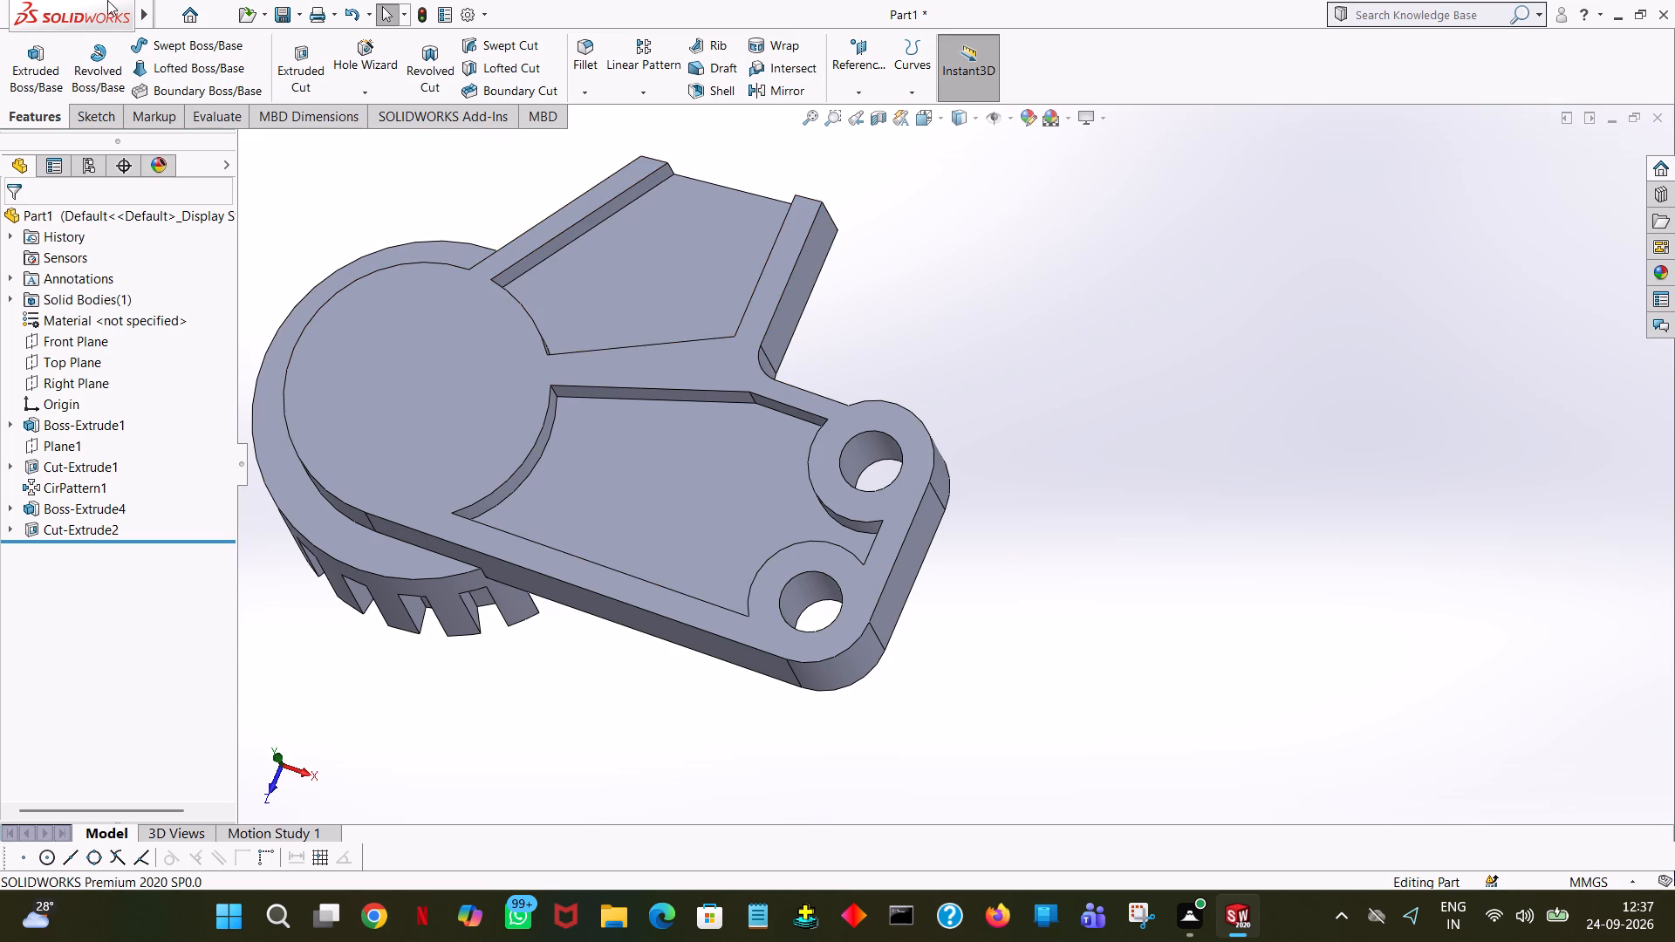
pyautogui.click(288, 68)
pyautogui.click(441, 367)
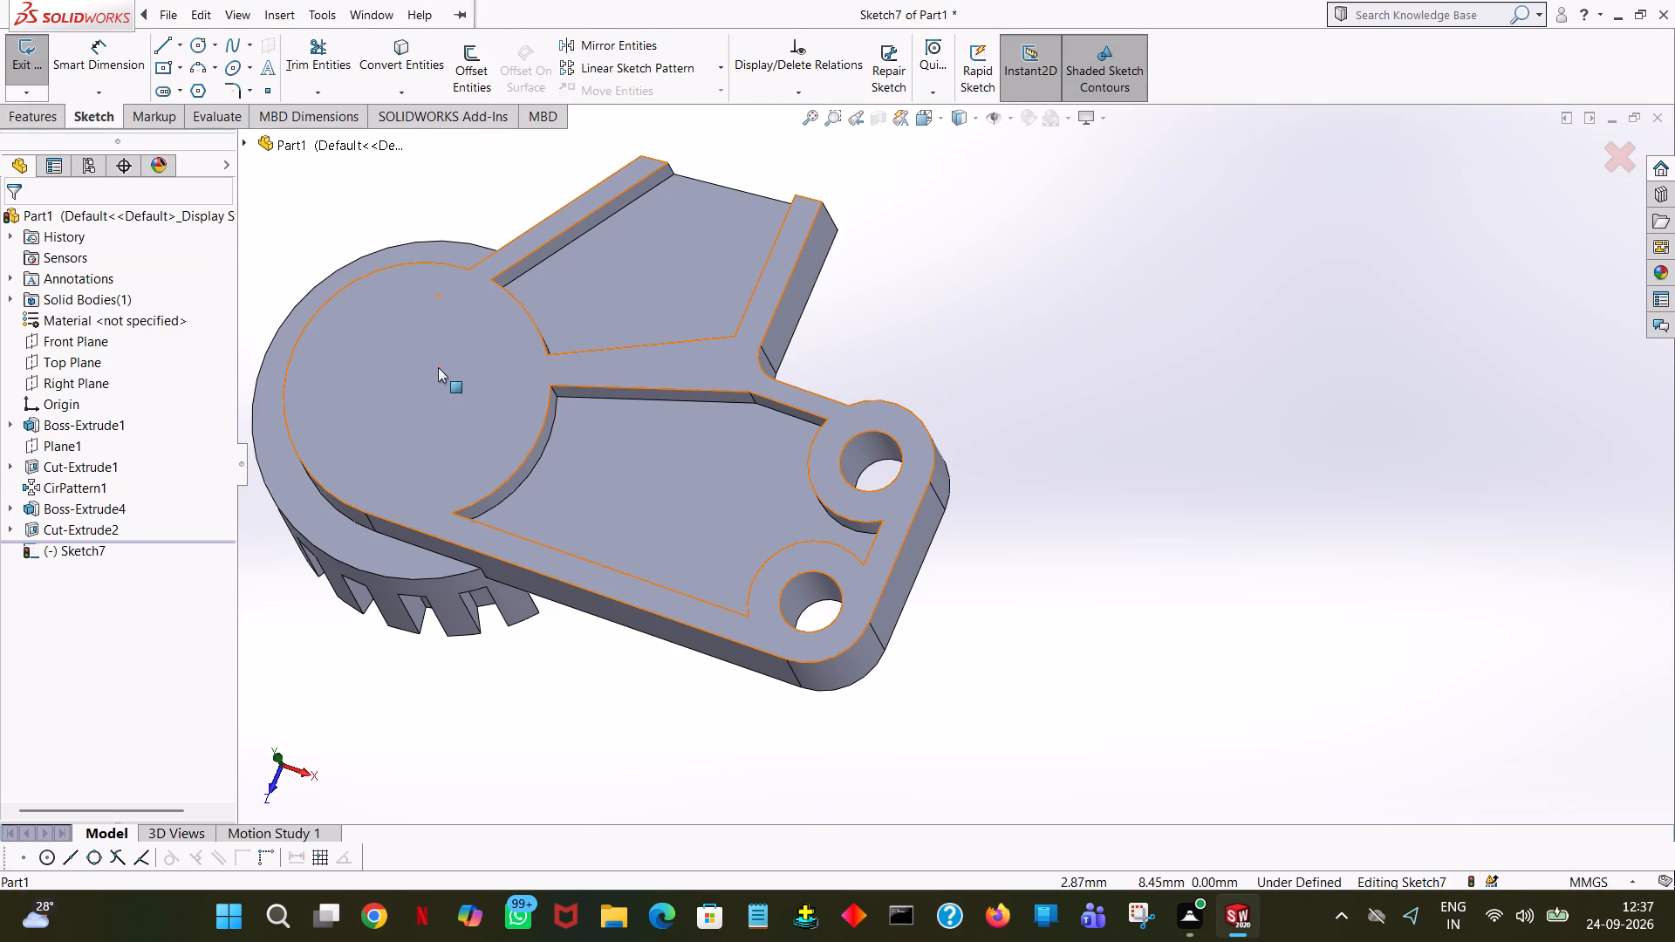
pyautogui.click(196, 48)
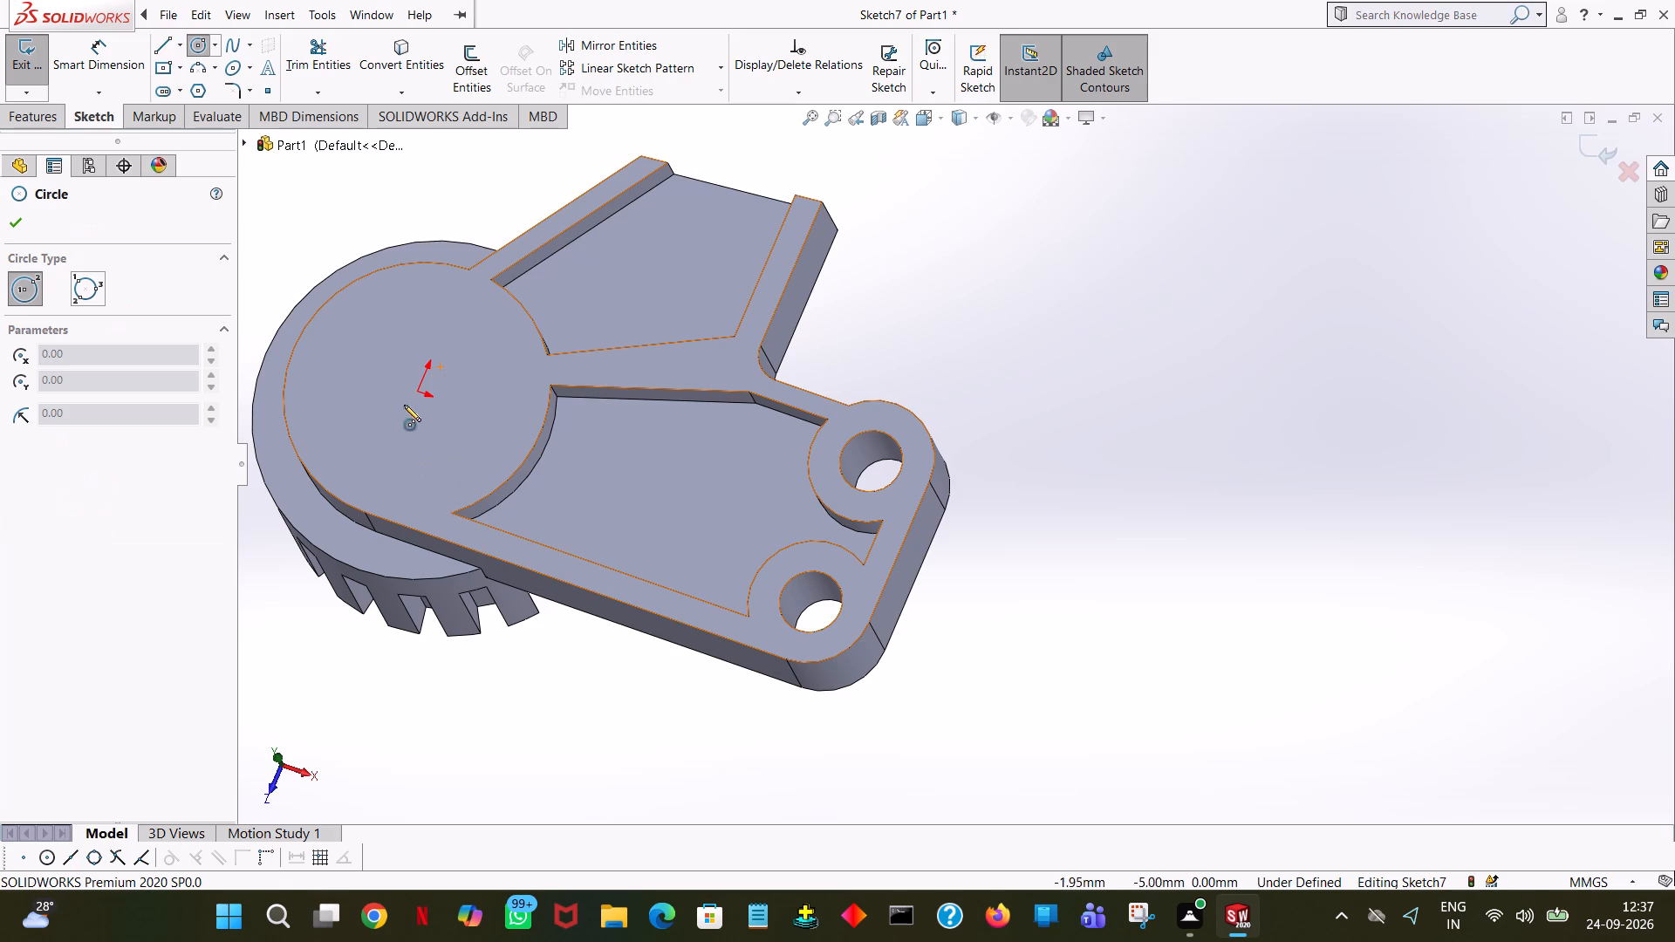
pyautogui.click(417, 390)
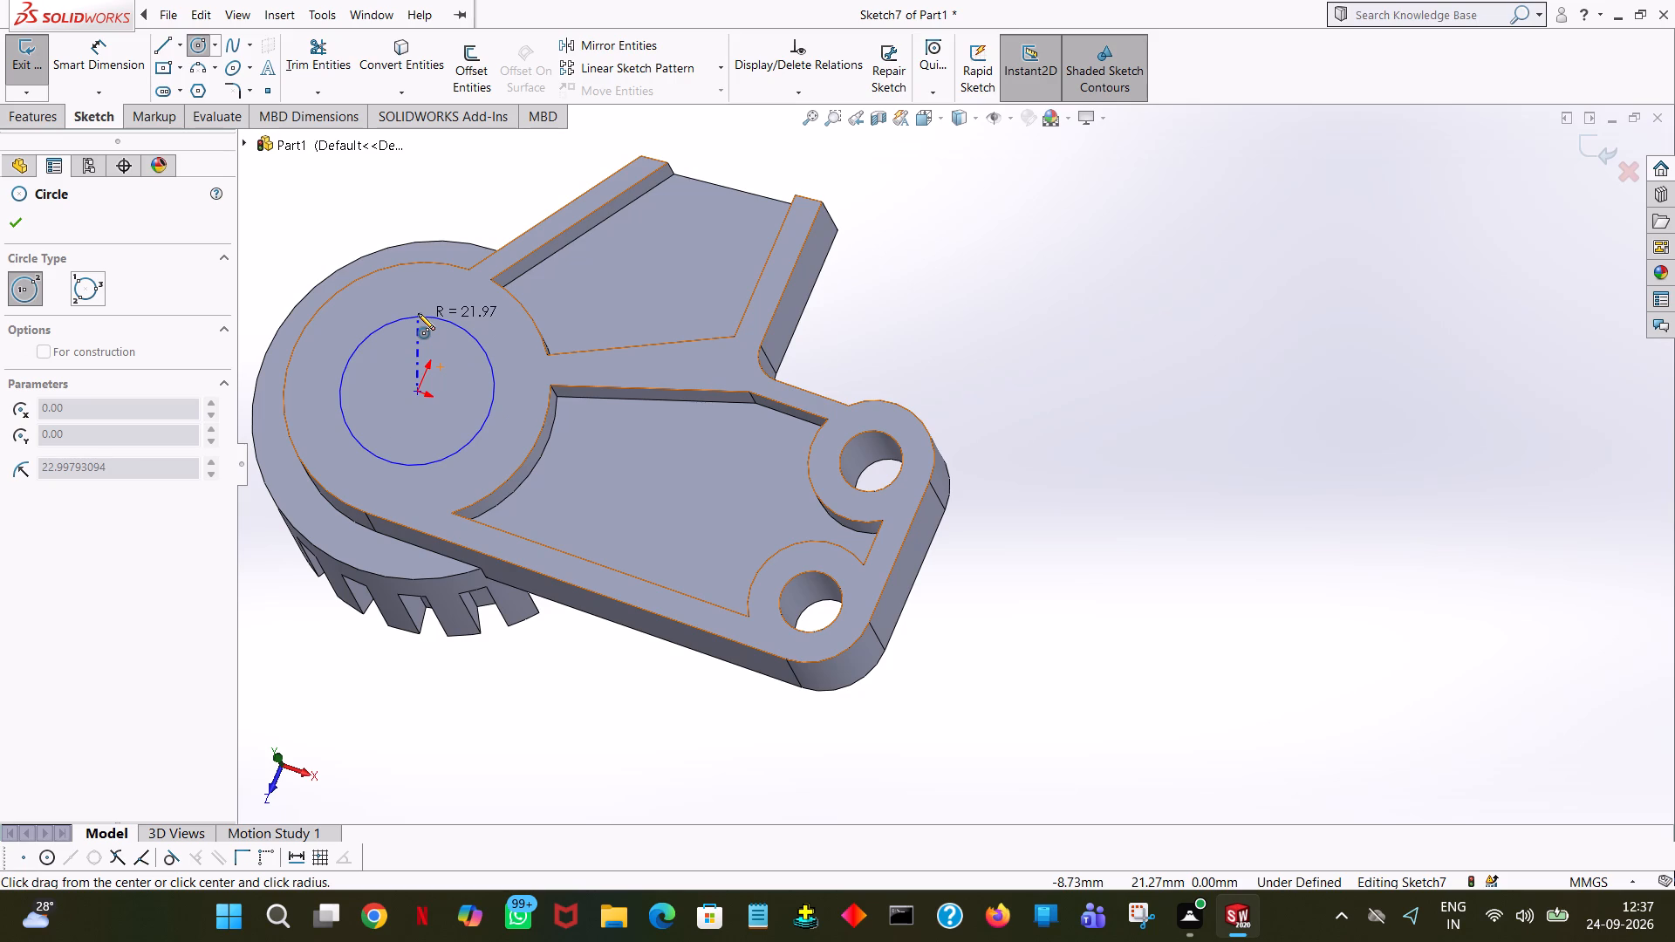
pyautogui.click(418, 313)
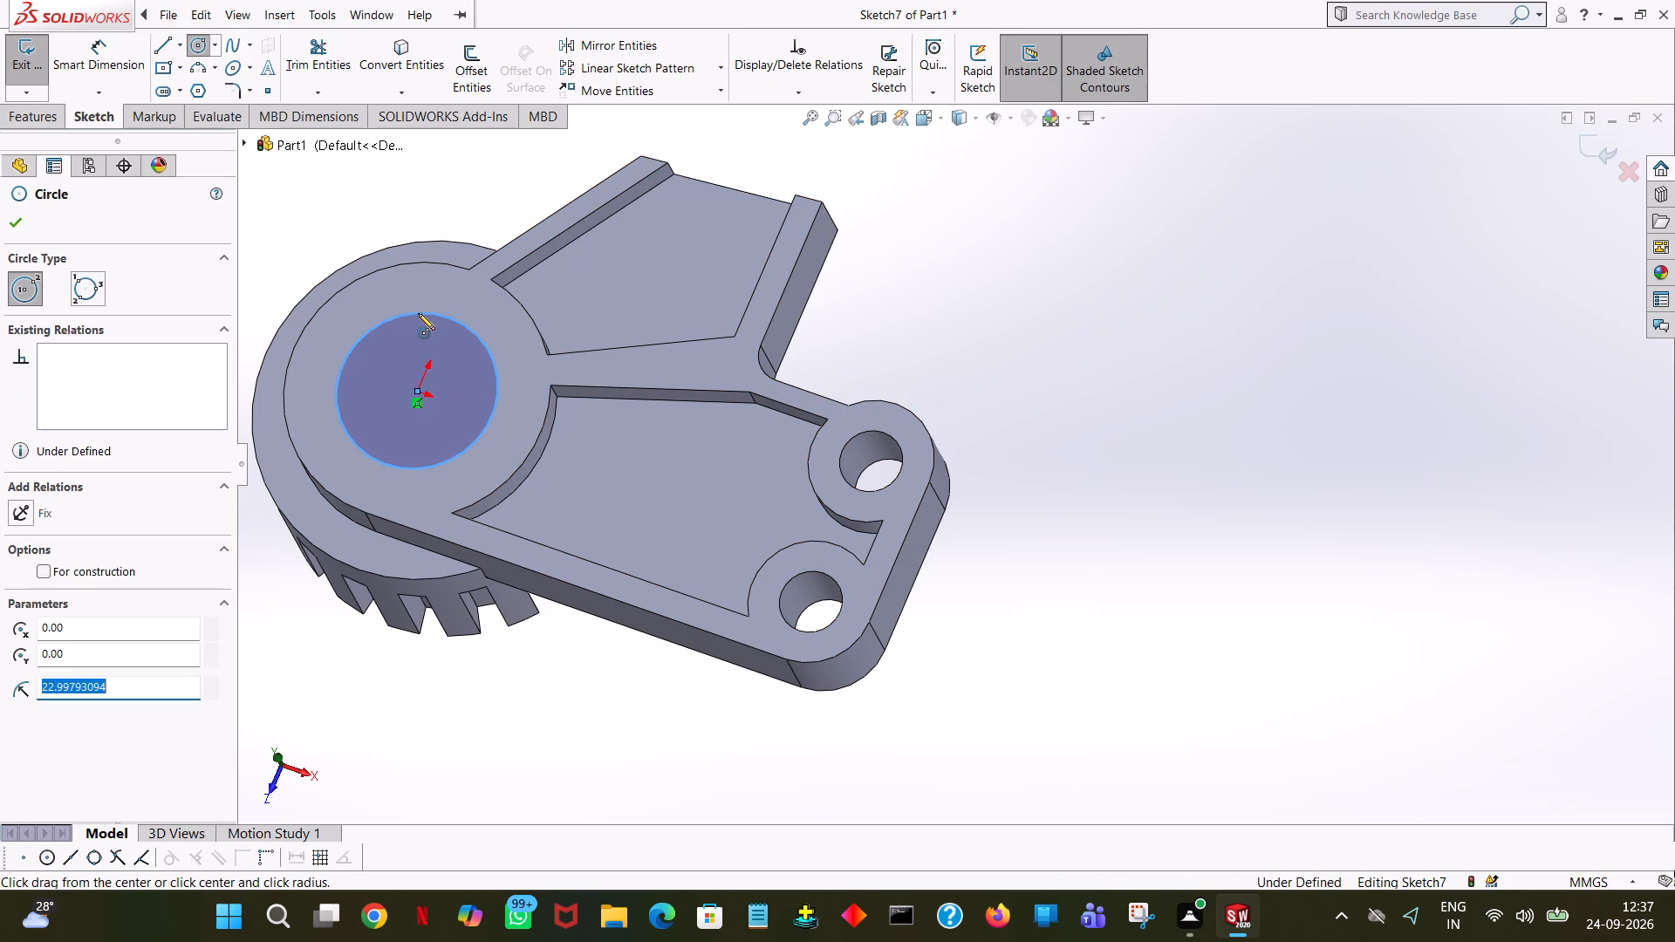
pyautogui.write('62/2')
pyautogui.press('Return')
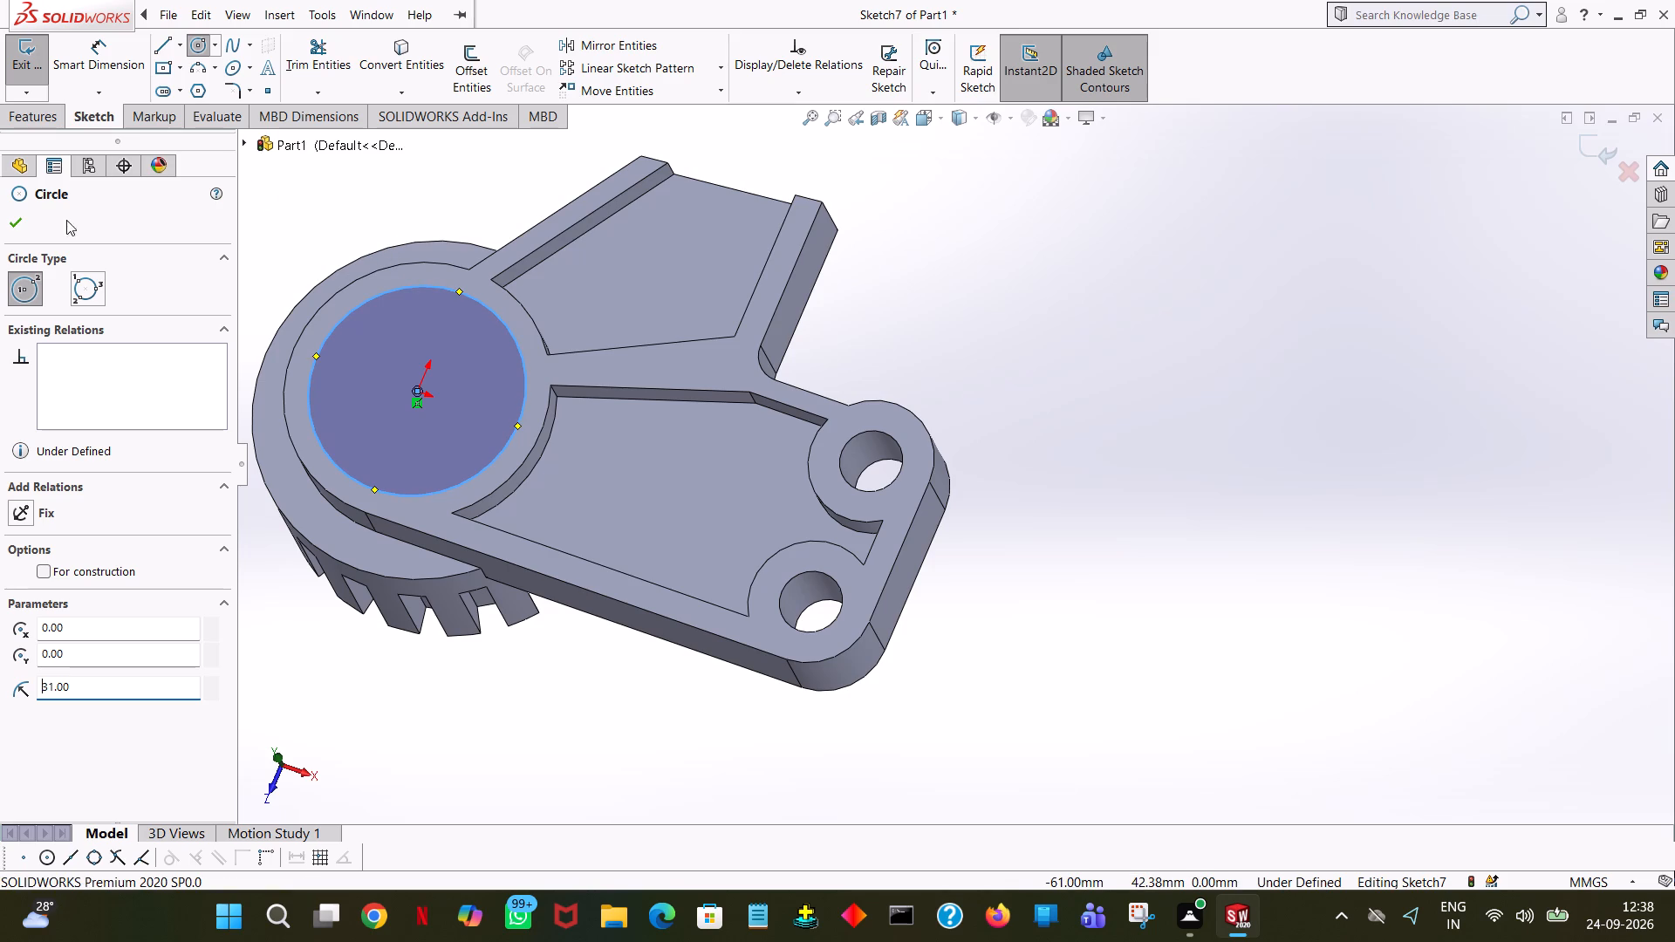
pyautogui.click(15, 226)
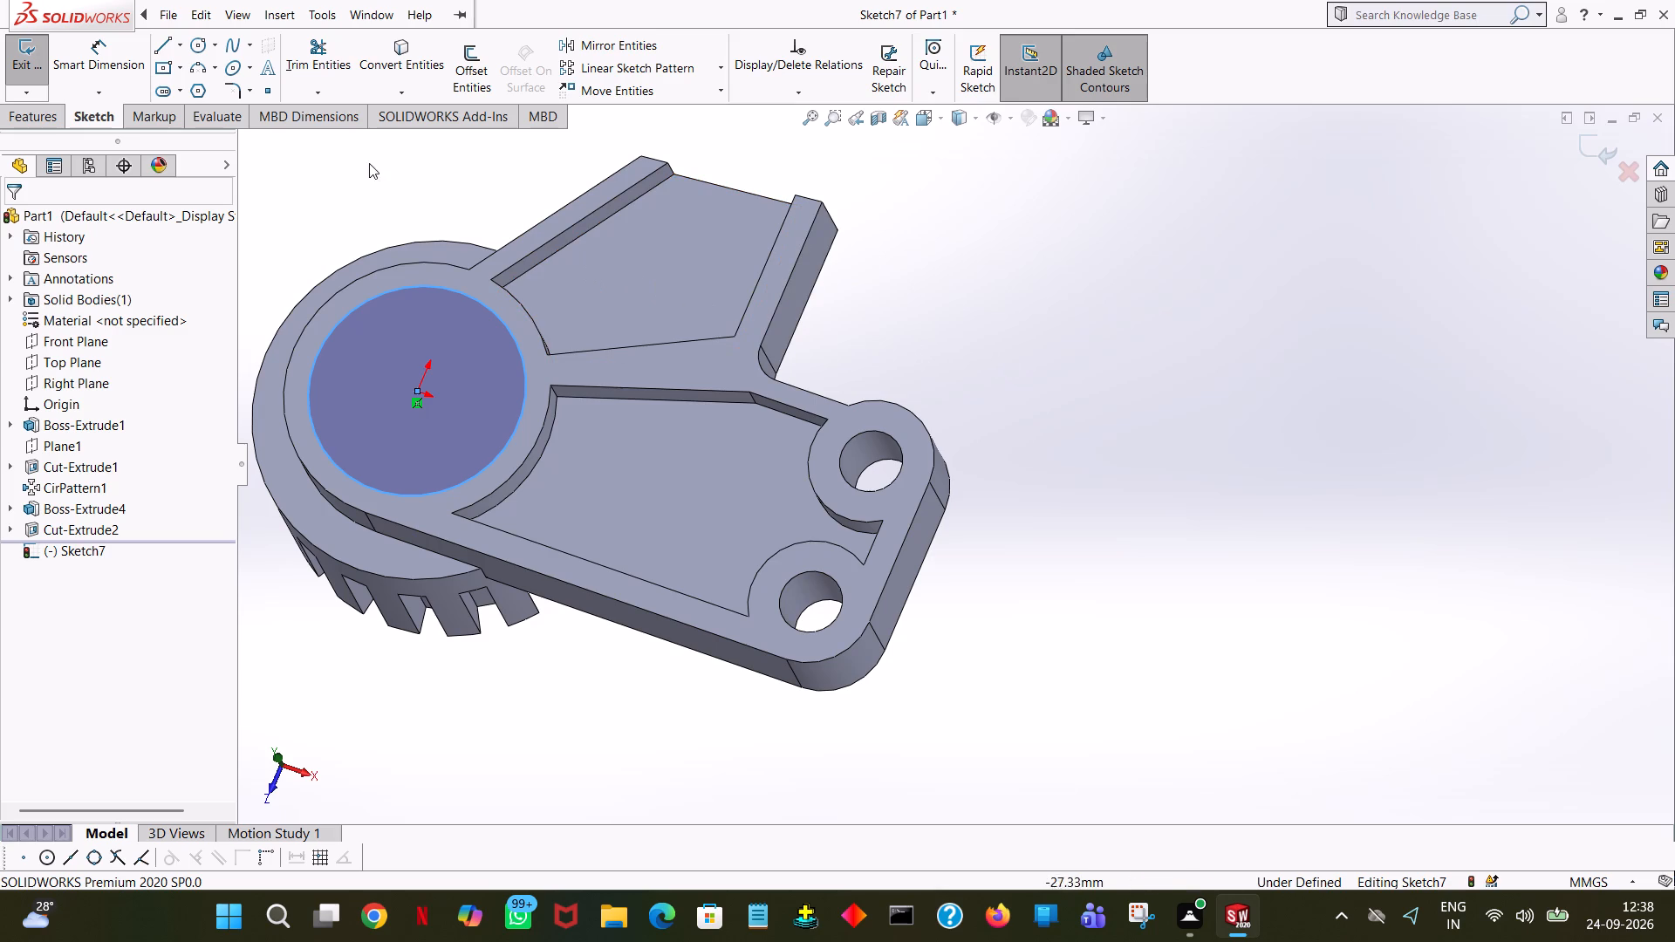
# Extrude-cut the circle on the round boss to a blind depth of 25 mm.
pyautogui.click(38, 112)
pyautogui.click(287, 78)
pyautogui.moveTo(1263, 429); pyautogui.dragTo(1265, 431, button='middle')
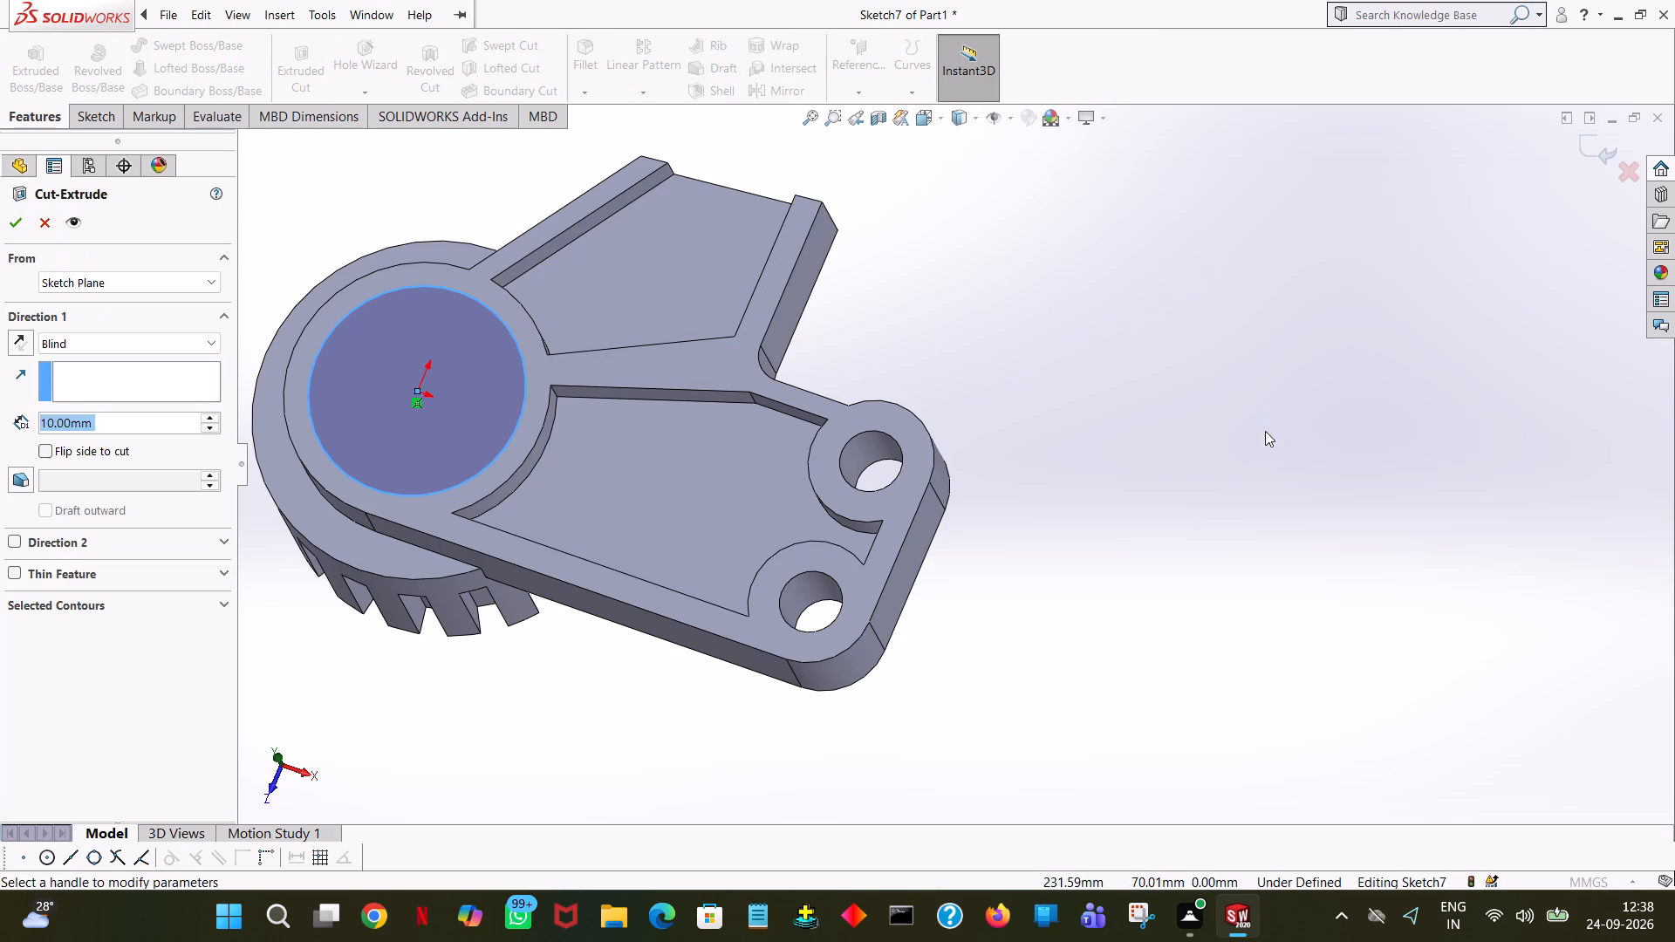
pyautogui.moveTo(1265, 431); pyautogui.dragTo(1331, 215, button='middle')
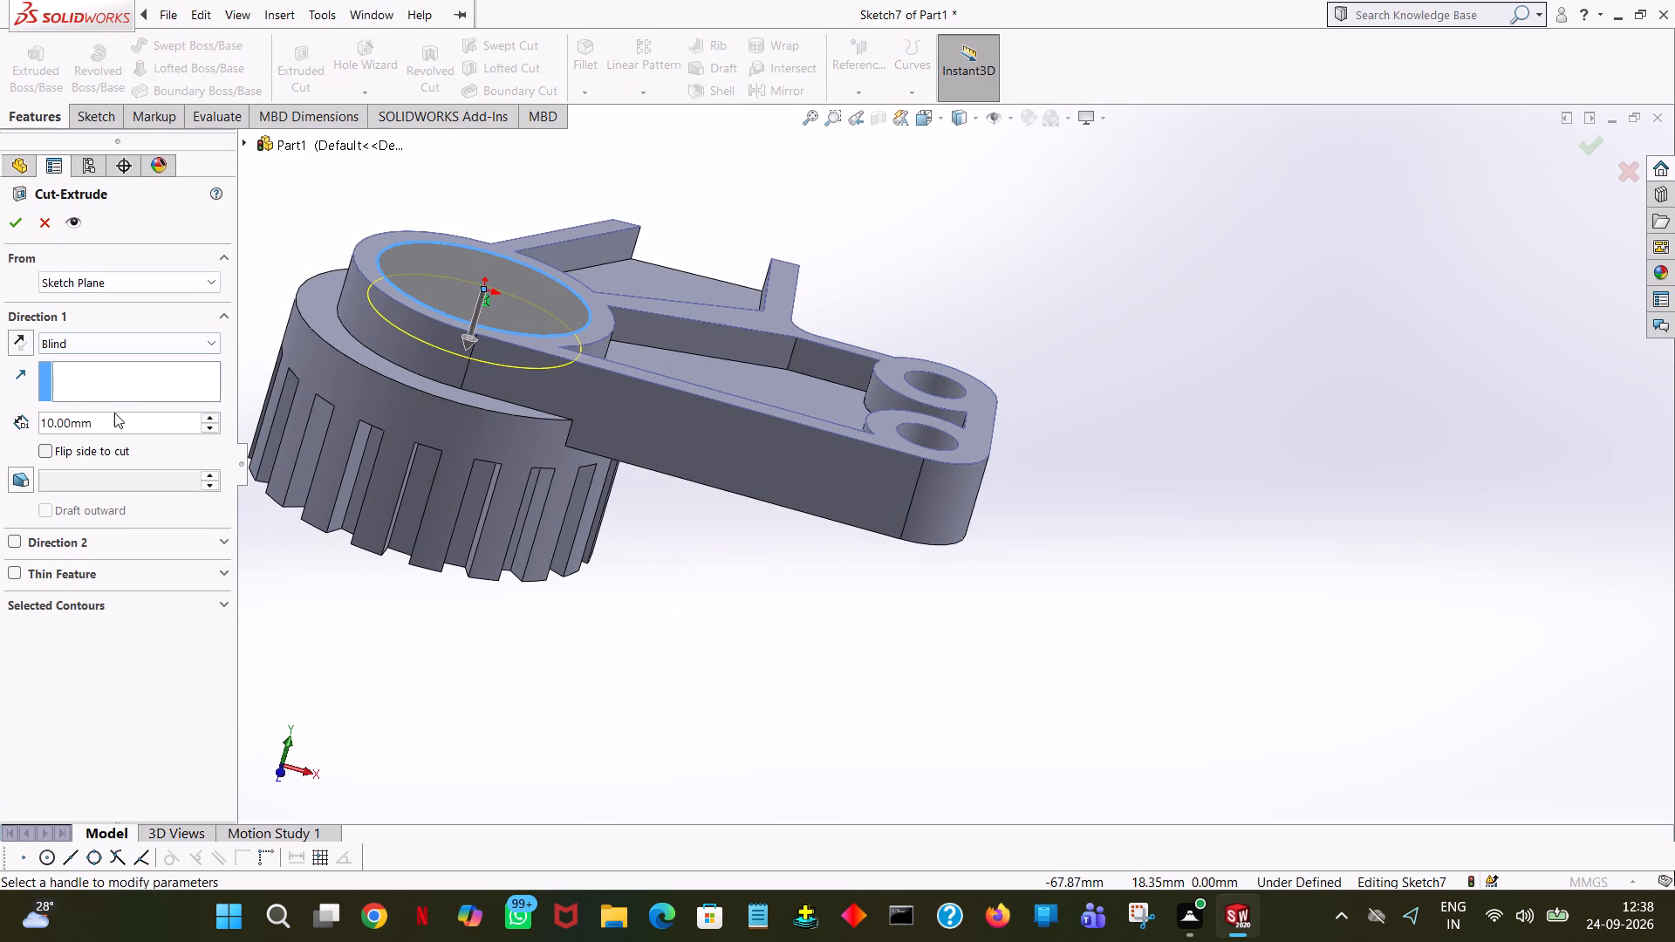
pyautogui.doubleClick(114, 413)
pyautogui.doubleClick(113, 420)
pyautogui.write('25')
pyautogui.click(1414, 379)
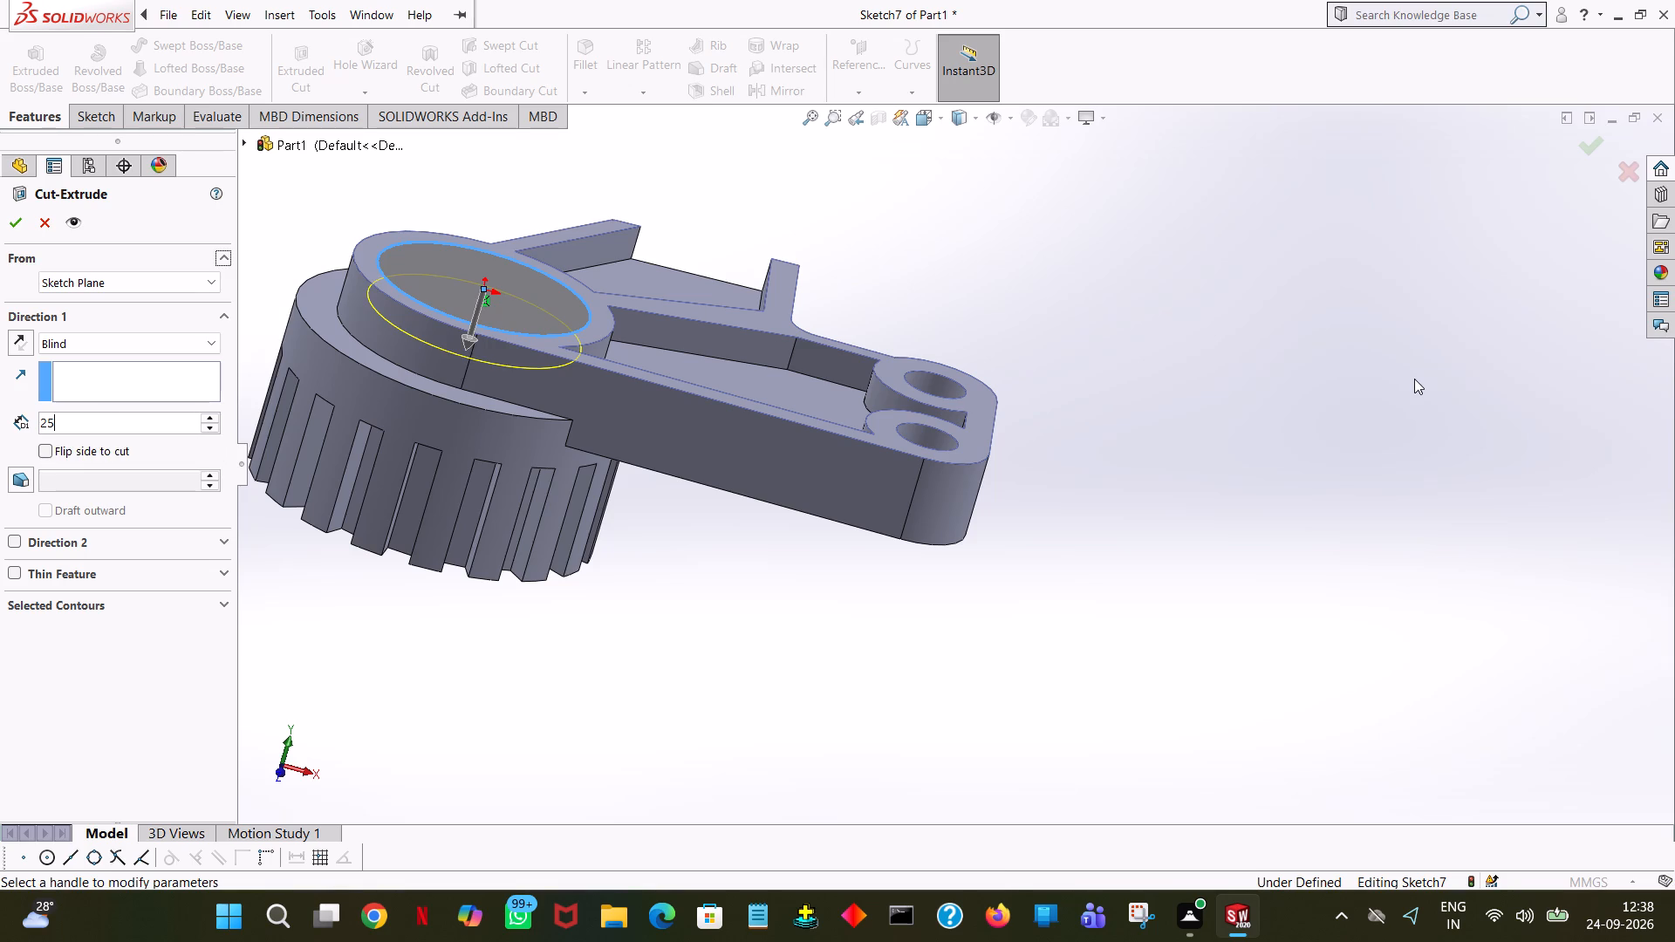
pyautogui.click(15, 222)
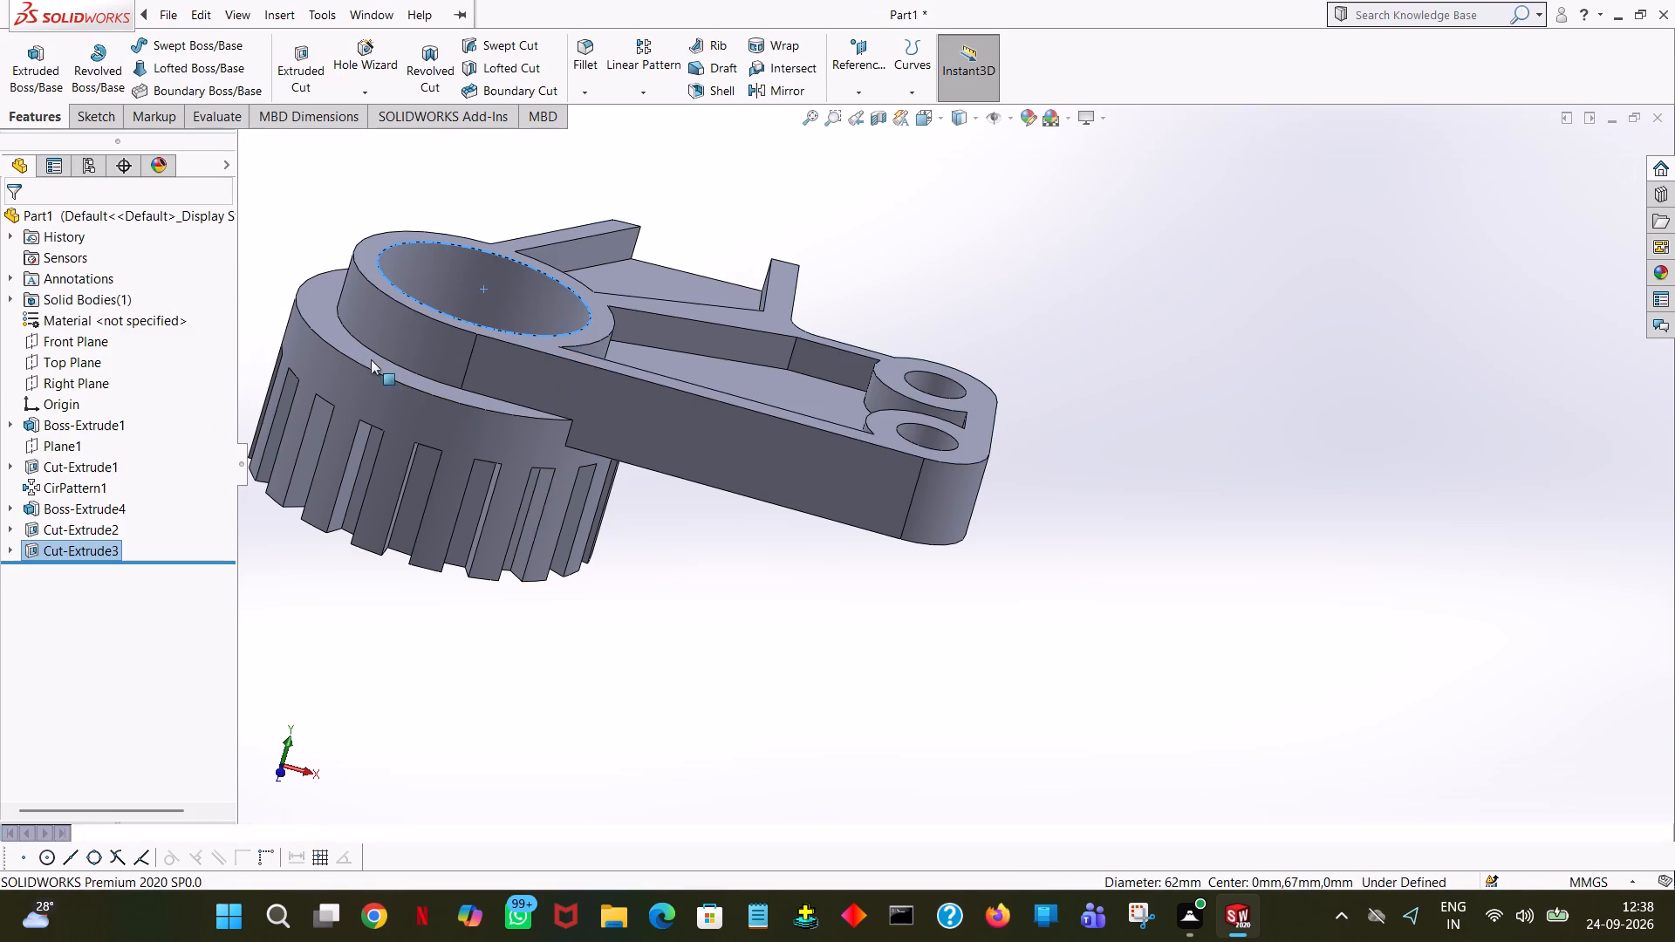
pyautogui.click(728, 597)
# Sketch a circle of radius 56/2 mm centred on the origin on the floor of the round recess.
pyautogui.moveTo(755, 661); pyautogui.dragTo(766, 832, button='middle')
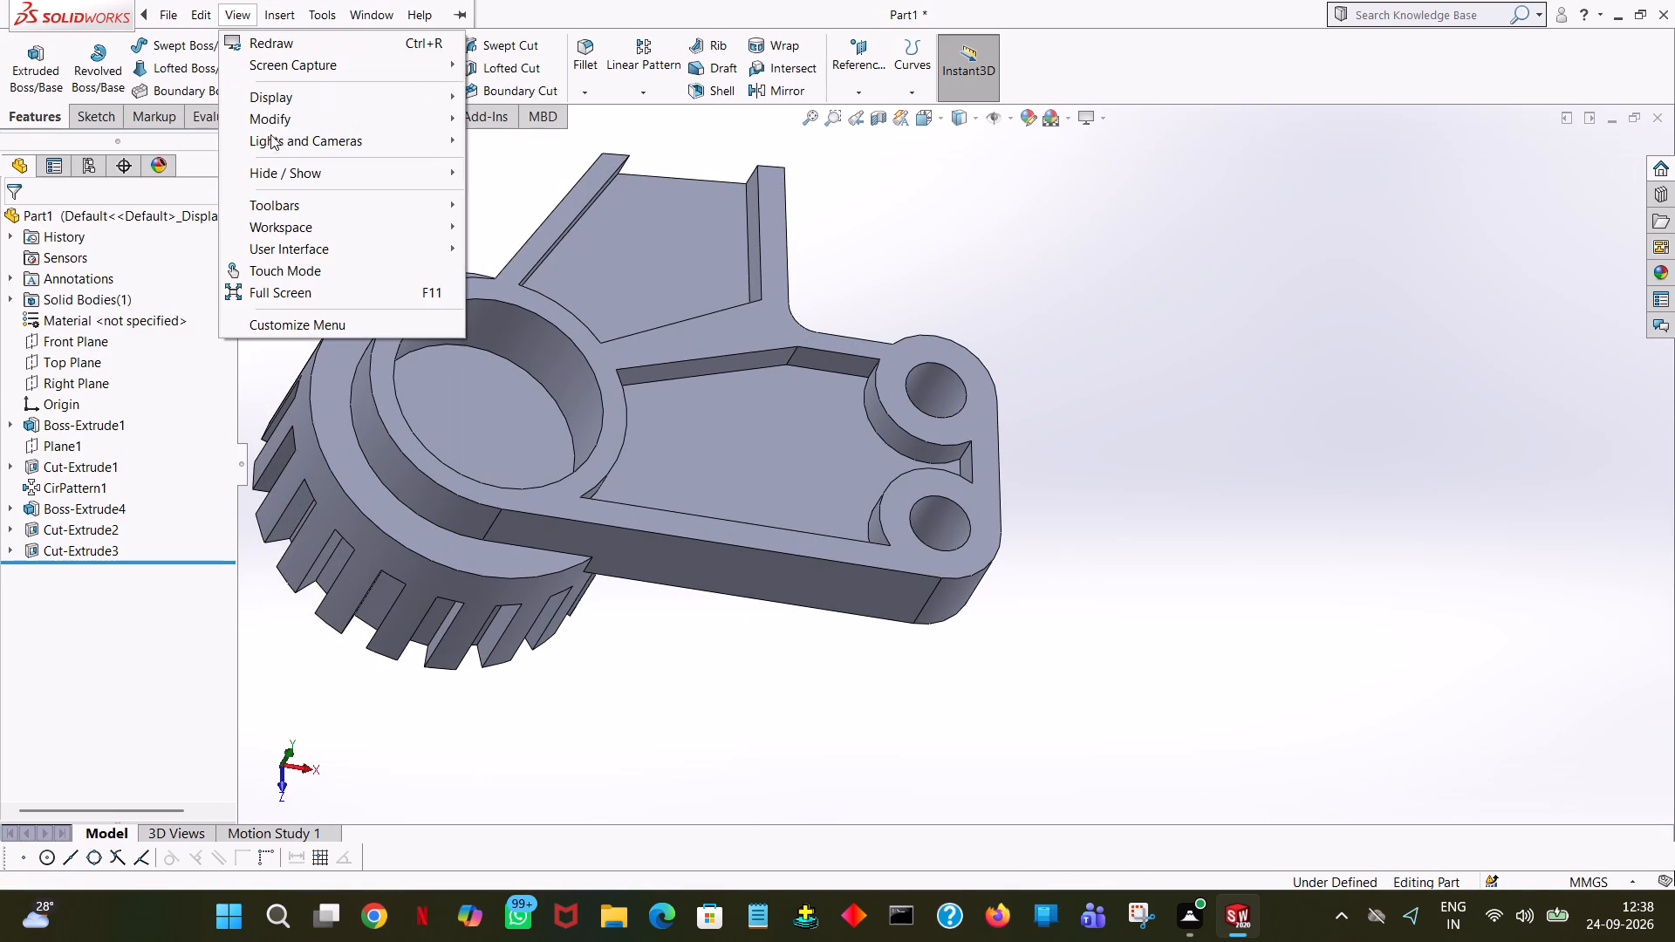
pyautogui.click(530, 176)
pyautogui.click(308, 68)
pyautogui.click(462, 399)
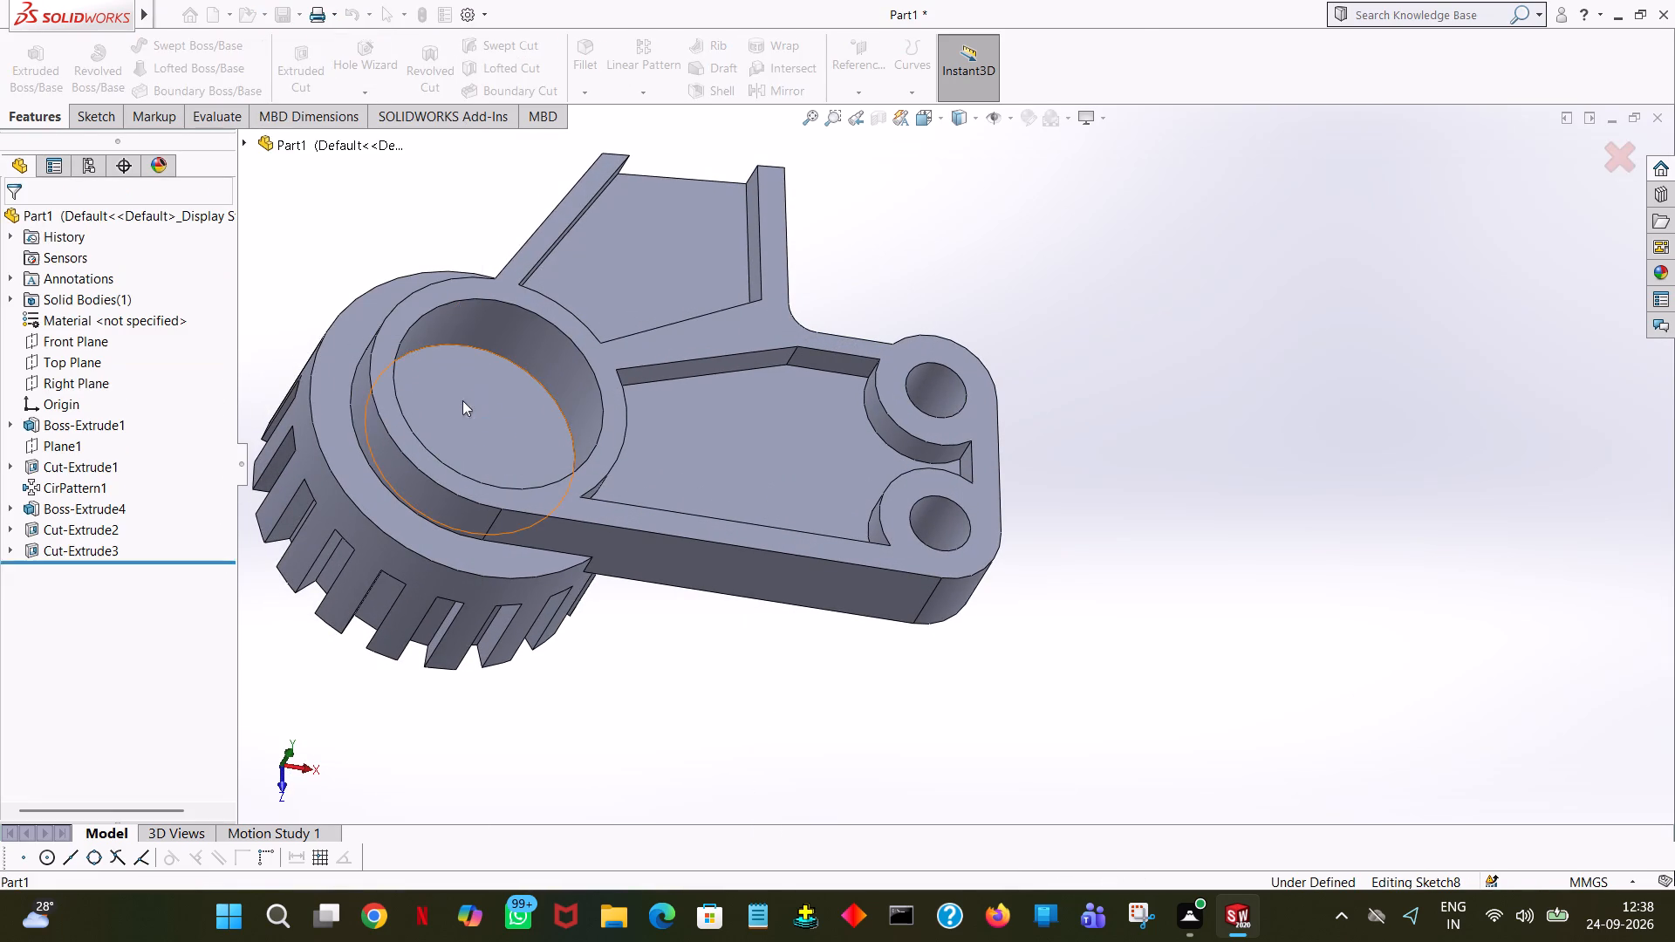
pyautogui.press('space')
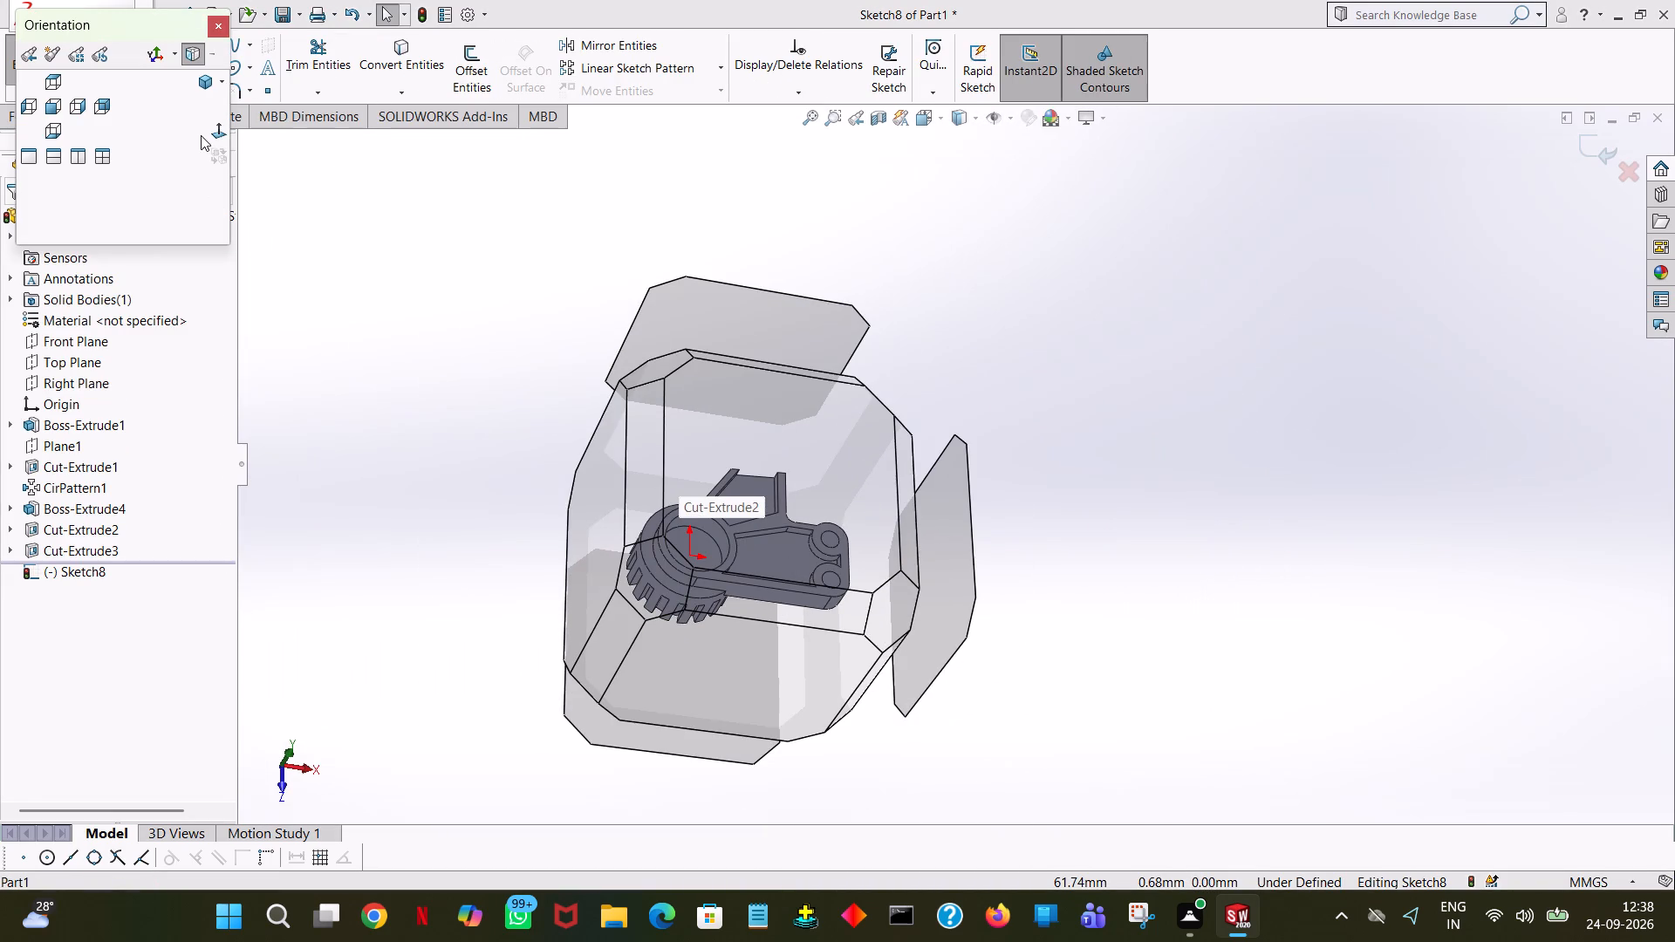
pyautogui.click(211, 130)
pyautogui.click(198, 49)
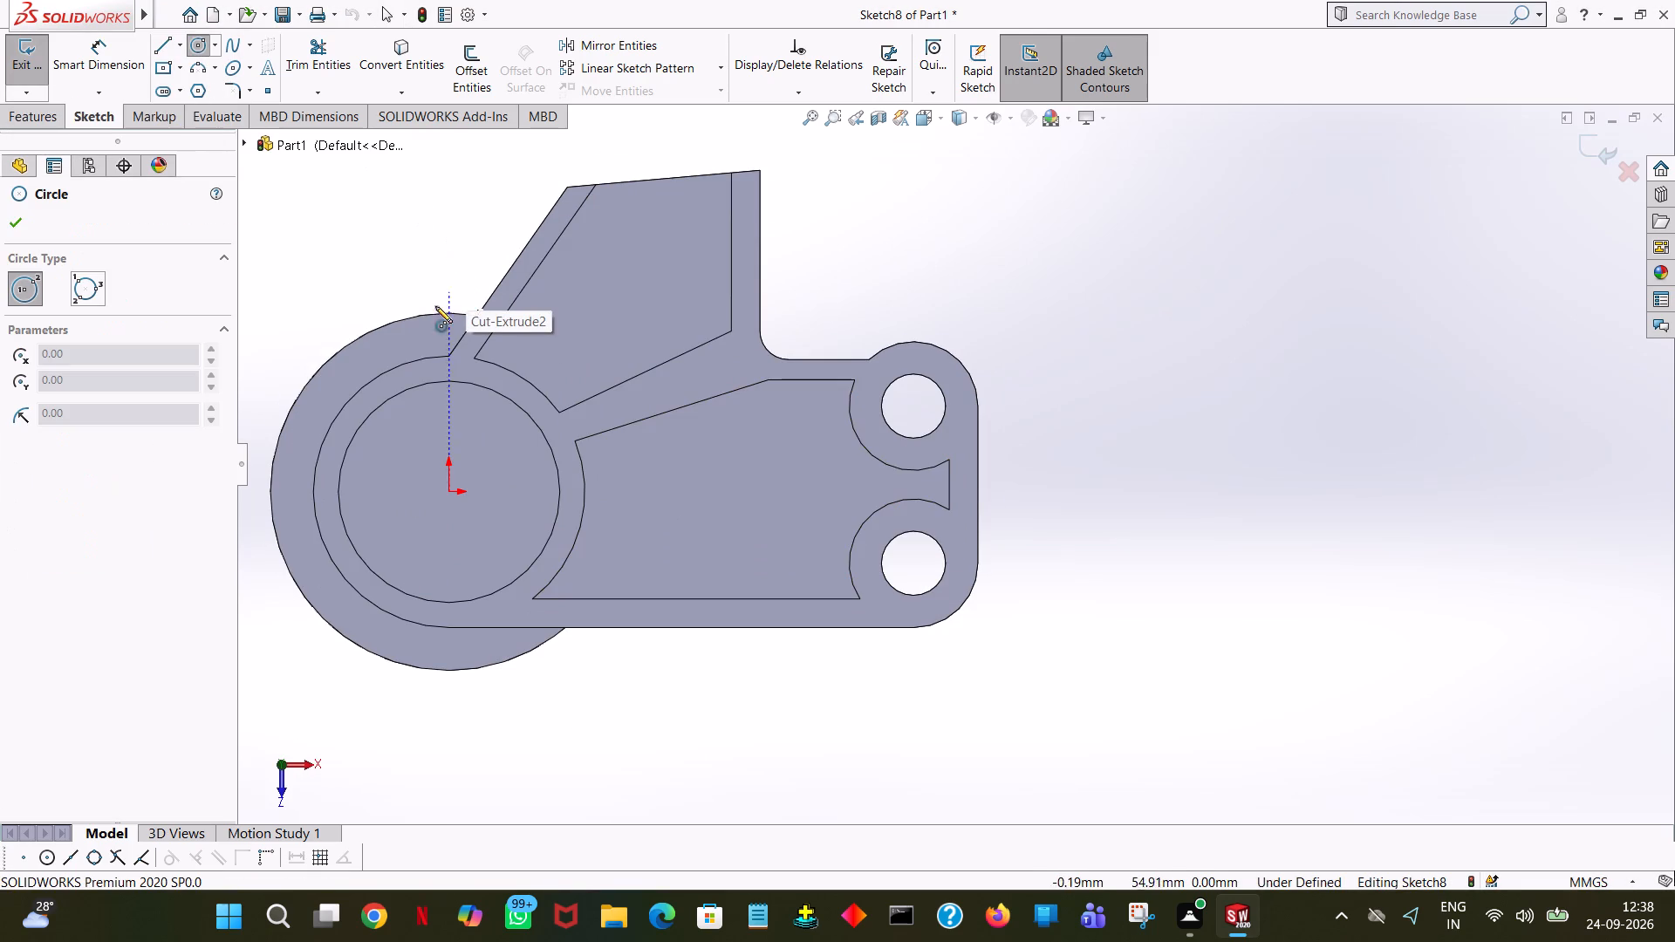
pyautogui.click(447, 489)
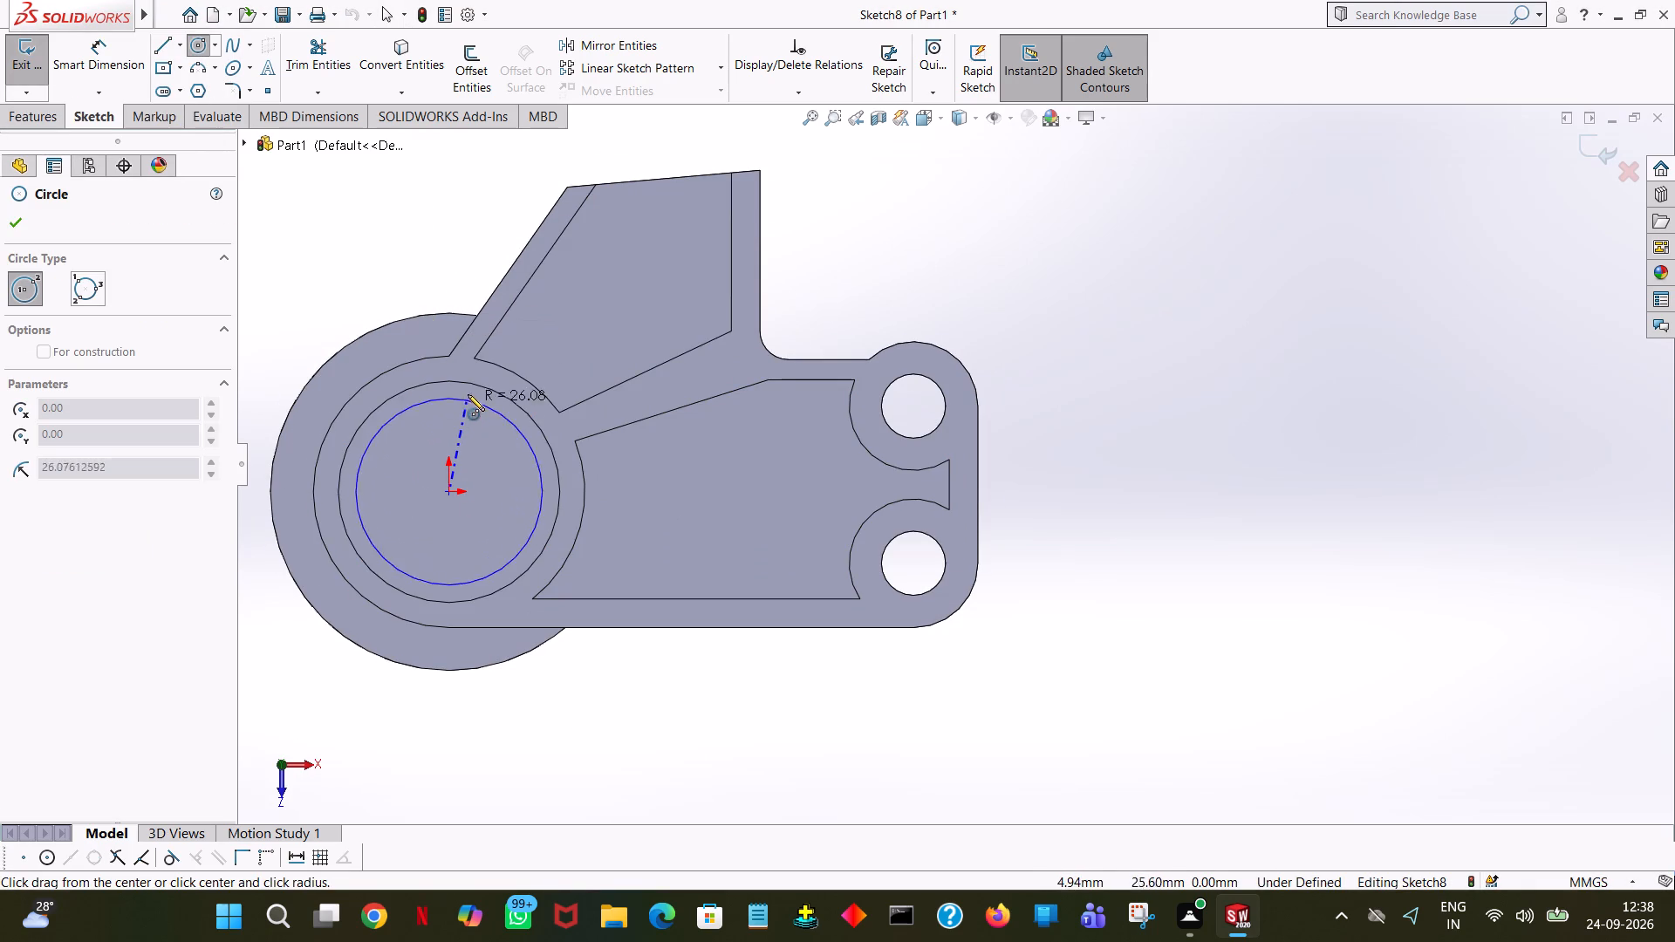
pyautogui.click(468, 399)
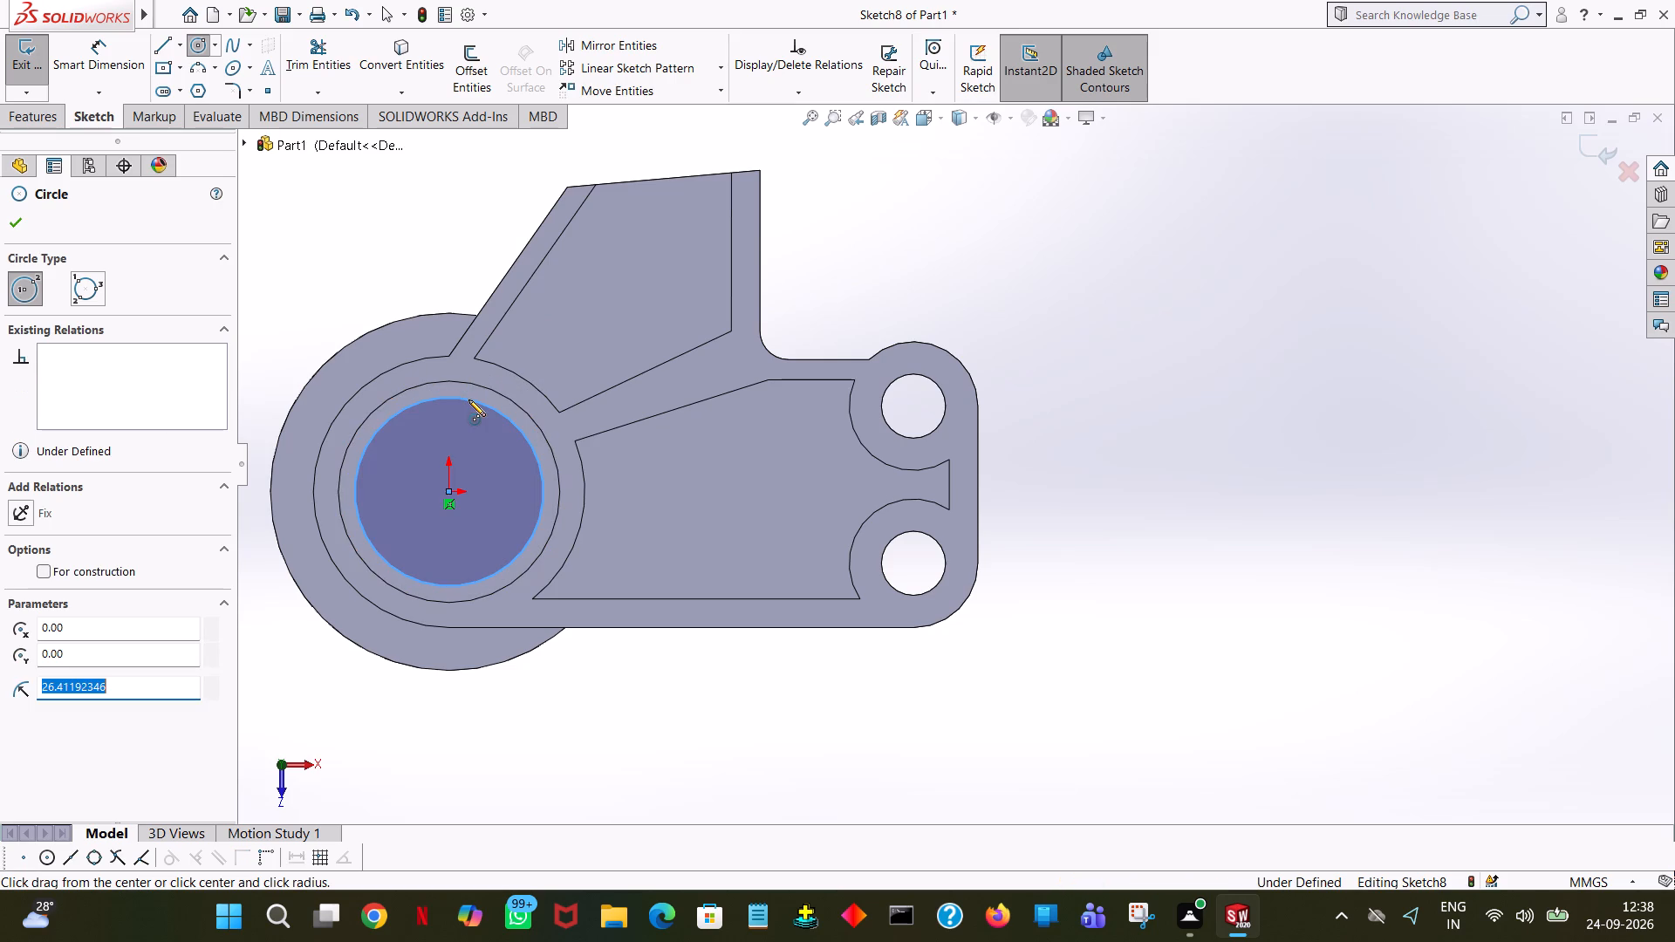
pyautogui.write('56/2')
pyautogui.press('Return')
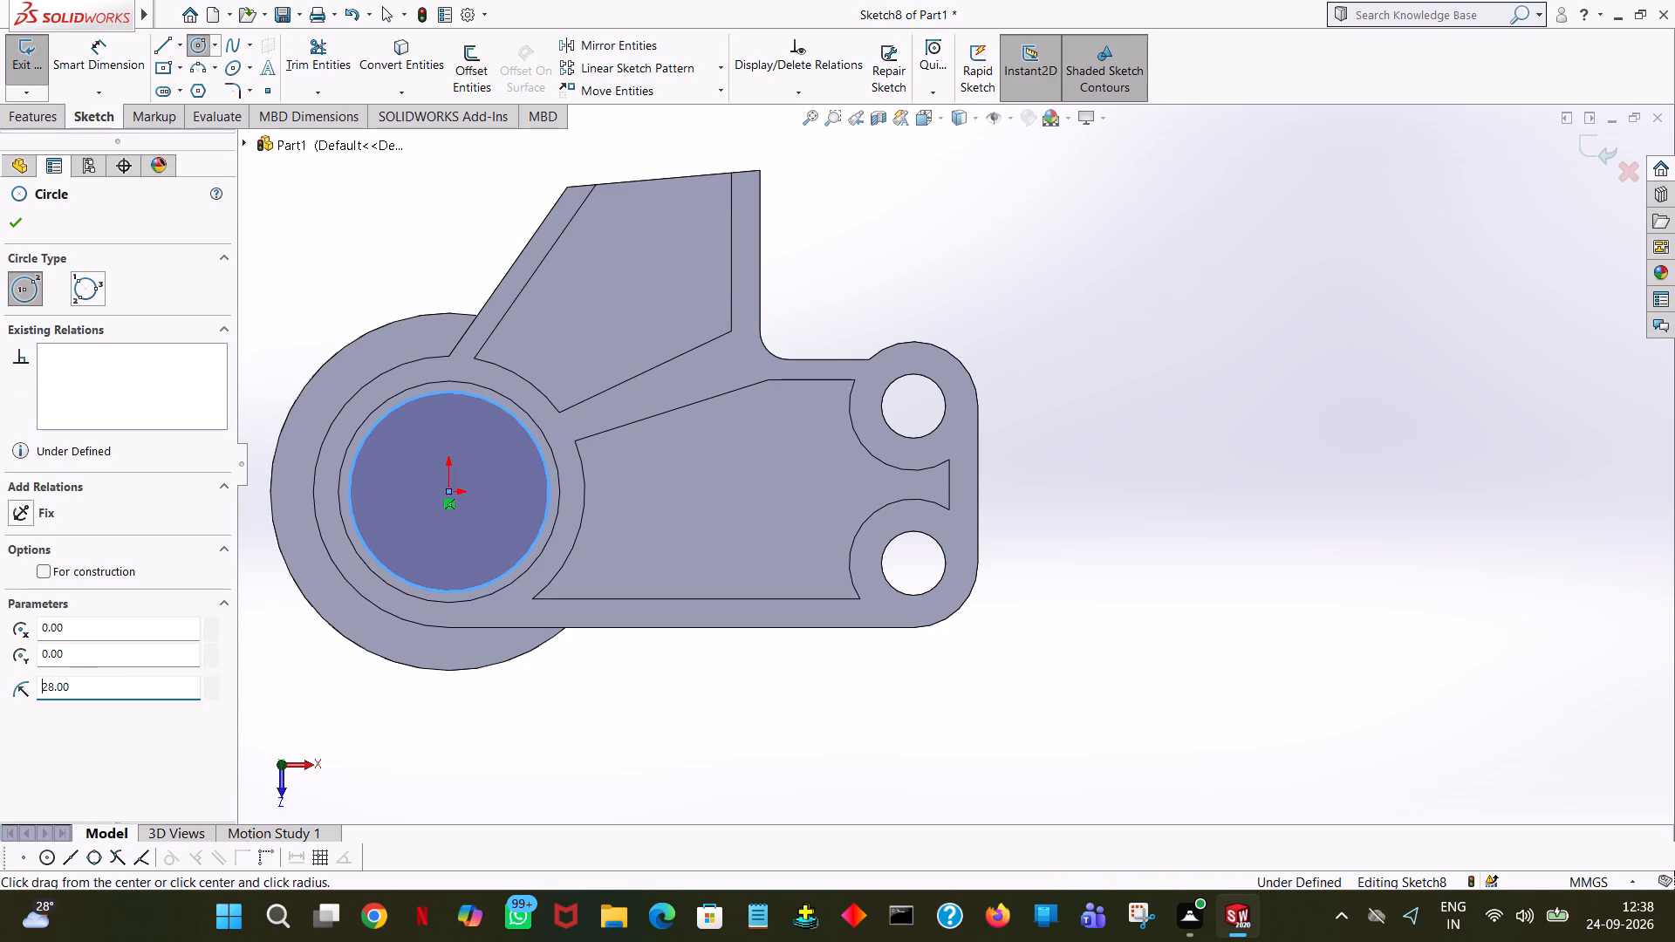
pyautogui.click(3, 220)
# Extrude-cut the recess-floor circle as a blind cut, extending its depth freehand past the bottom of the grooved hub.
pyautogui.moveTo(288, 277); pyautogui.dragTo(311, 270, button='middle')
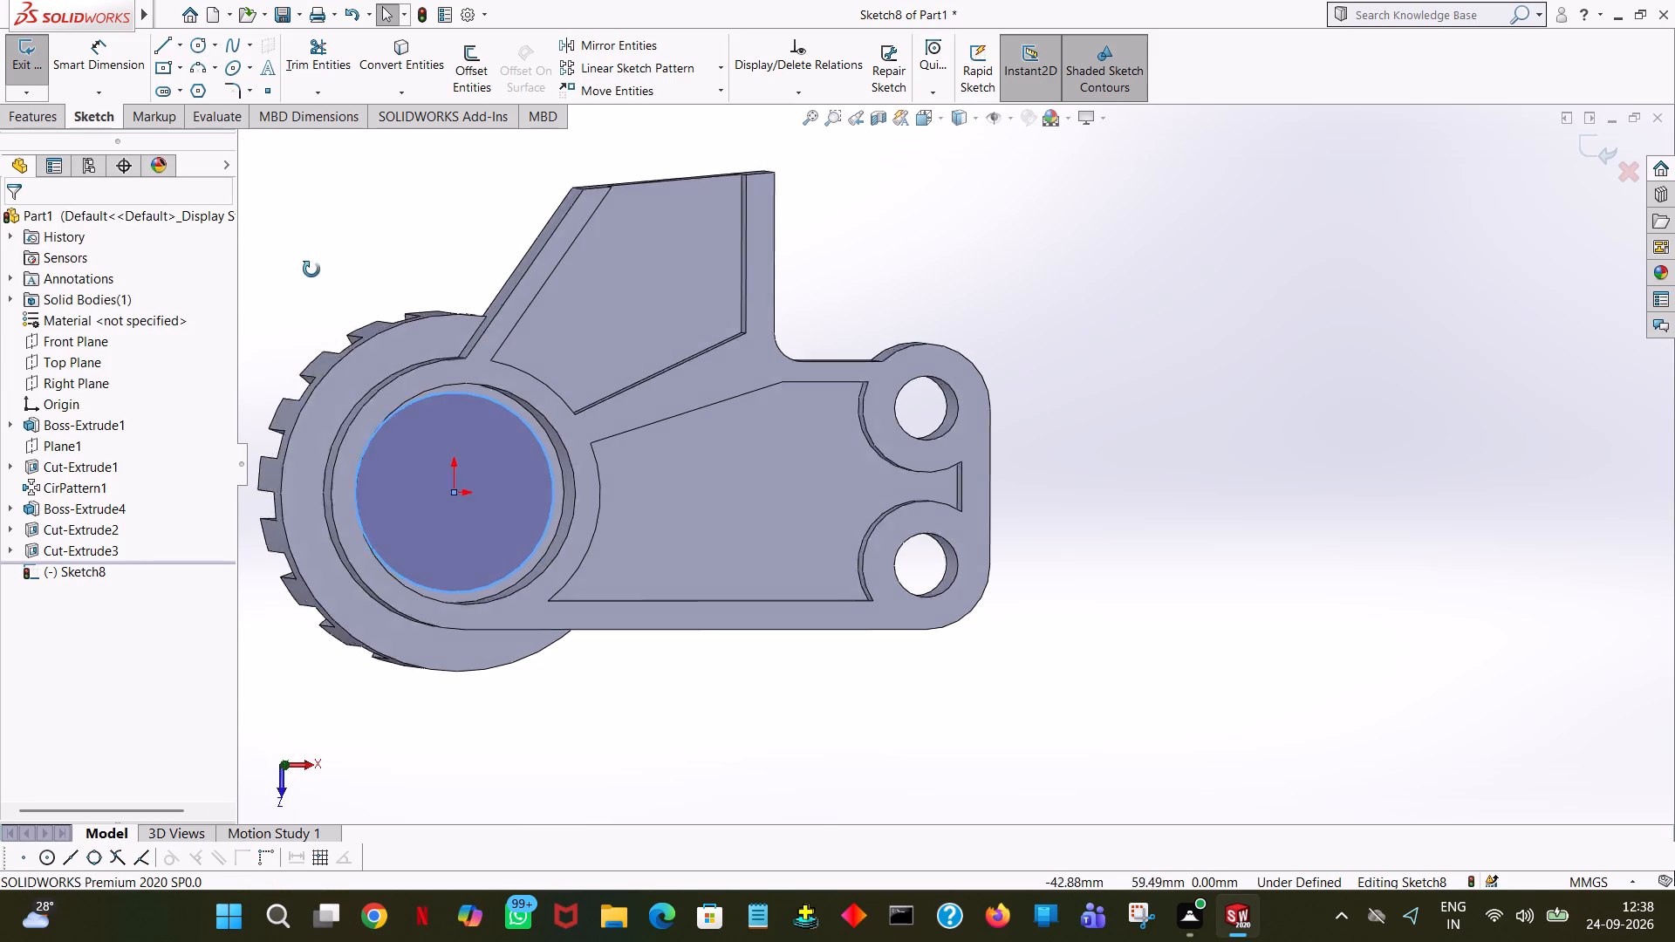
pyautogui.moveTo(311, 270); pyautogui.dragTo(299, 143, button='middle')
pyautogui.click(57, 116)
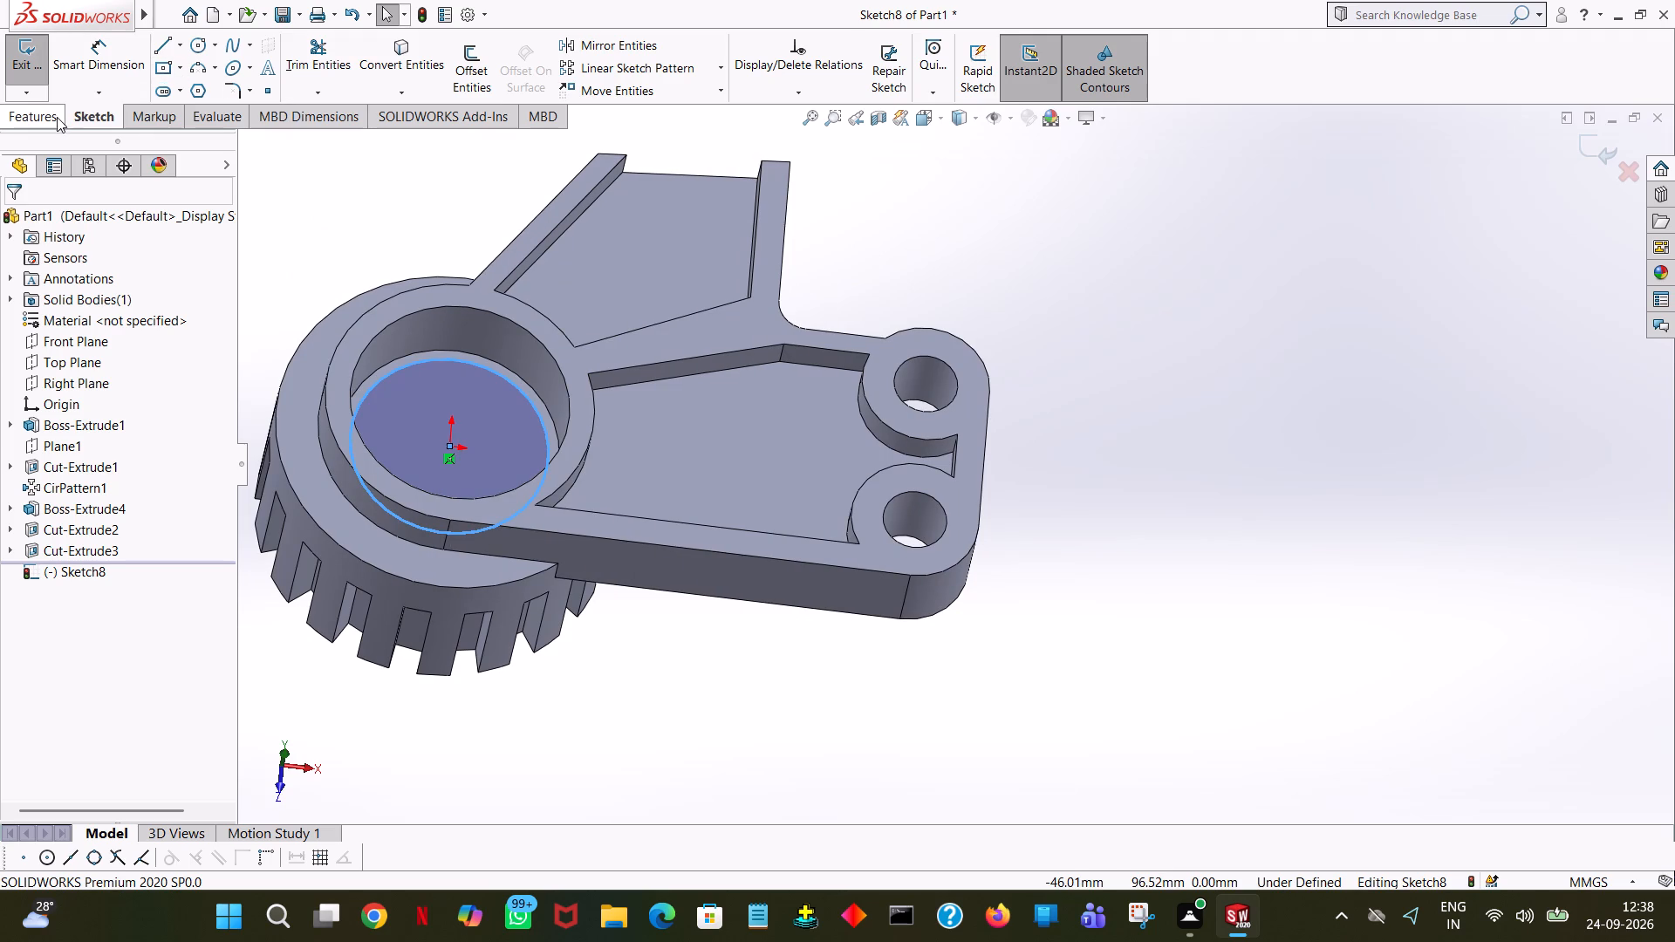
pyautogui.click(289, 61)
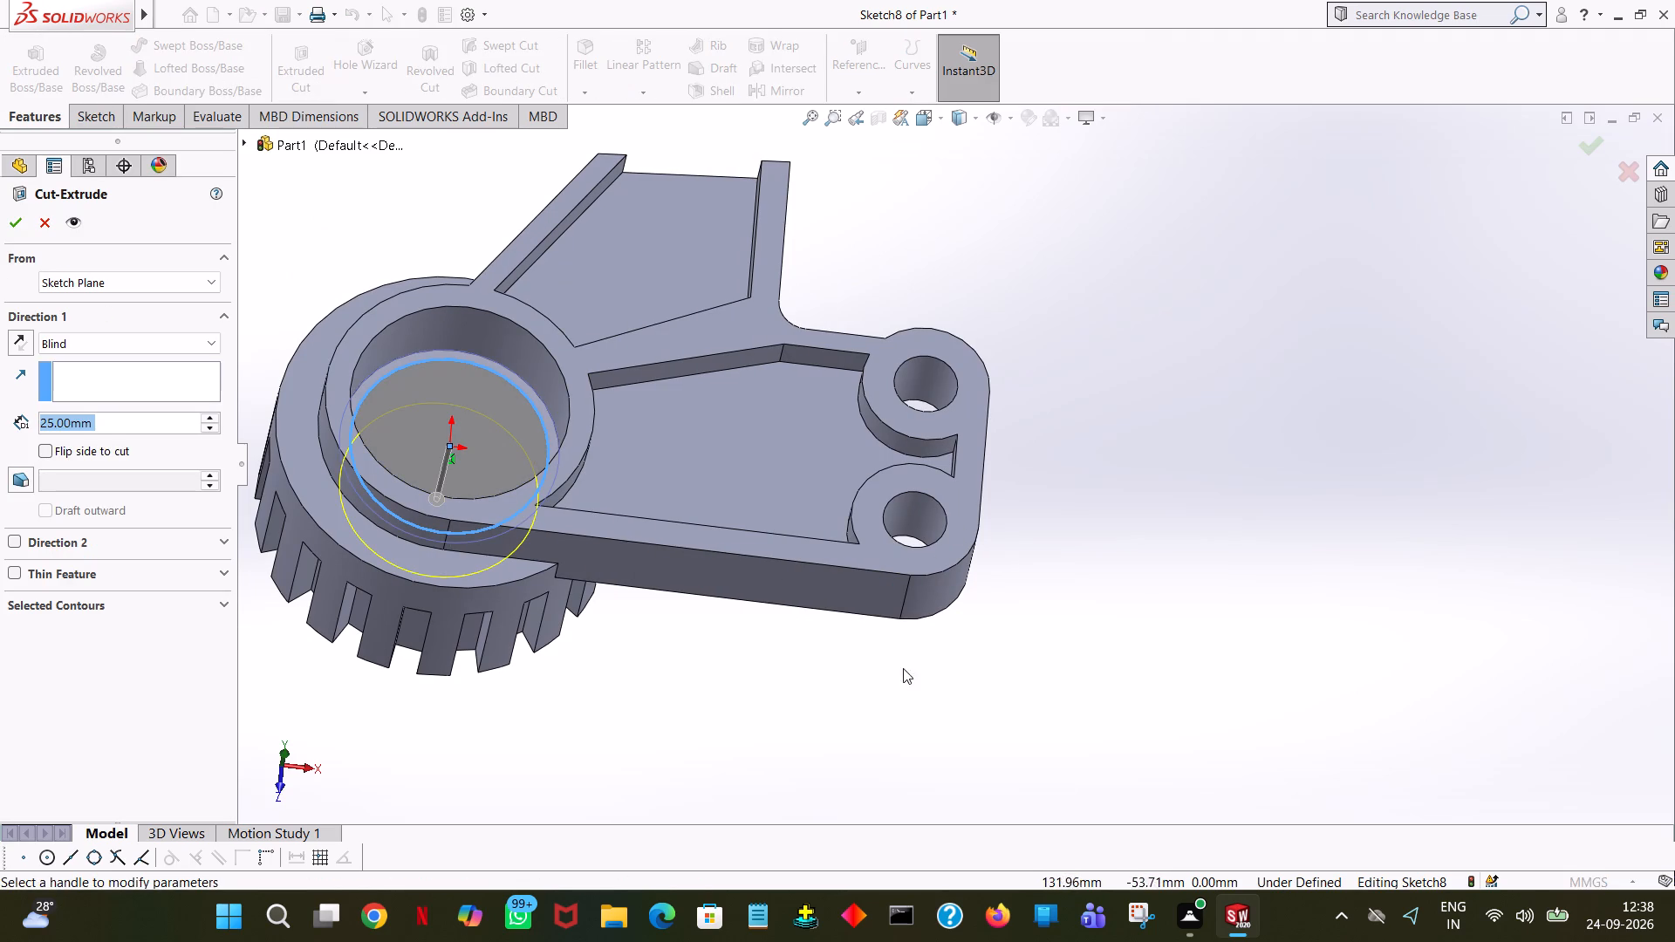
pyautogui.moveTo(872, 765); pyautogui.dragTo(925, 546, button='middle')
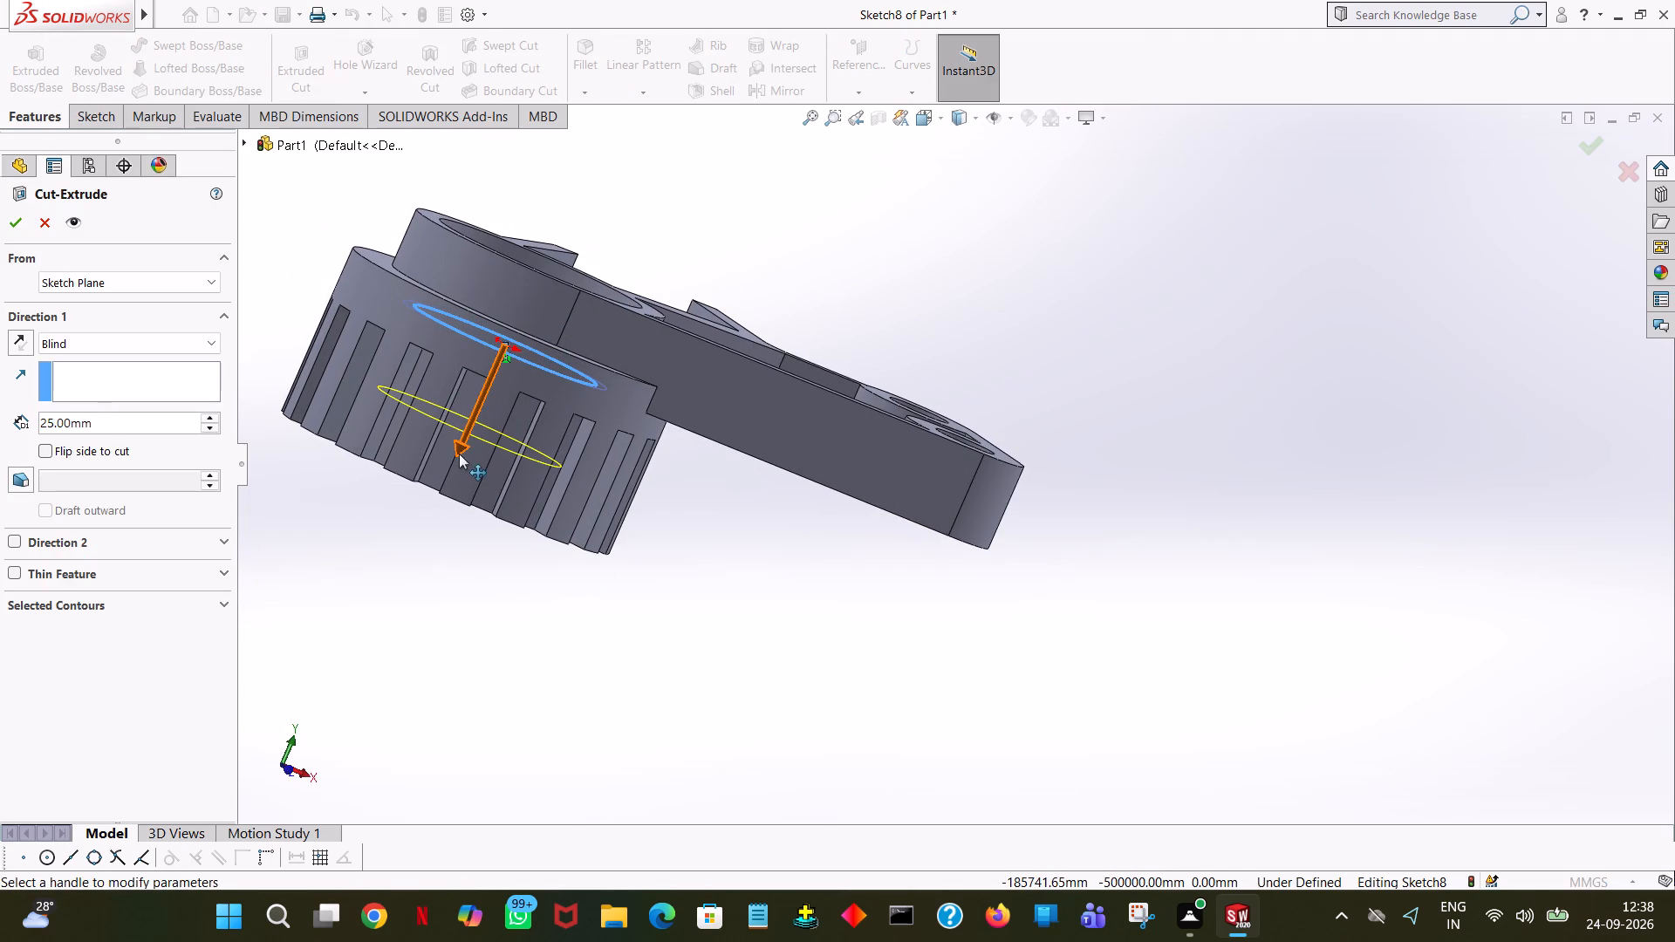
pyautogui.moveTo(459, 454); pyautogui.dragTo(426, 543)
pyautogui.click(21, 228)
pyautogui.click(1013, 301)
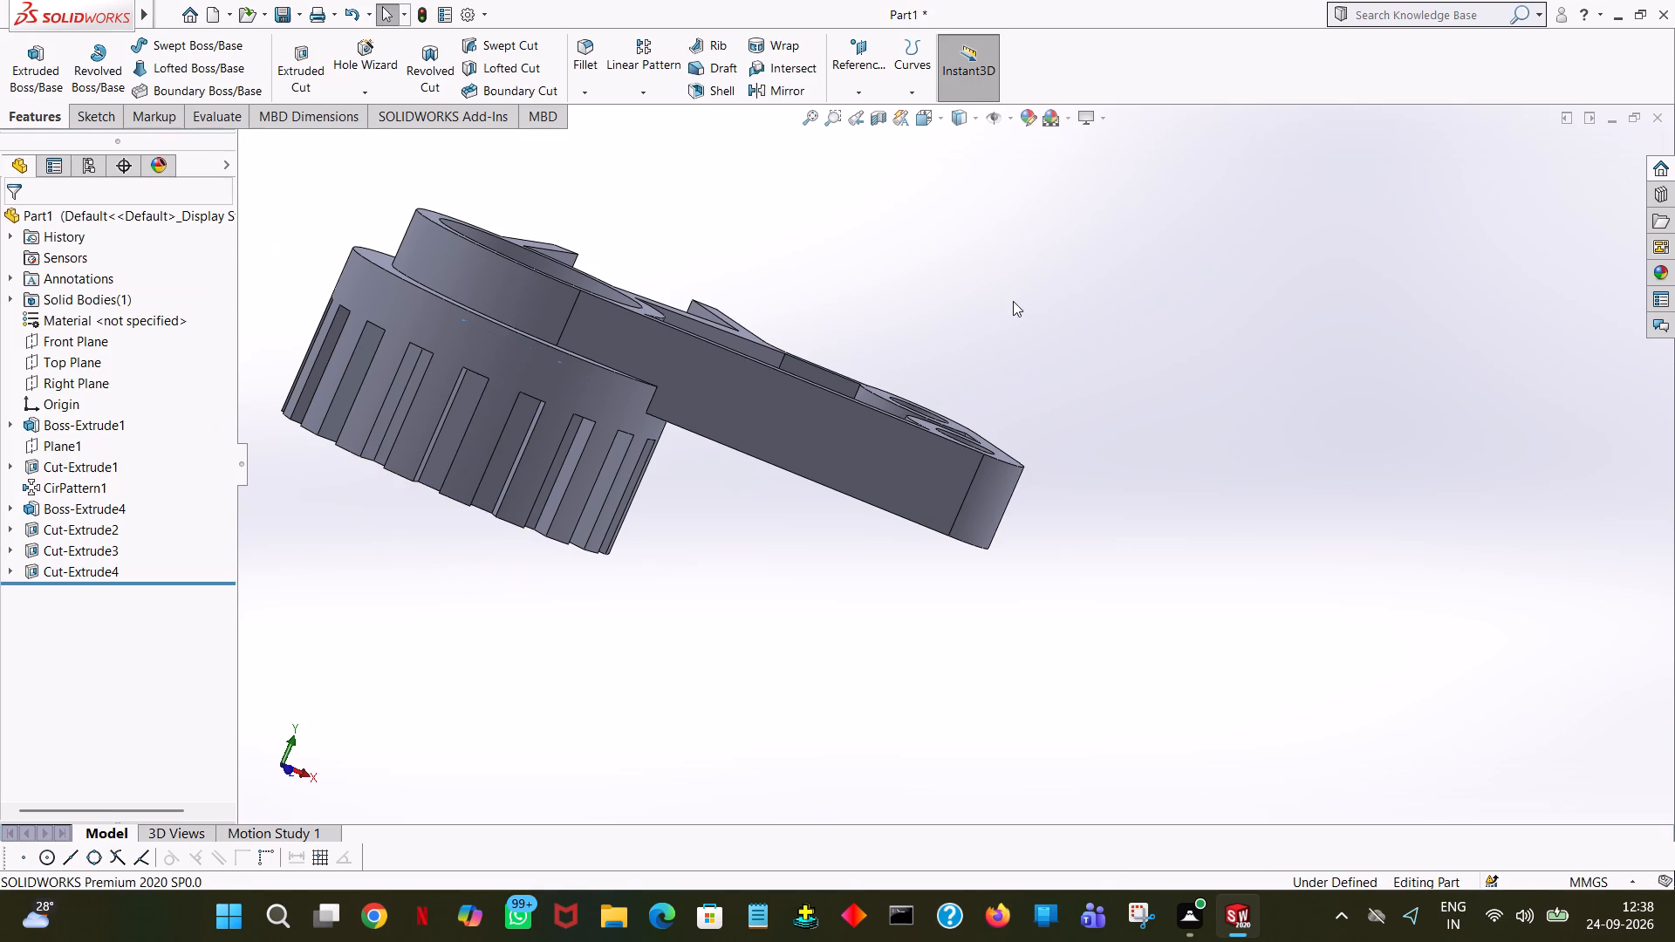
pyautogui.moveTo(1015, 305); pyautogui.dragTo(967, 531, button='middle')
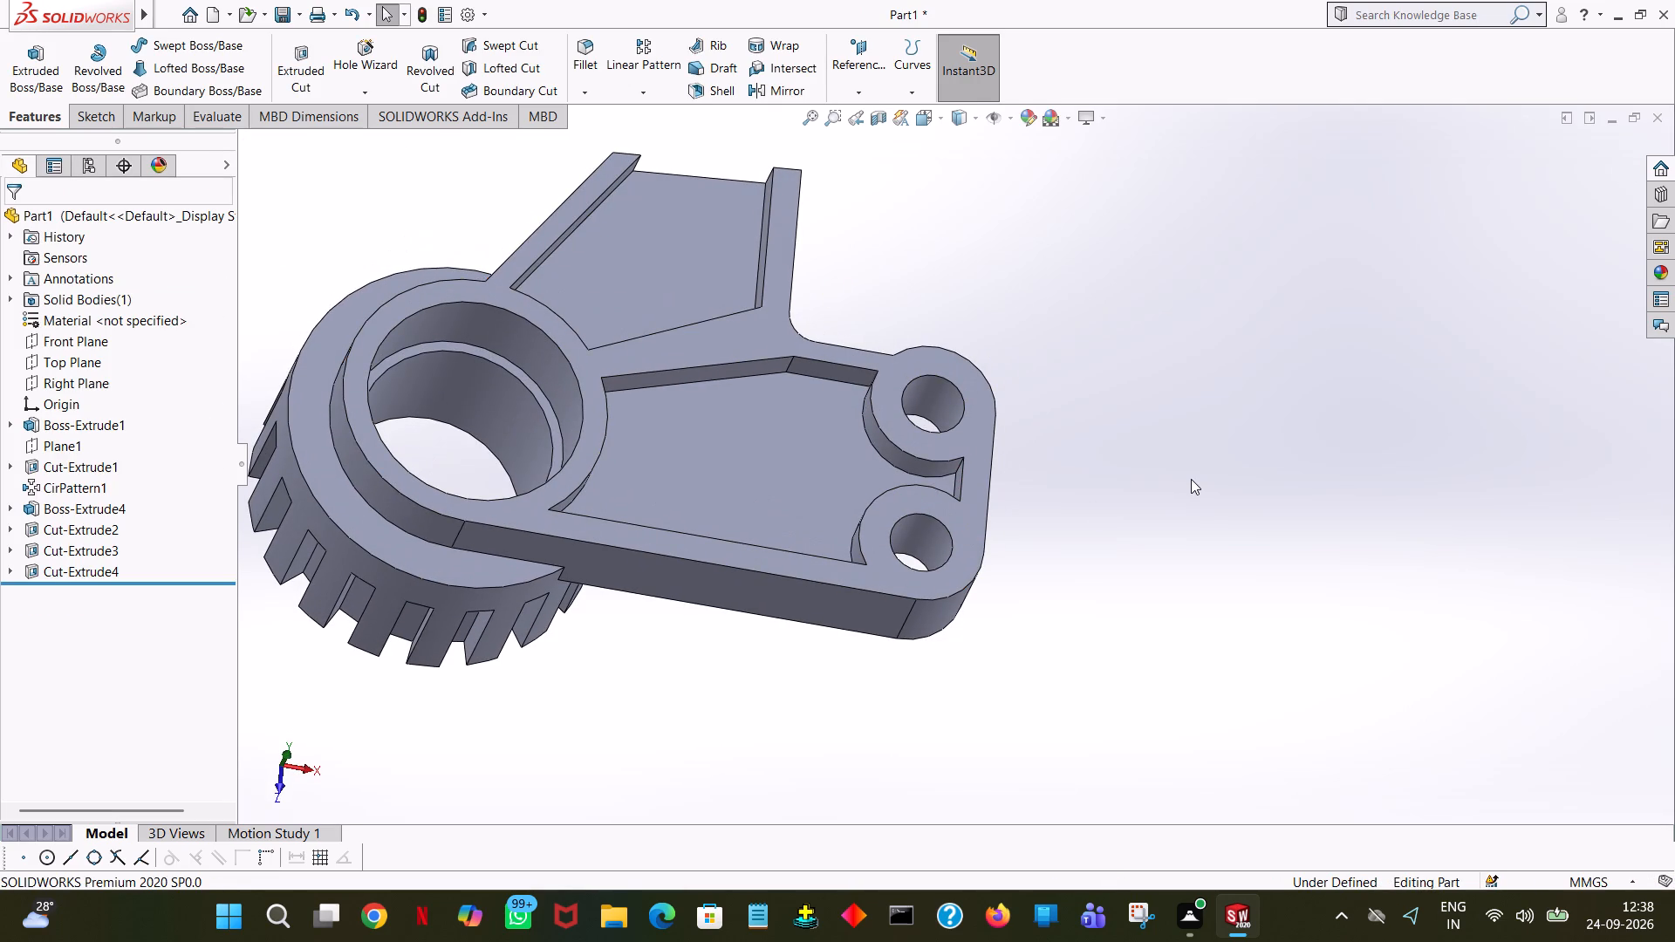
pyautogui.moveTo(1194, 483); pyautogui.dragTo(1190, 480, button='middle')
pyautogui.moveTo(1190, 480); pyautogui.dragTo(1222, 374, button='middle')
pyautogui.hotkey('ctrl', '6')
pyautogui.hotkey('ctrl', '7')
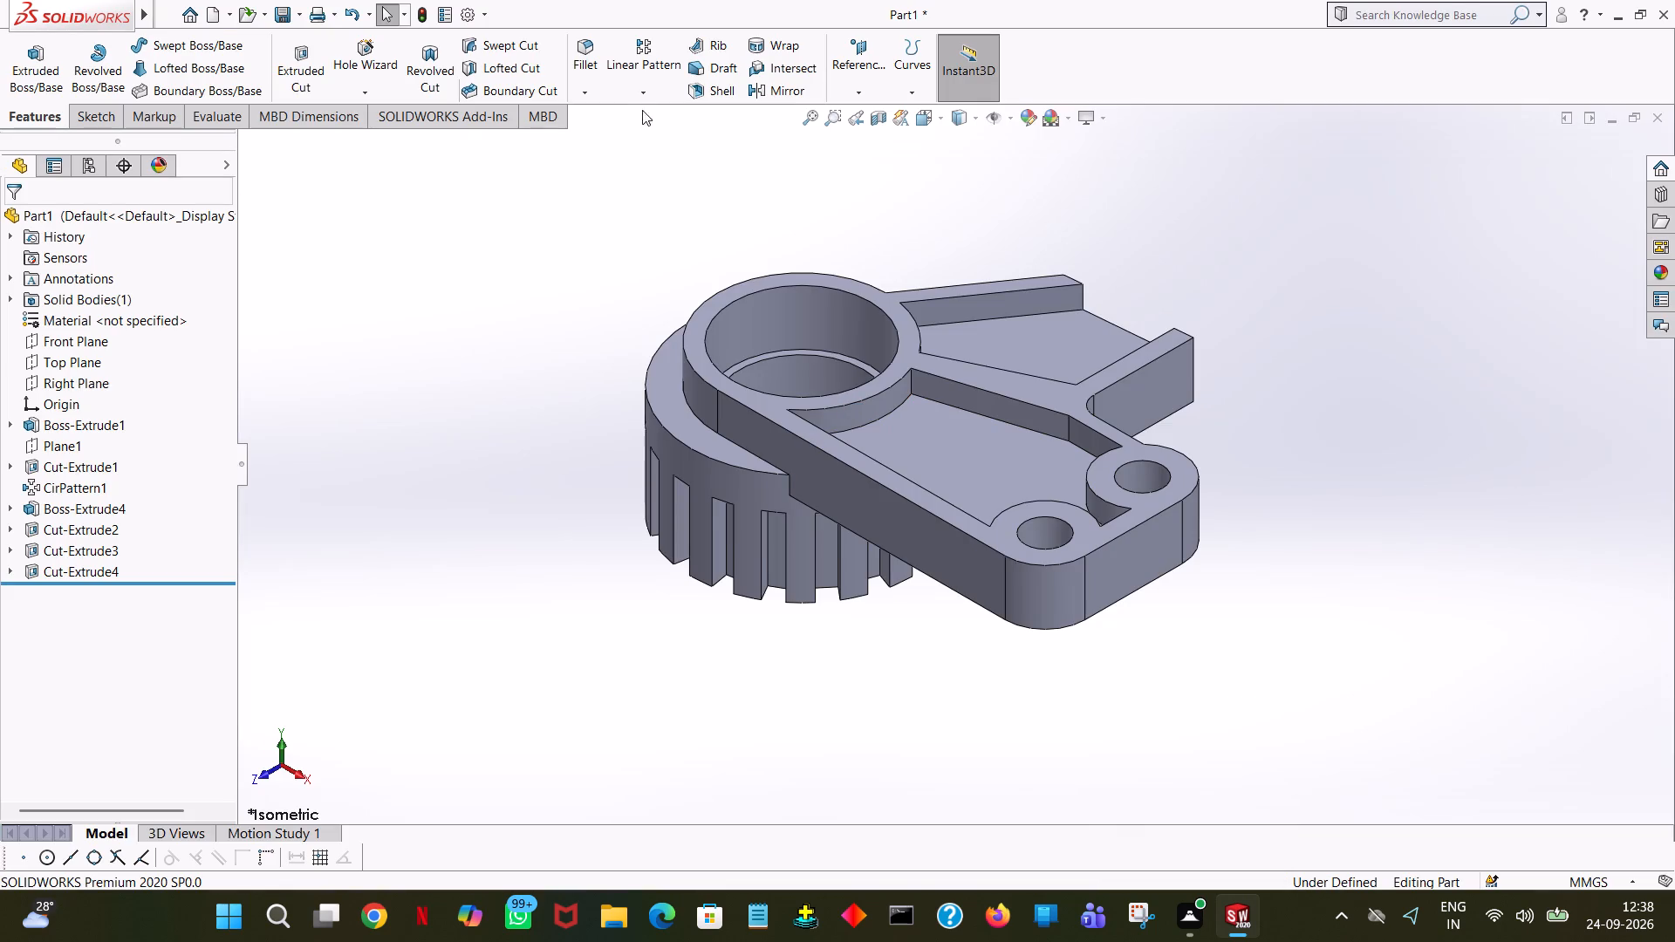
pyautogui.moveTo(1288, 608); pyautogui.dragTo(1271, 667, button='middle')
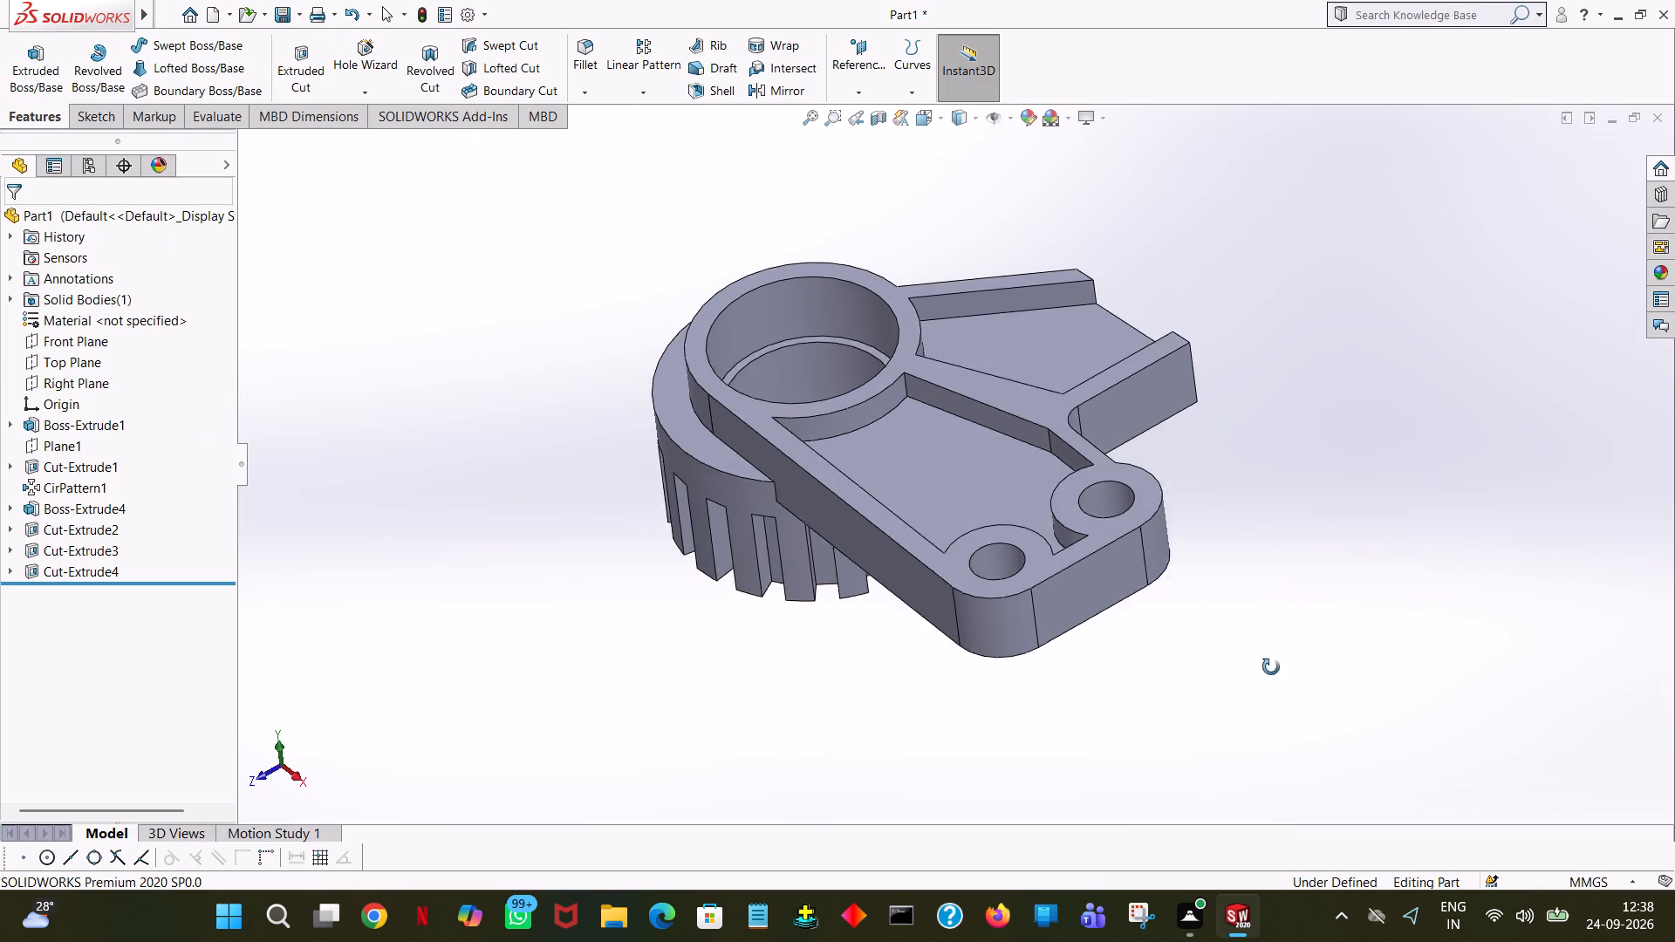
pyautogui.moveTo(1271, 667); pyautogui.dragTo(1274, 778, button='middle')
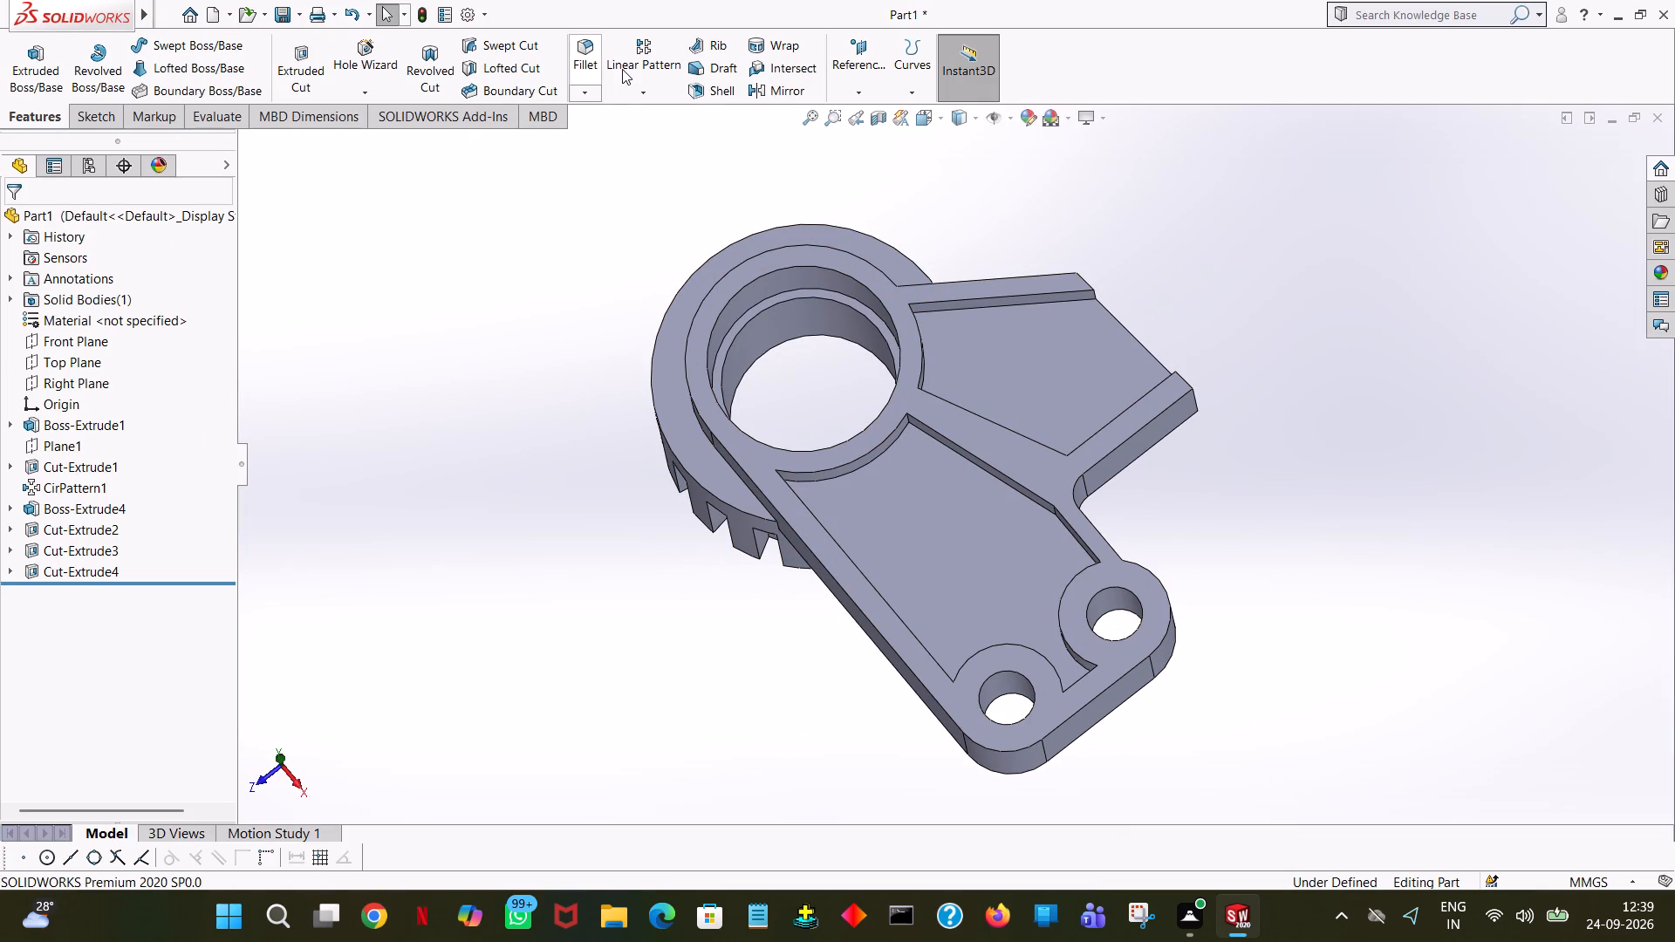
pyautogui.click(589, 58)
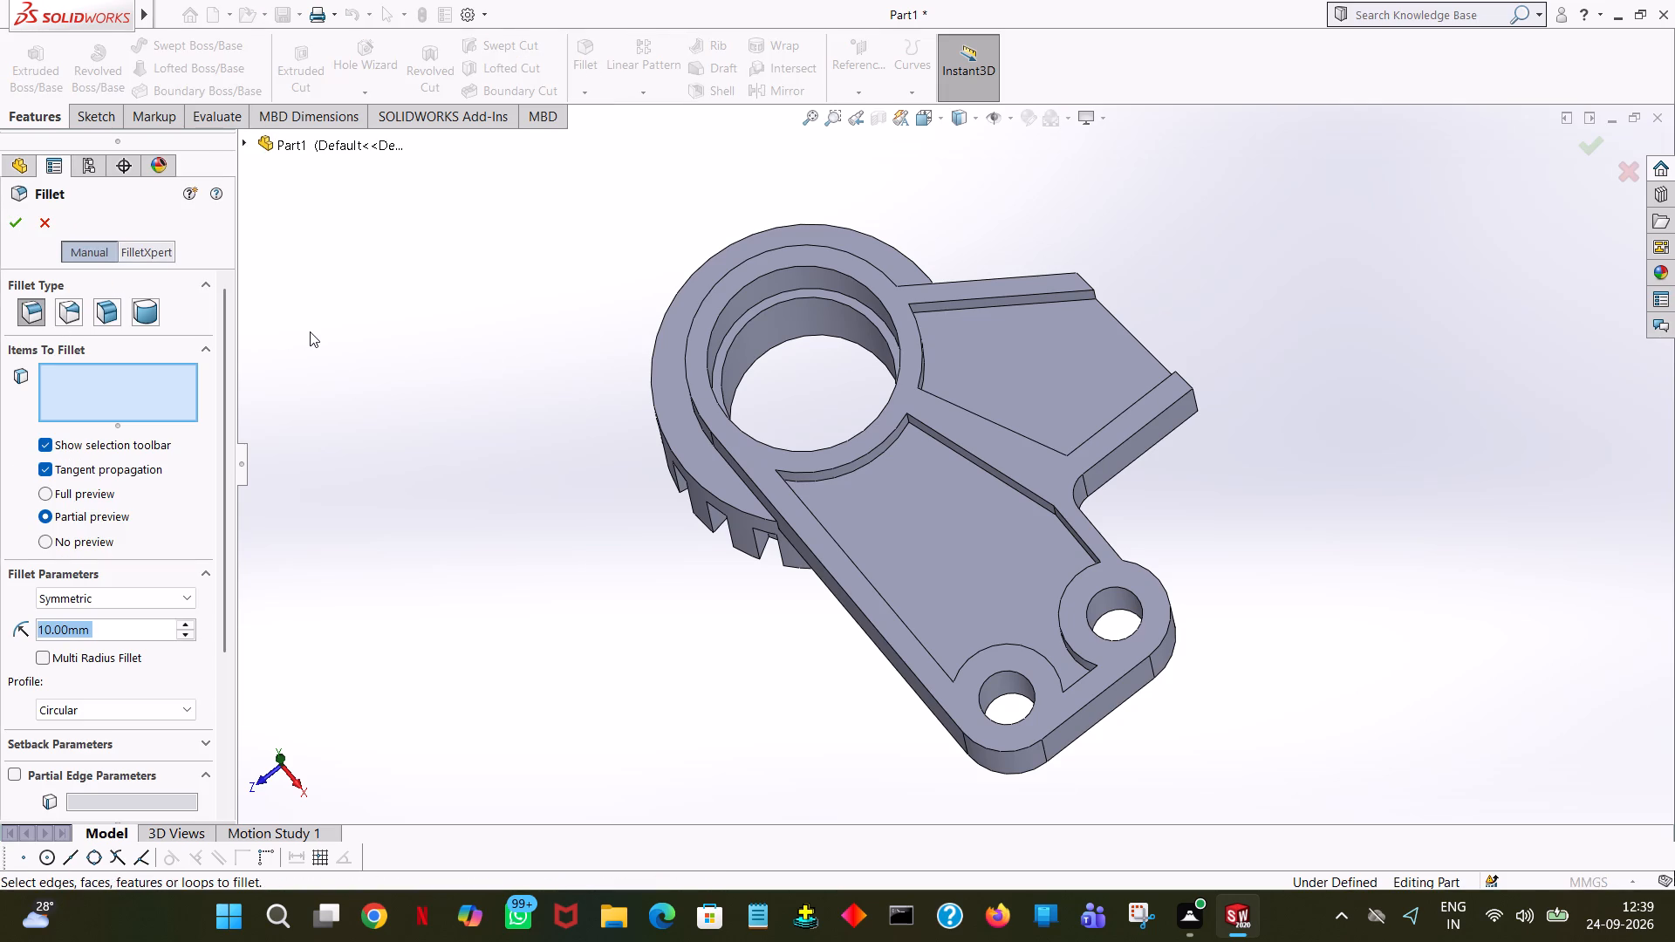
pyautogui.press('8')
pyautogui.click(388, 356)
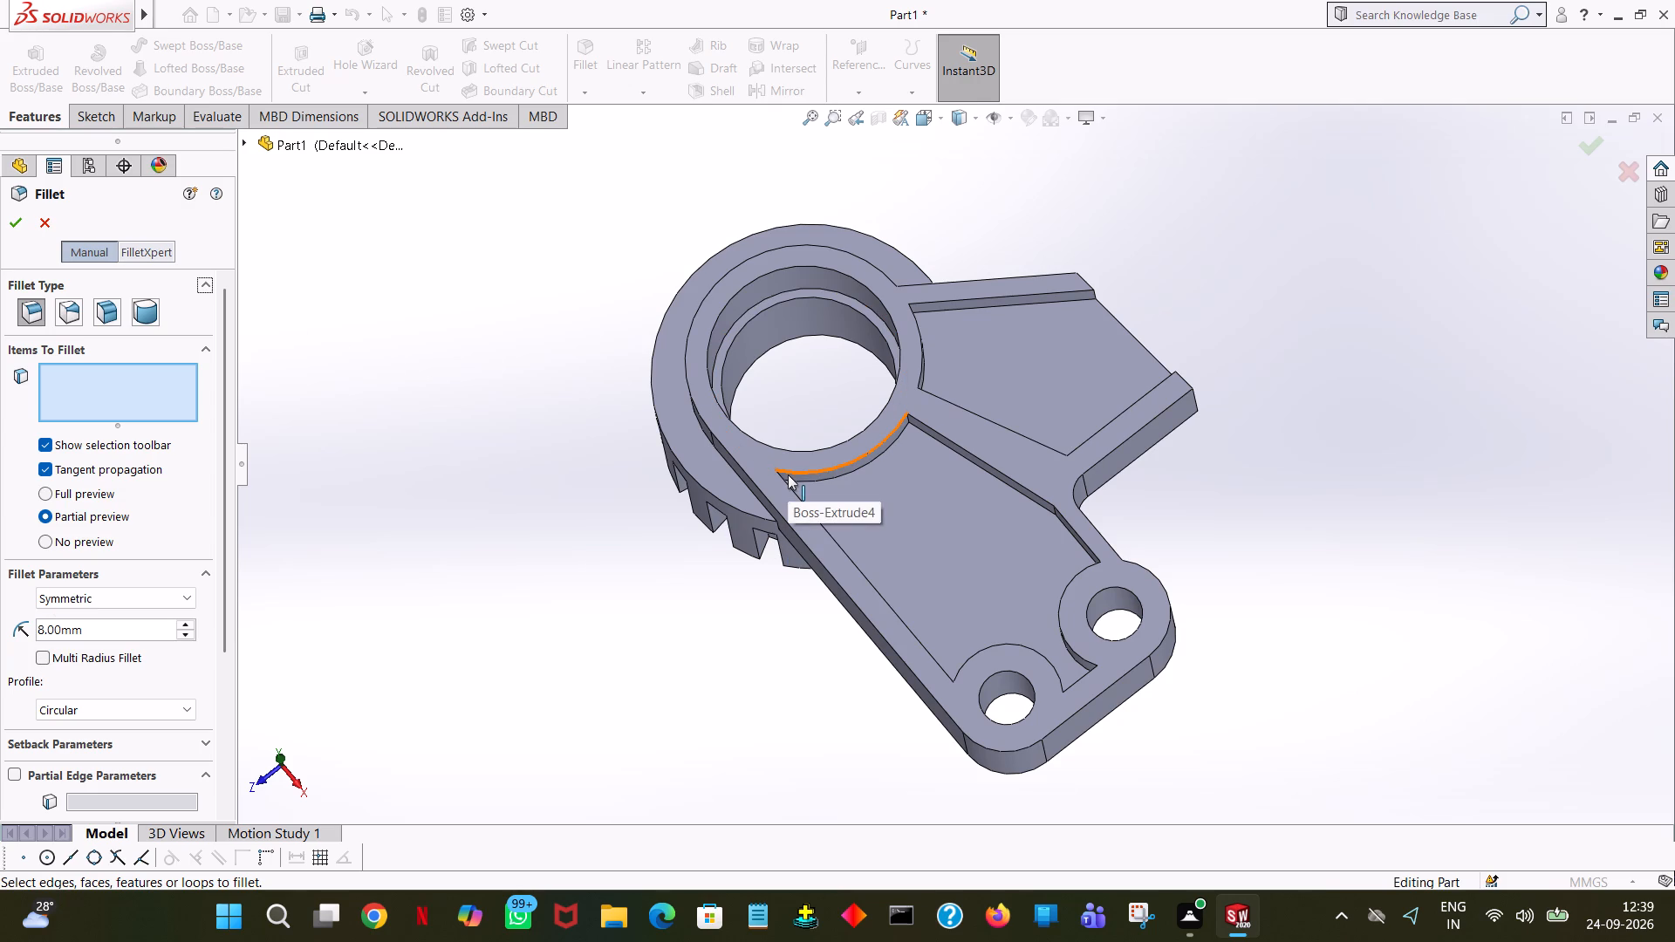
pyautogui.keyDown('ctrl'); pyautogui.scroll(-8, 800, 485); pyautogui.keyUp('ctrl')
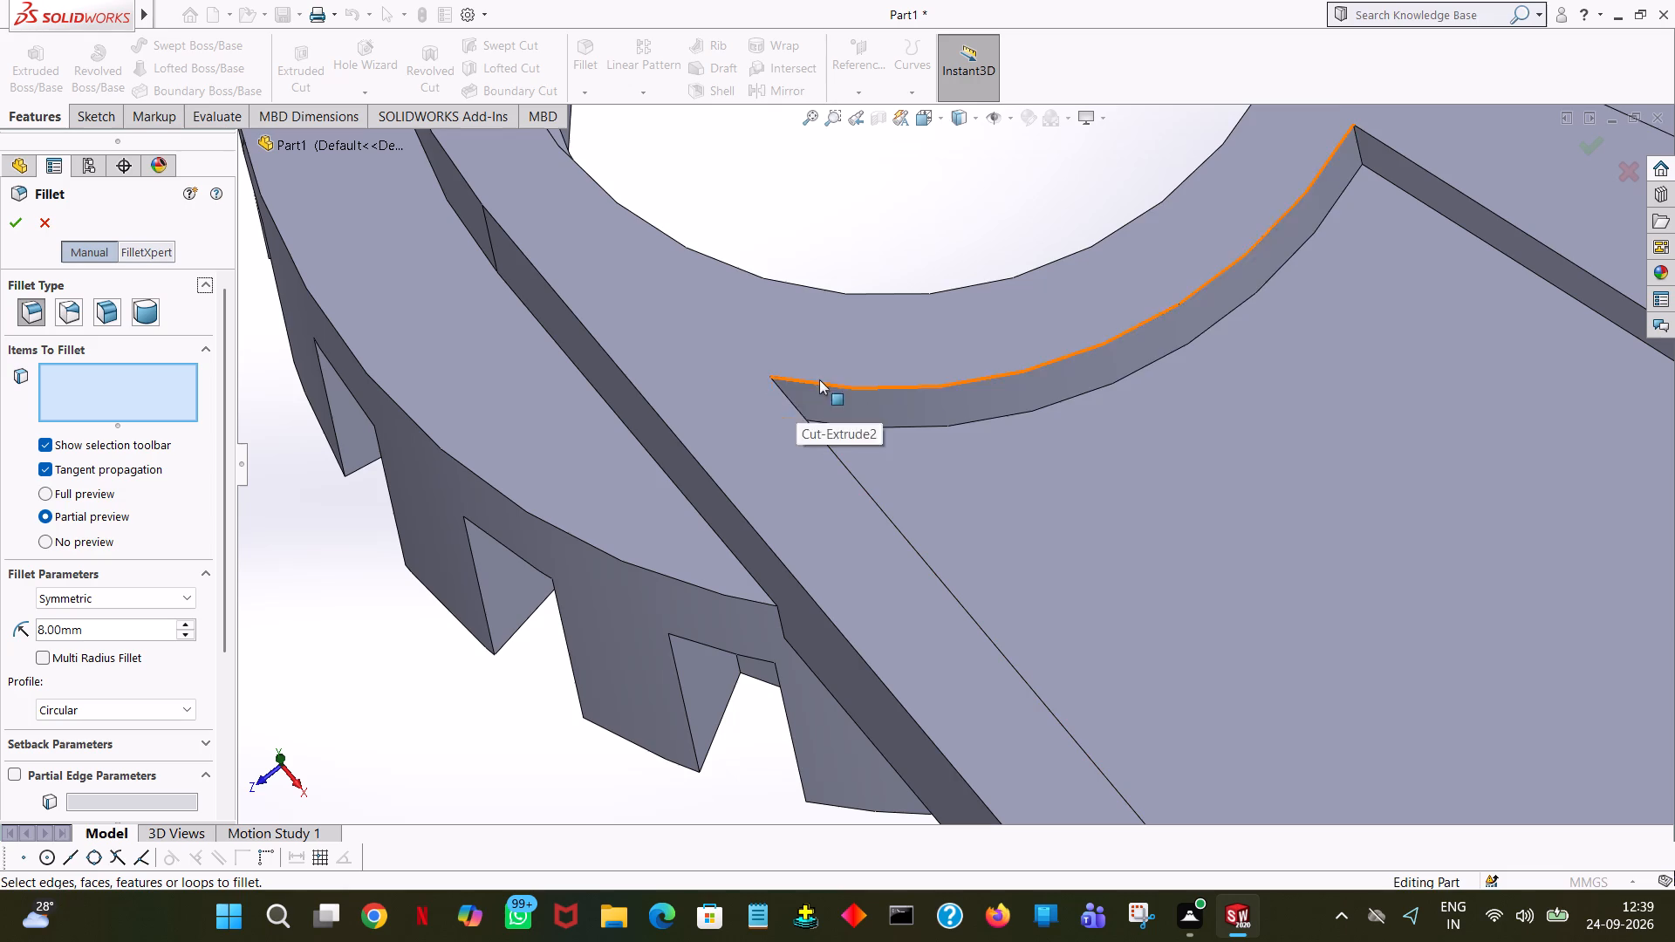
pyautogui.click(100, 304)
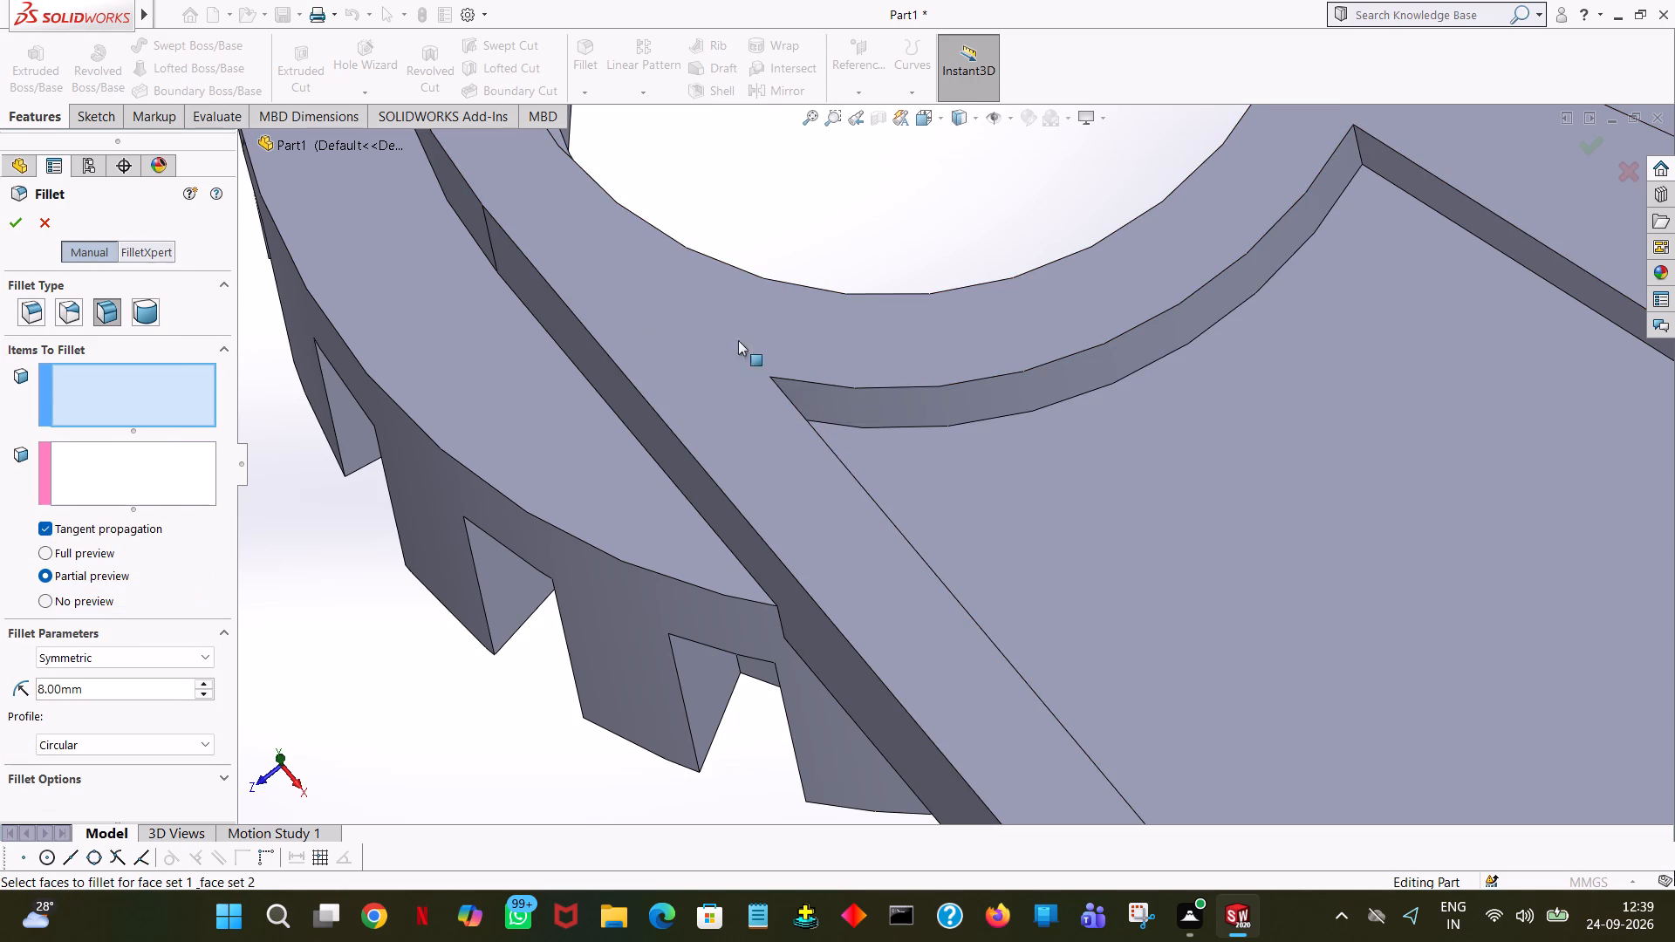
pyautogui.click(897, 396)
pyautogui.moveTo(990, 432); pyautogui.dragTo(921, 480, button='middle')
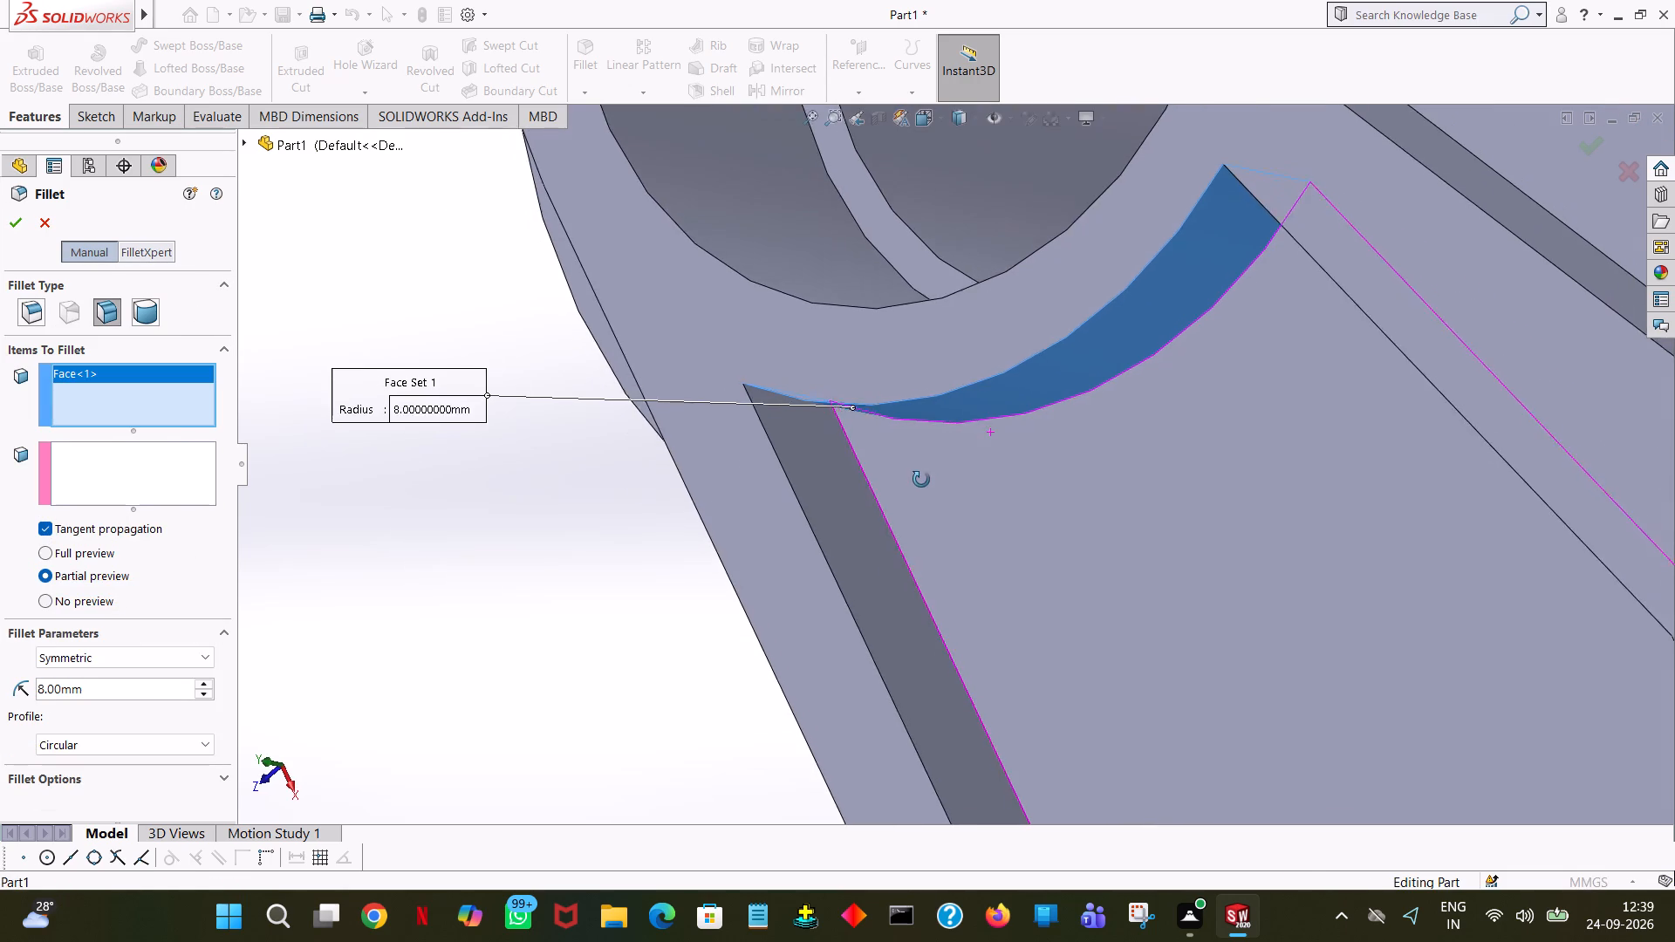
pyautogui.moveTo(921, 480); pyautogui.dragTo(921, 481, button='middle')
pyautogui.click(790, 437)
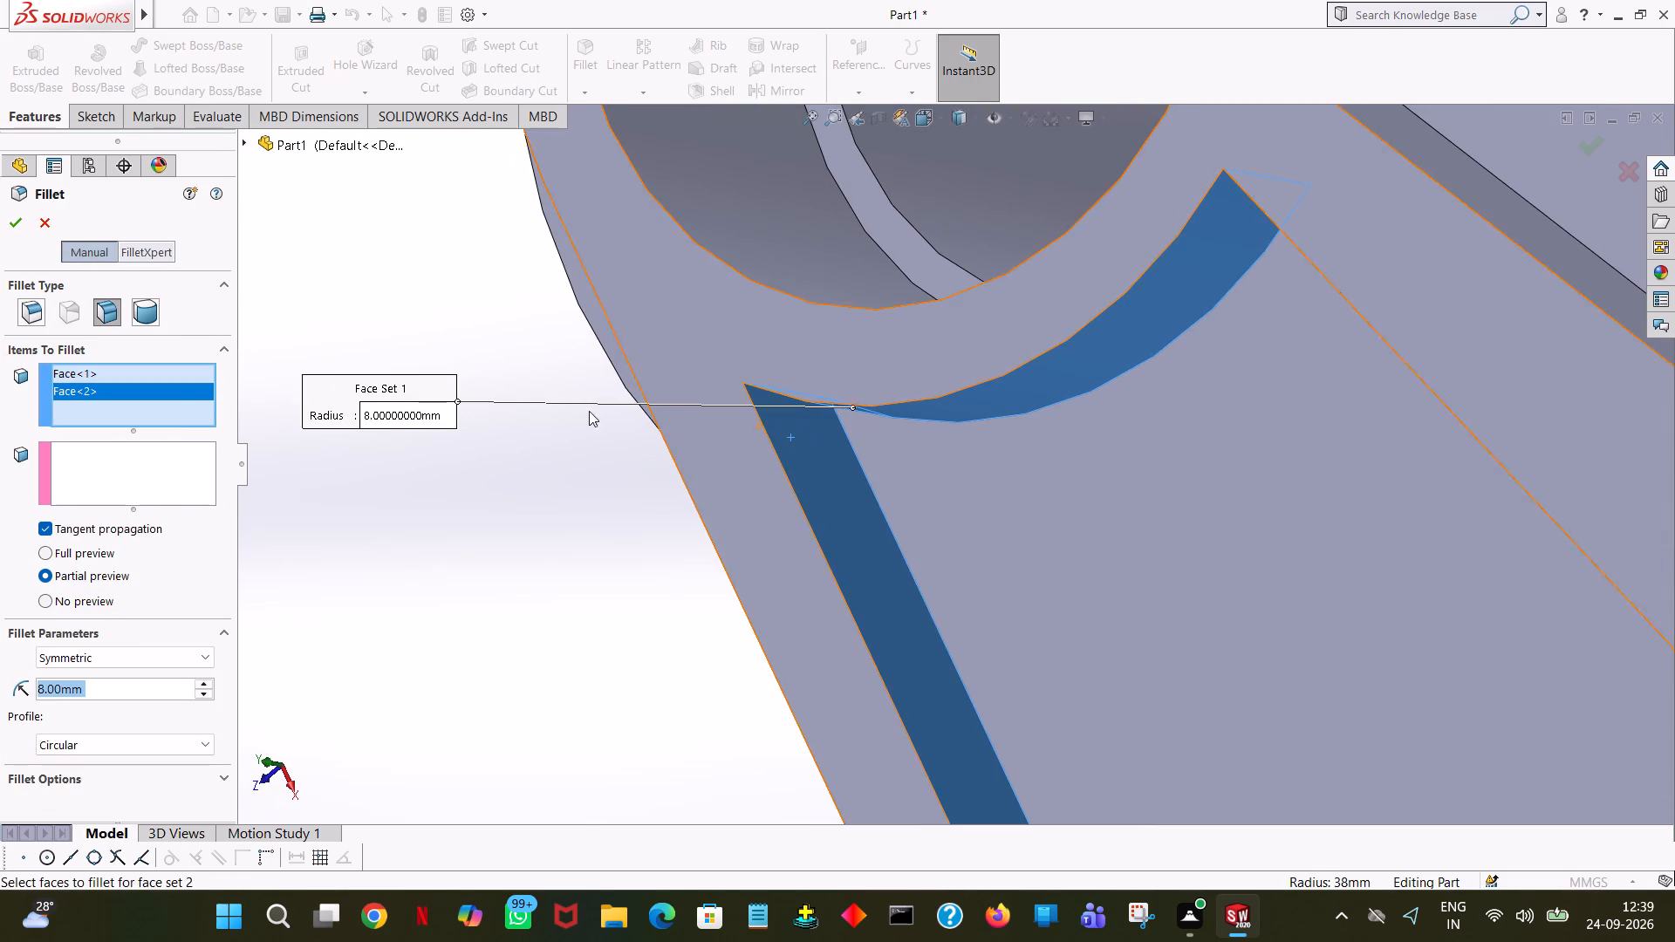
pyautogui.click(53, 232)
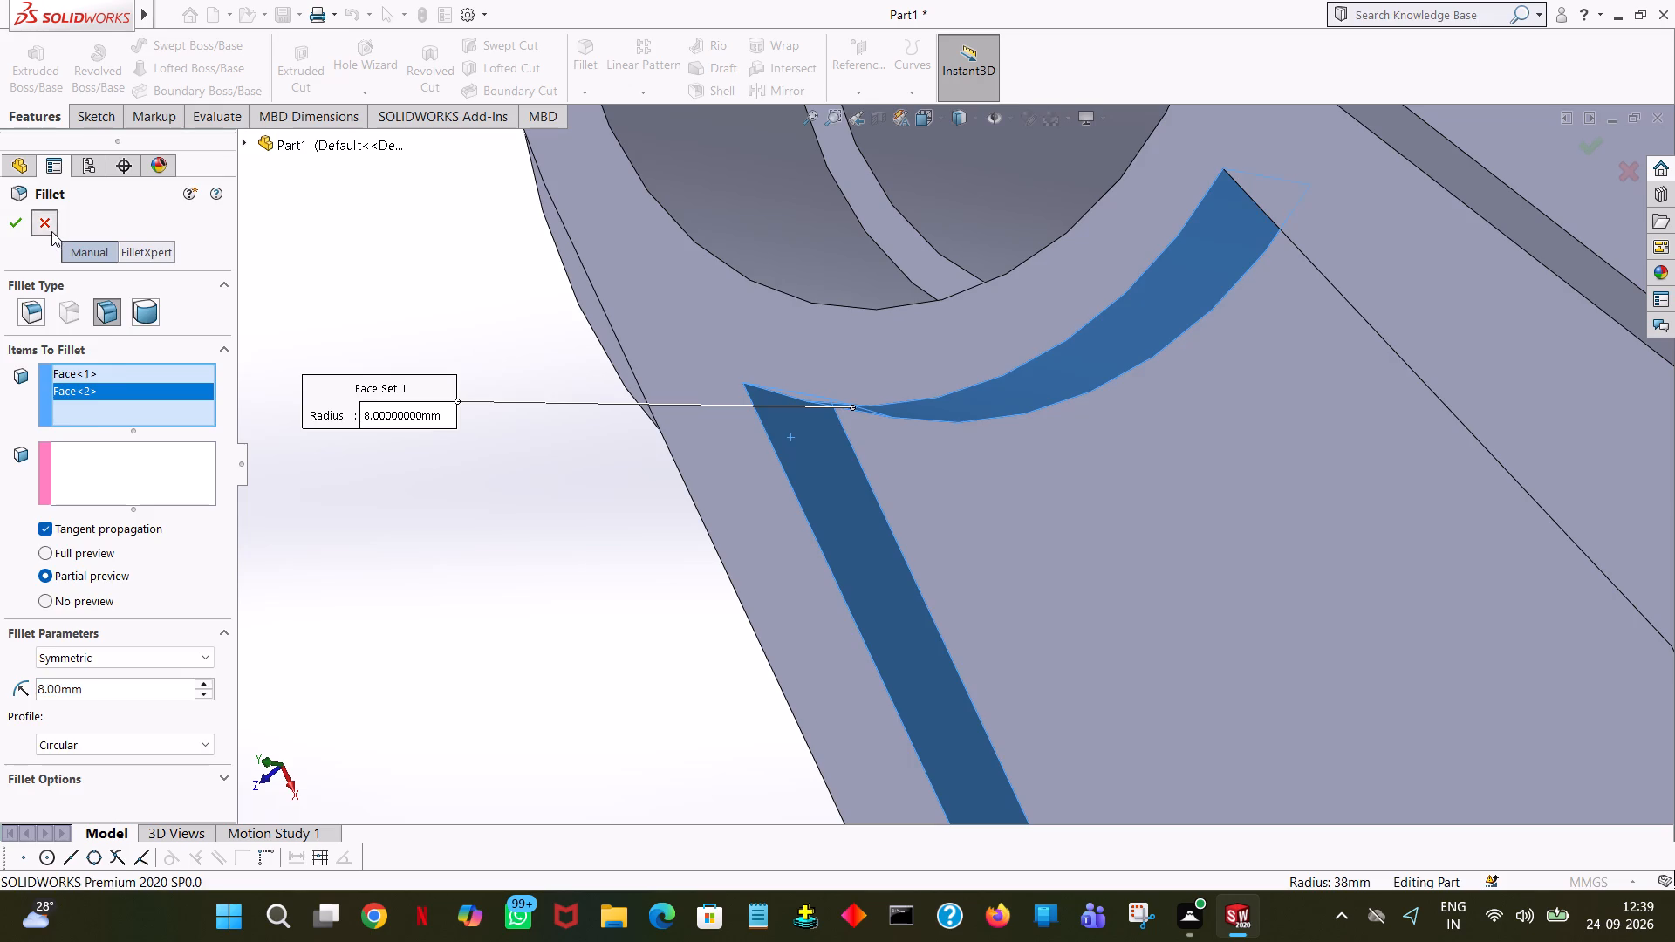
# Add a 10 mm face fillet between the two-hole arm pocket's curved hub-side wall and its long outer side wall.
pyautogui.click(588, 58)
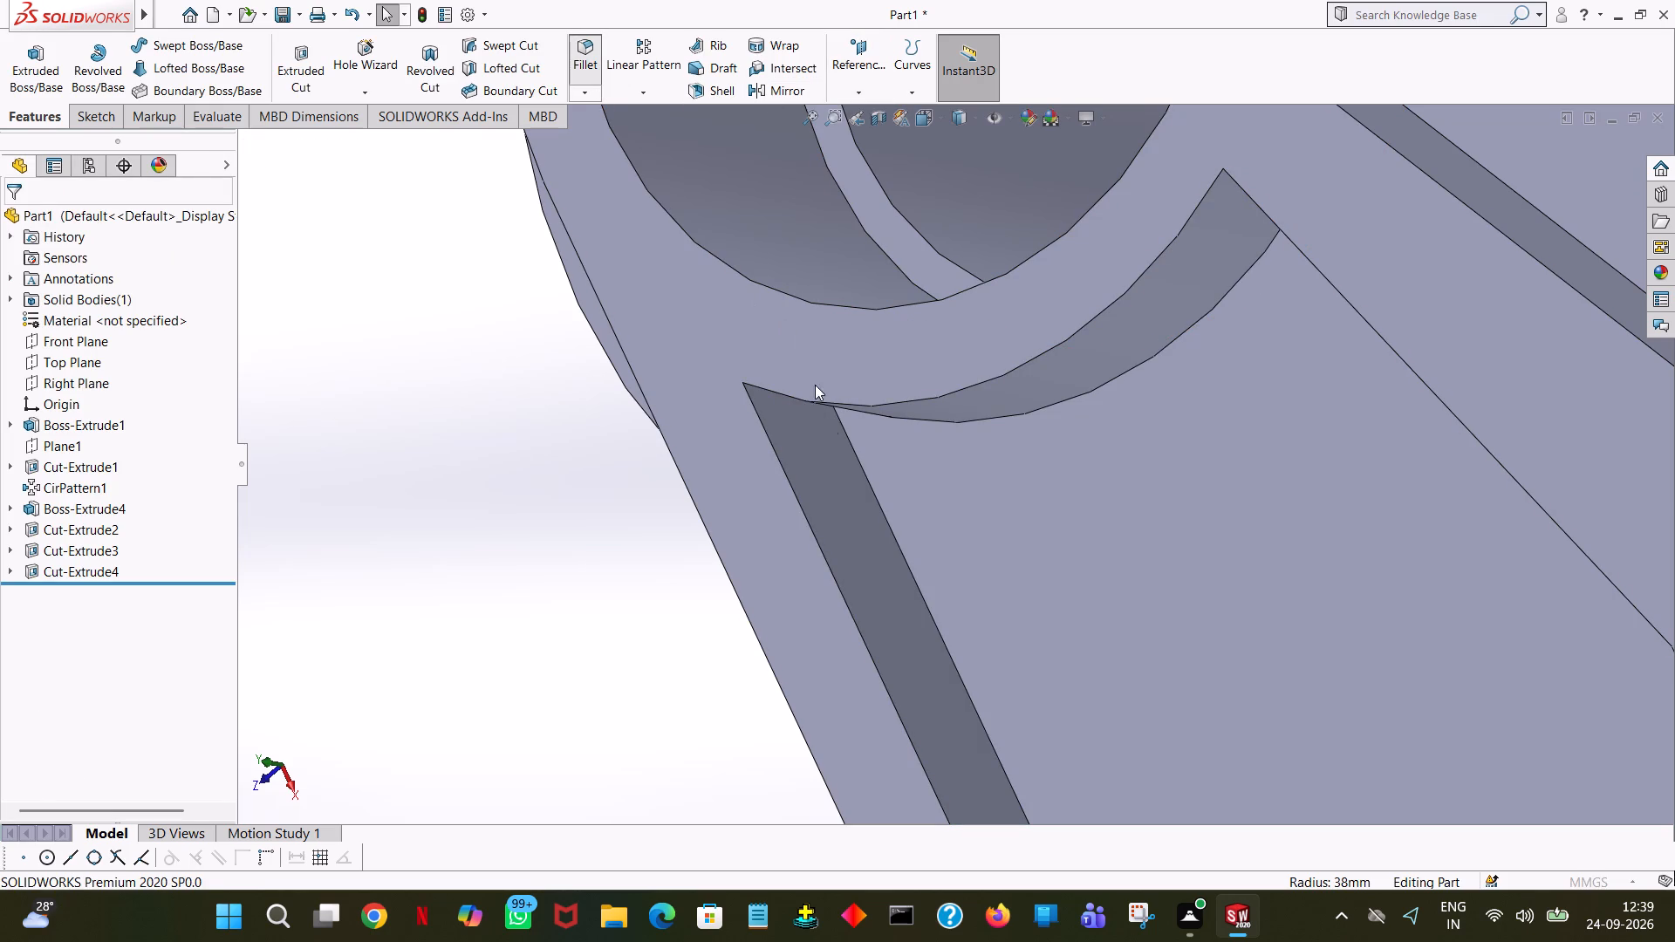
pyautogui.moveTo(940, 419); pyautogui.dragTo(968, 343, button='middle')
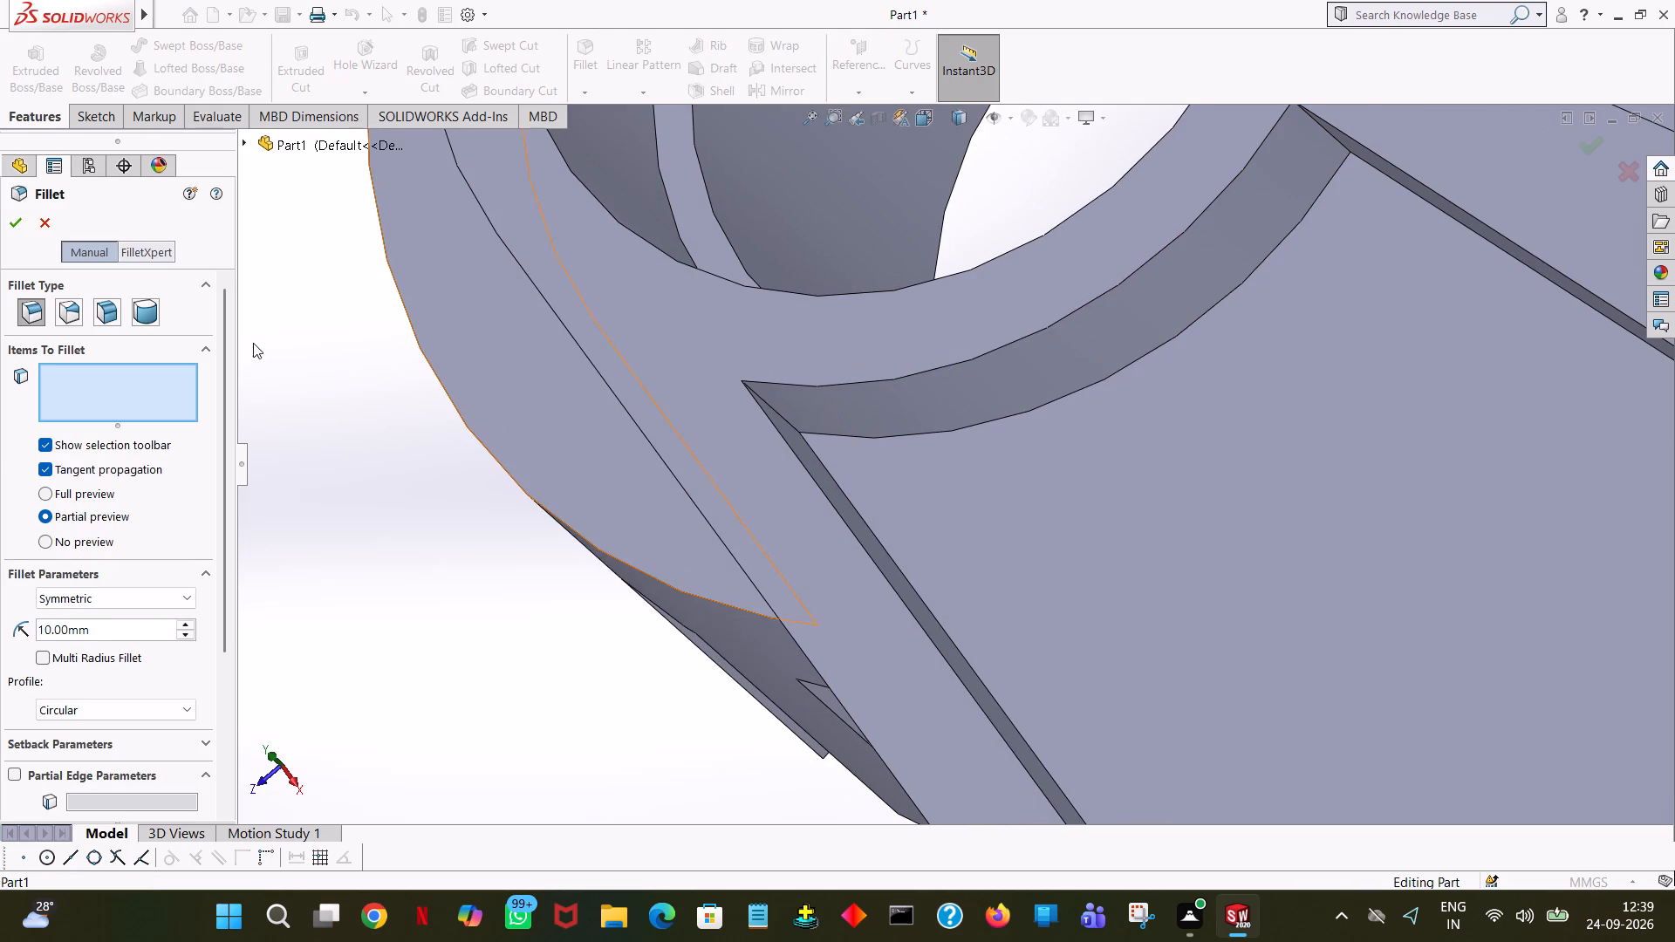
pyautogui.click(118, 311)
pyautogui.click(980, 372)
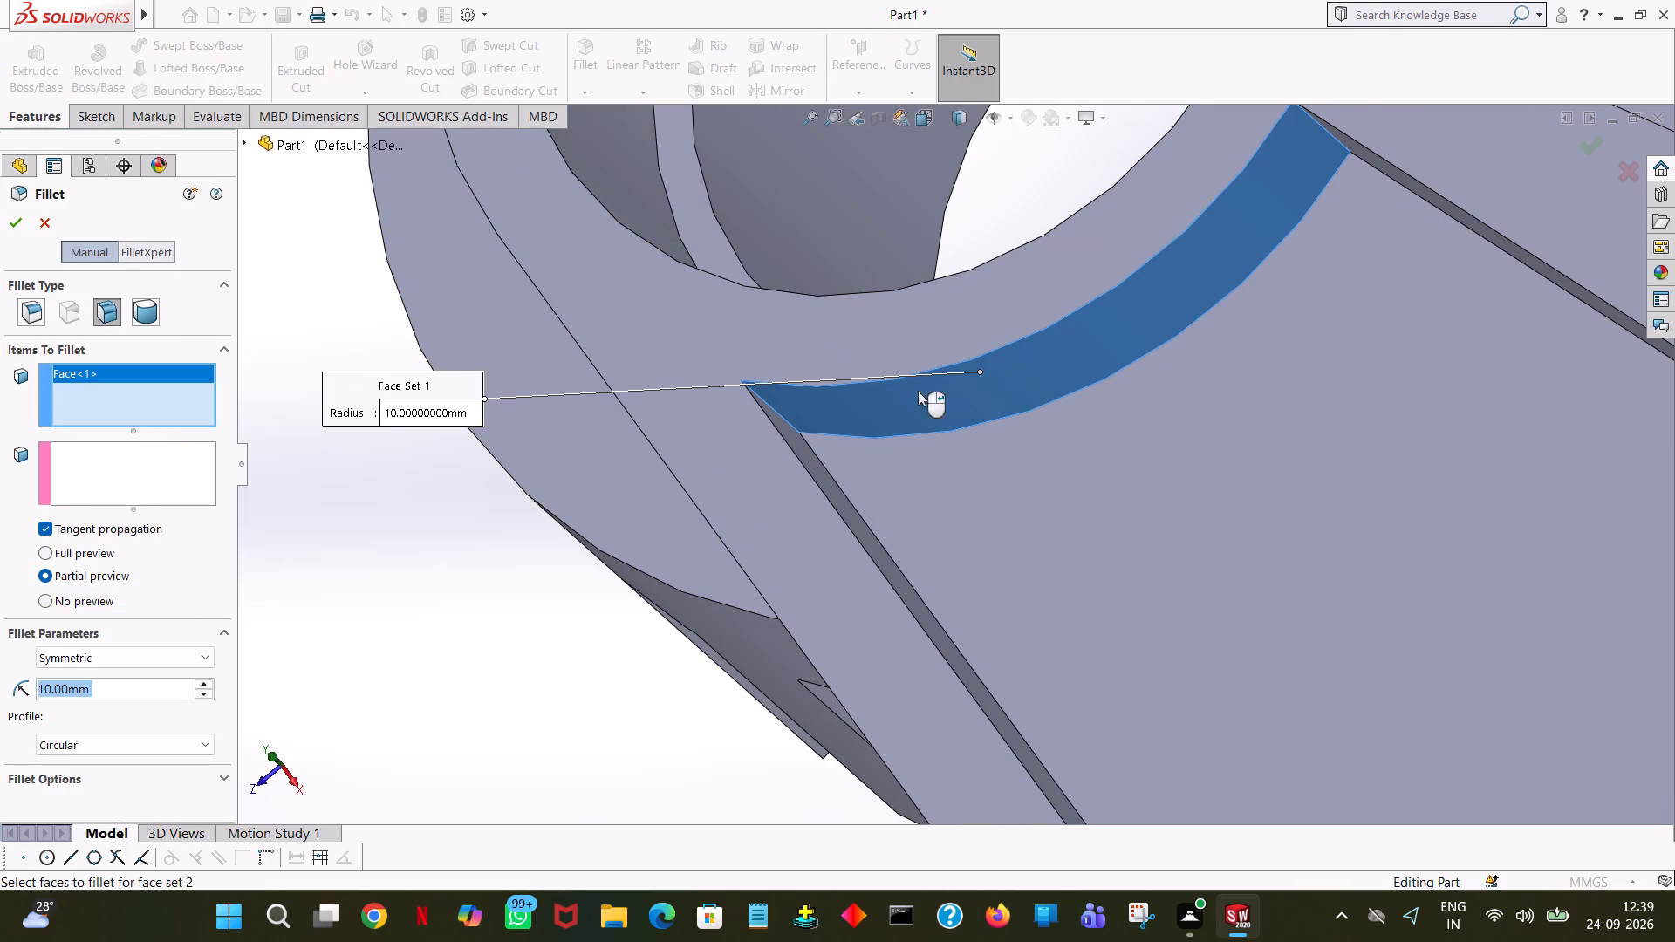
pyautogui.click(114, 472)
pyautogui.moveTo(1309, 489); pyautogui.dragTo(1294, 511, button='middle')
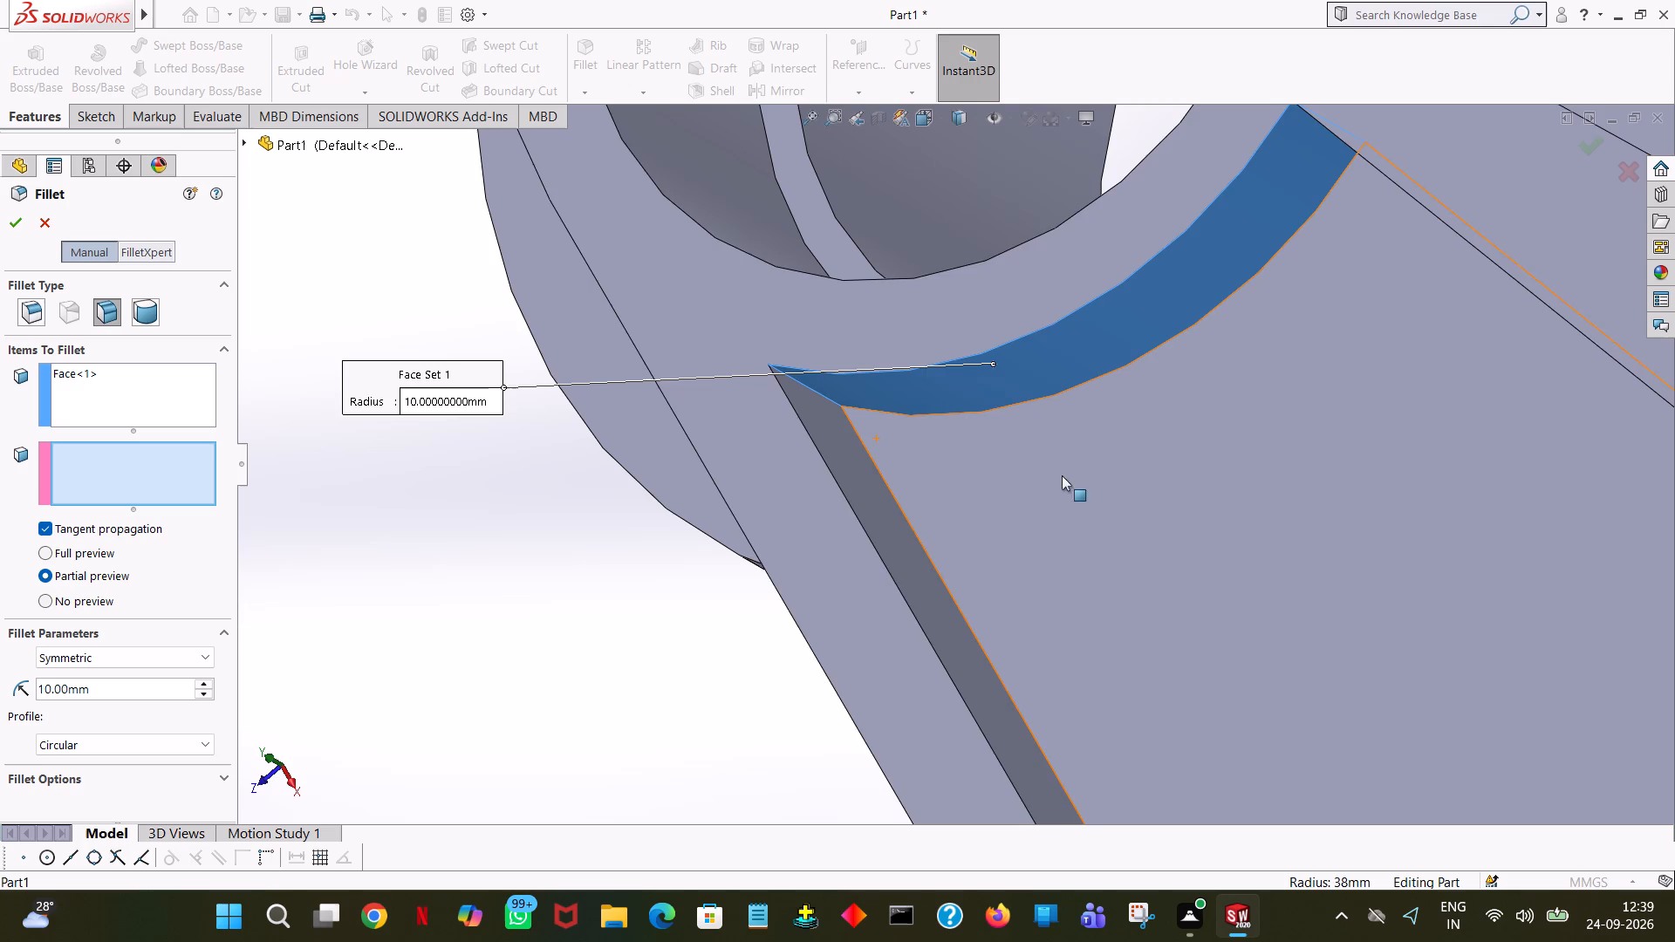
pyautogui.click(830, 427)
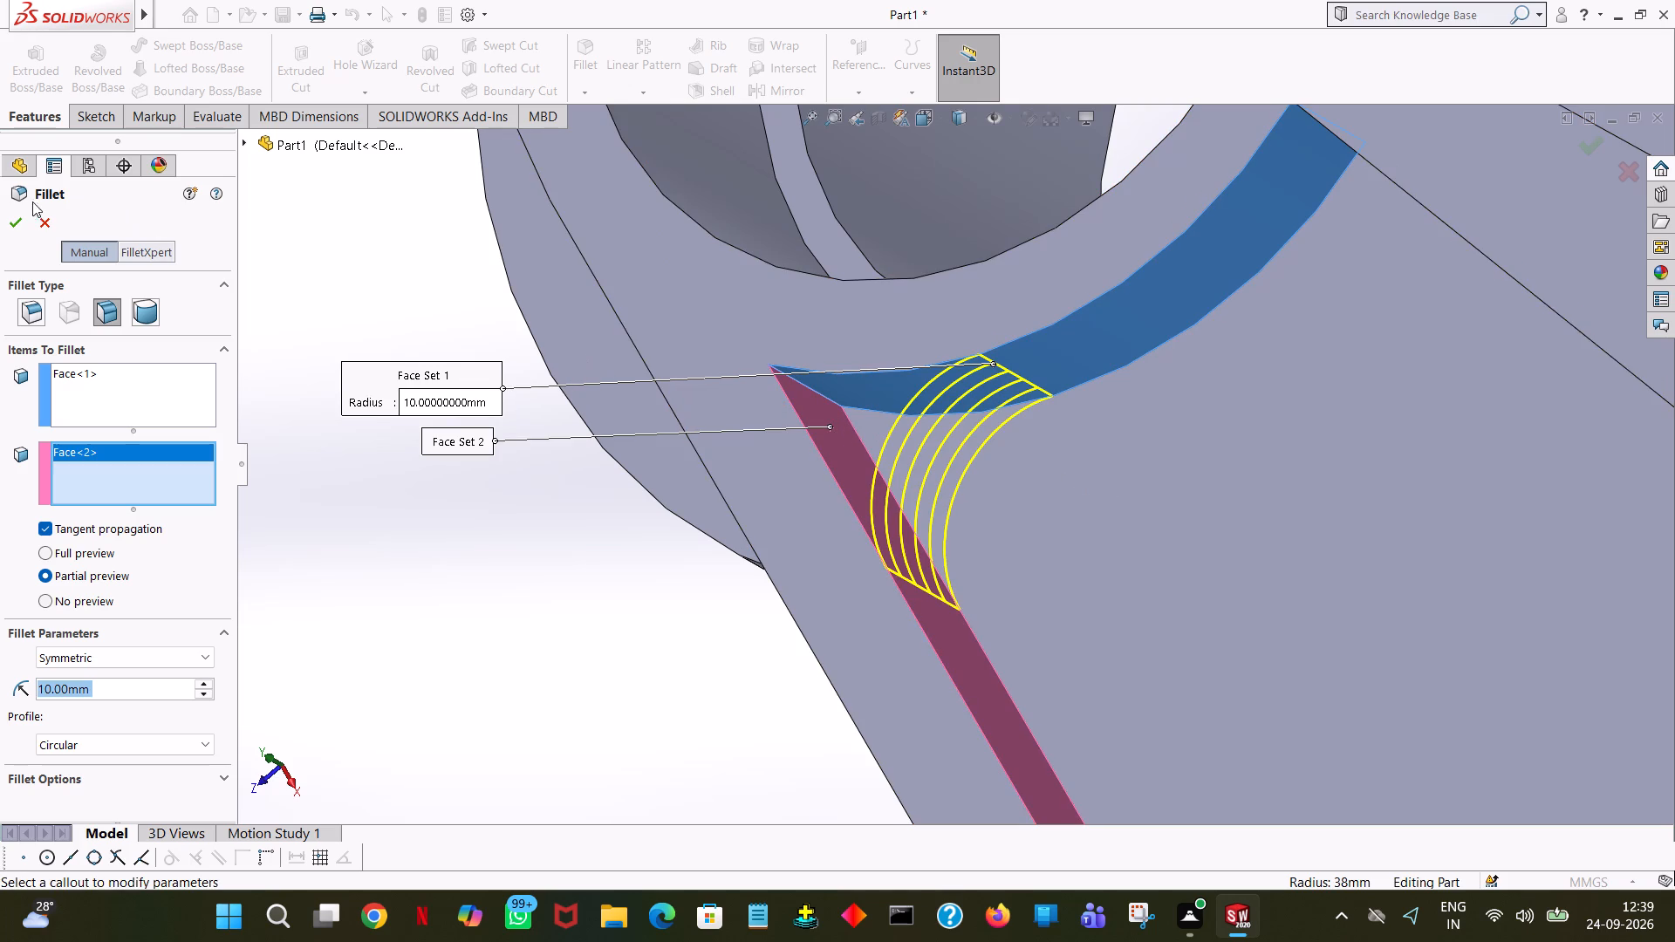
pyautogui.click(16, 224)
# Add a 10 mm face fillet between the same pocket's long outer side wall and the curved wall around the adjacent hole.
pyautogui.keyDown('ctrl'); pyautogui.scroll(-4, 812, 424); pyautogui.keyUp('ctrl')
pyautogui.keyDown('ctrl'); pyautogui.scroll(4, 814, 425); pyautogui.keyUp('ctrl')
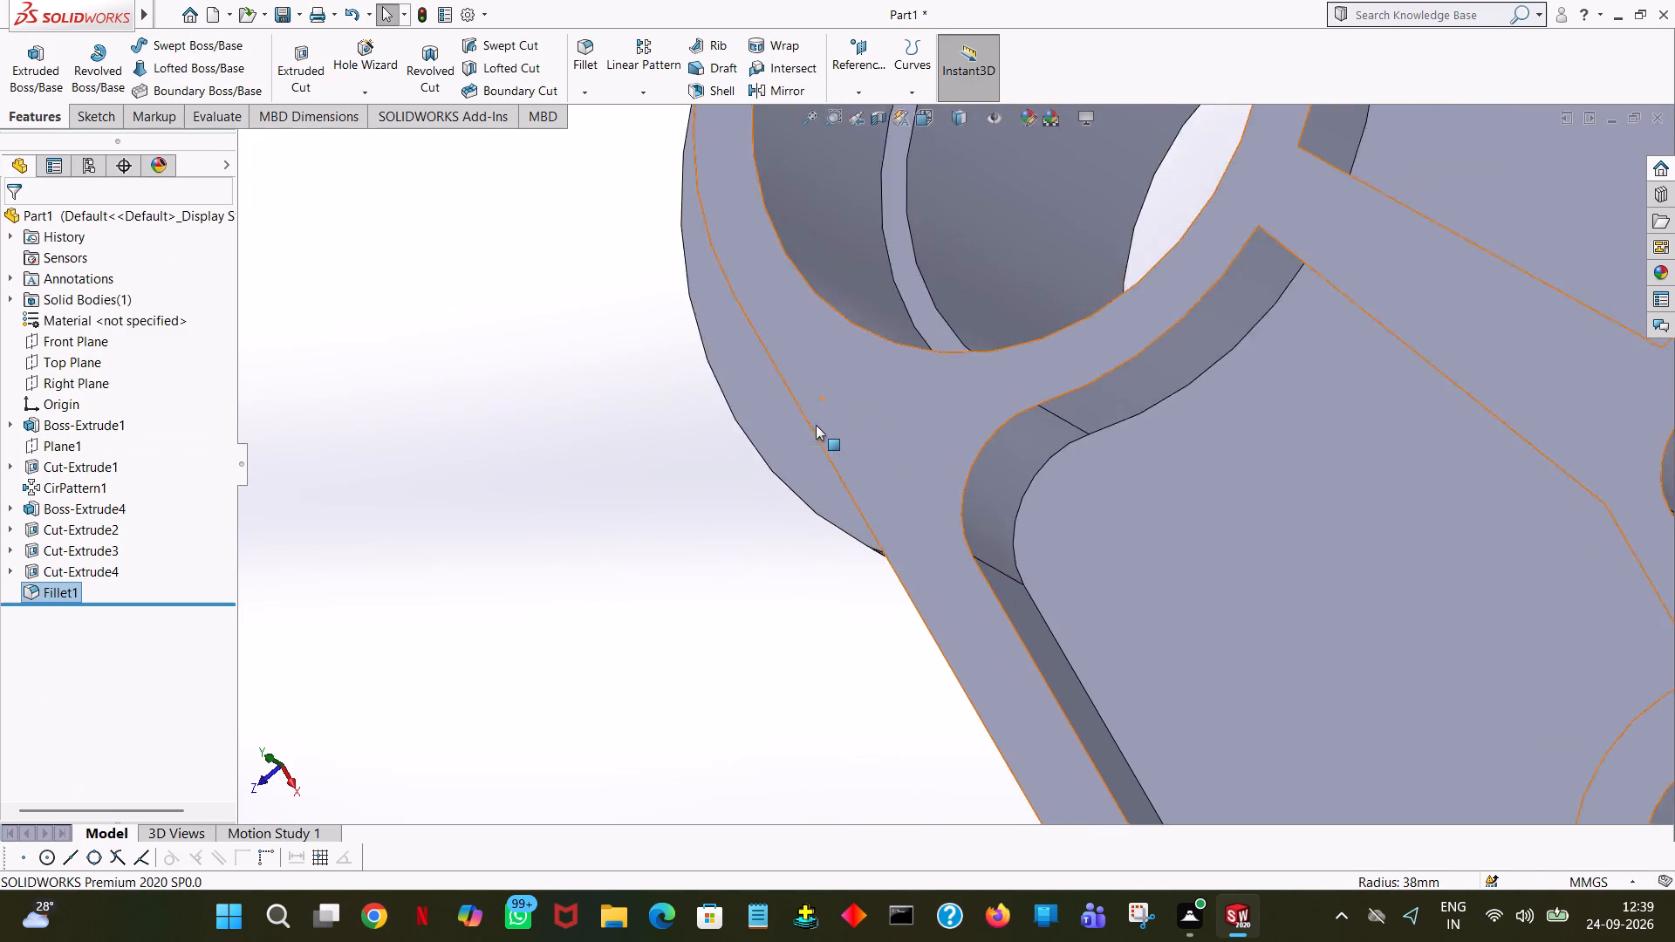
pyautogui.keyDown('ctrl'); pyautogui.scroll(7, 816, 425); pyautogui.keyUp('ctrl')
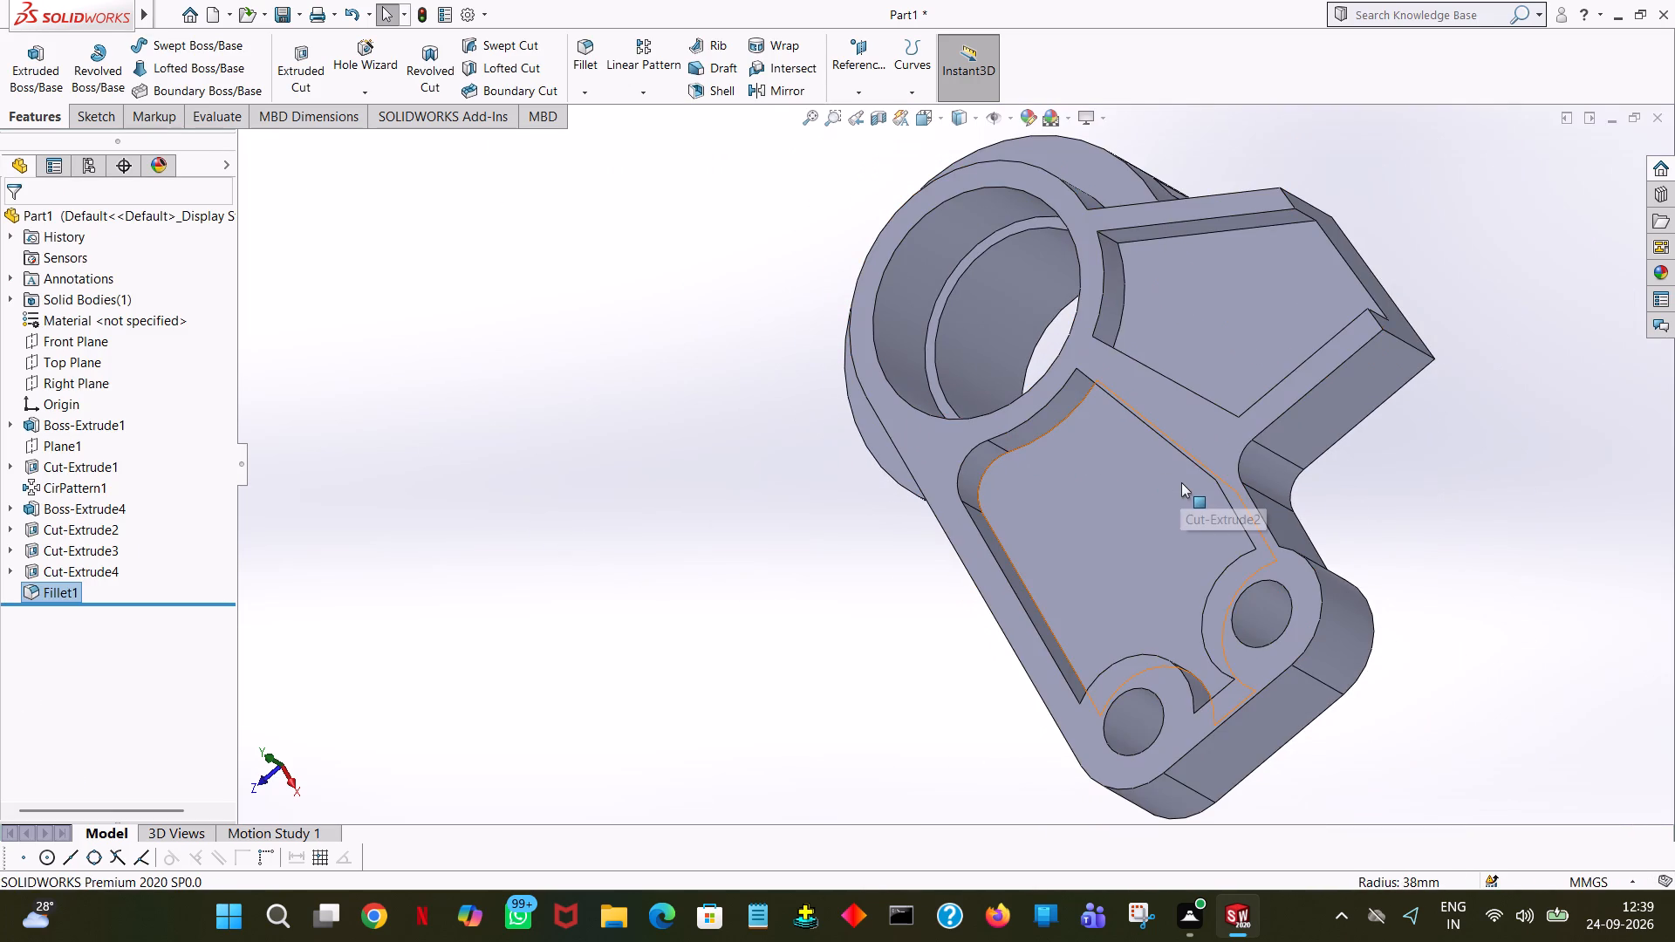
pyautogui.moveTo(1367, 479); pyautogui.dragTo(1454, 559, button='middle')
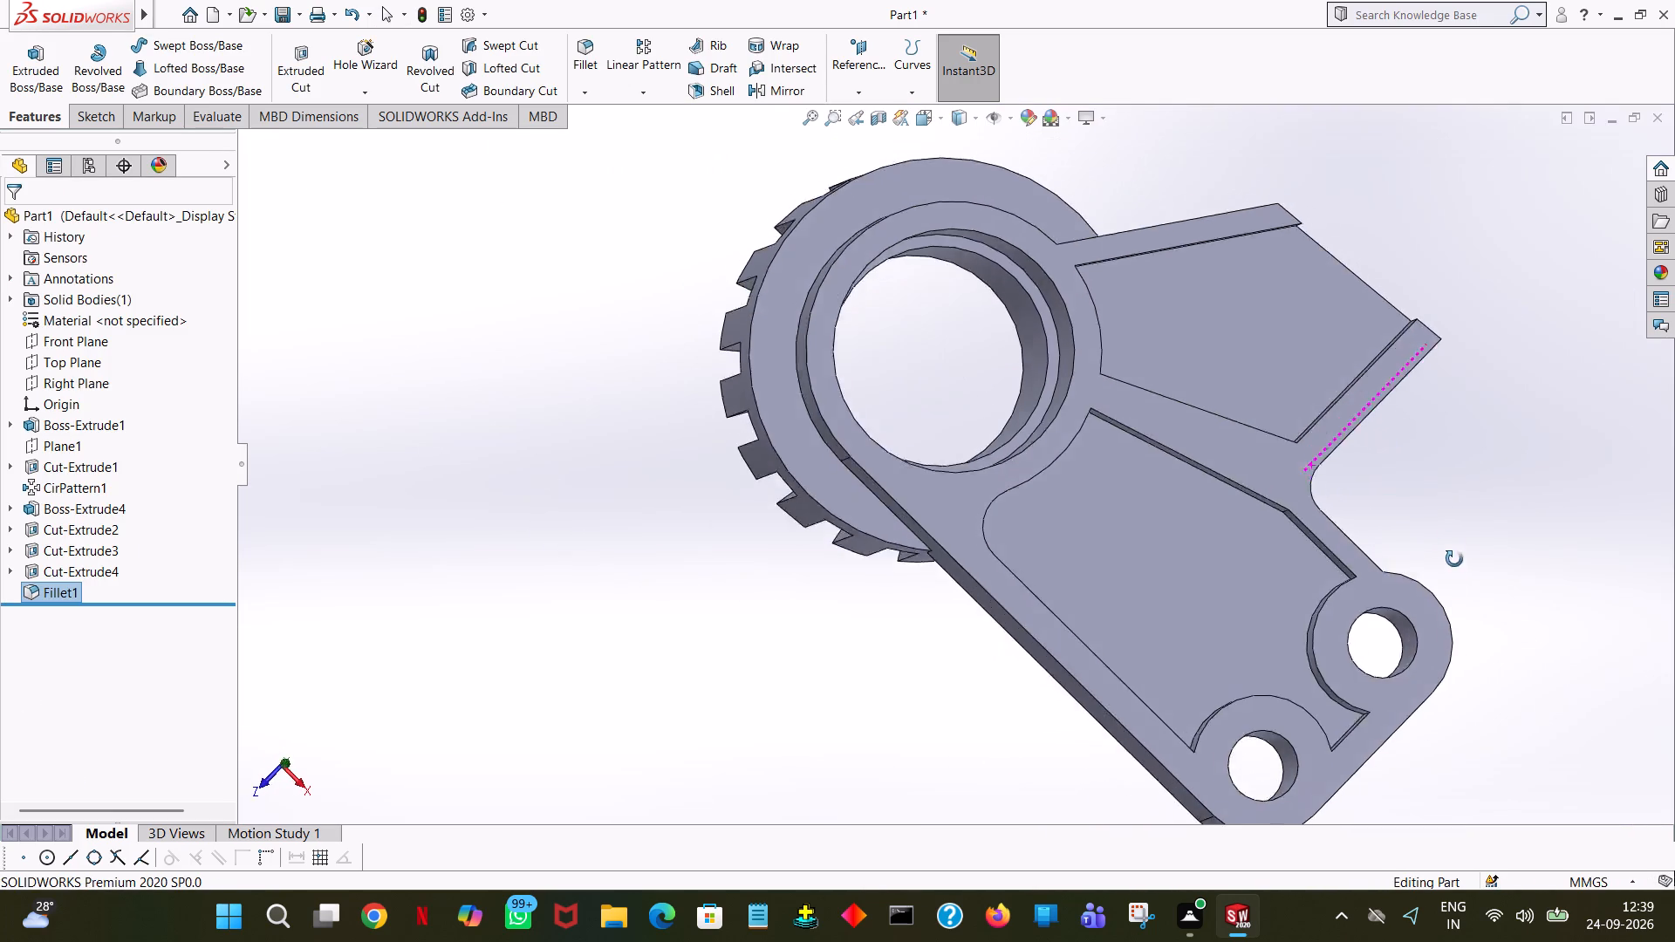
pyautogui.moveTo(1454, 559); pyautogui.dragTo(1448, 618, button='middle')
pyautogui.click(587, 53)
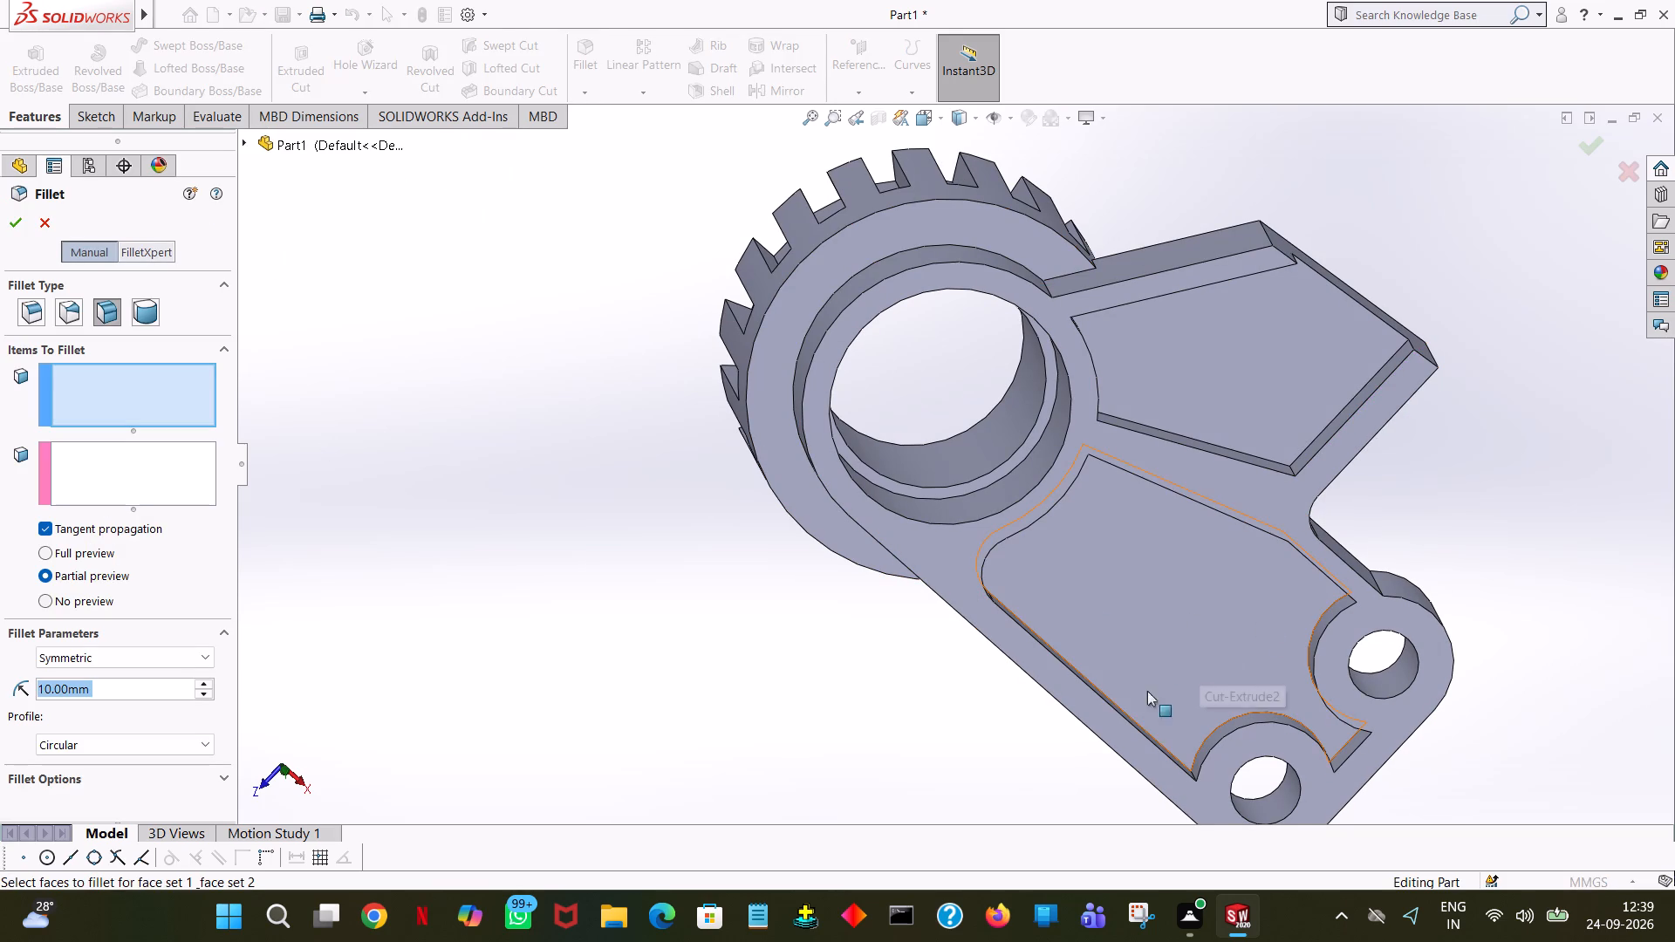
pyautogui.moveTo(1239, 665); pyautogui.dragTo(1179, 679, button='middle')
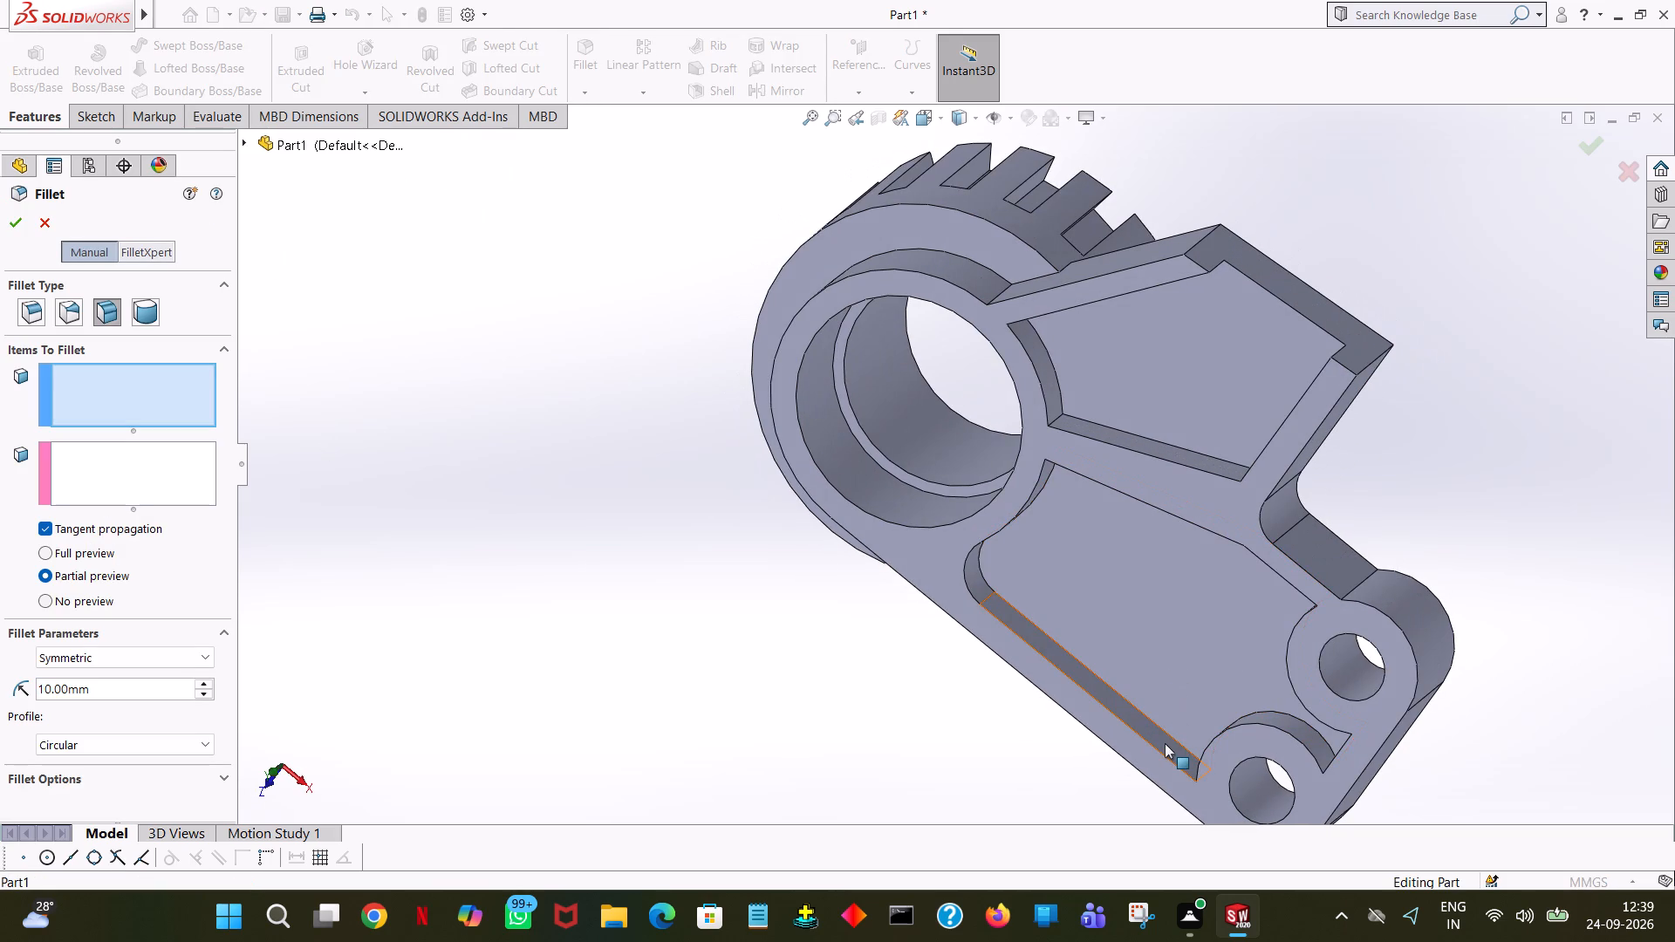
pyautogui.click(1165, 743)
pyautogui.click(111, 449)
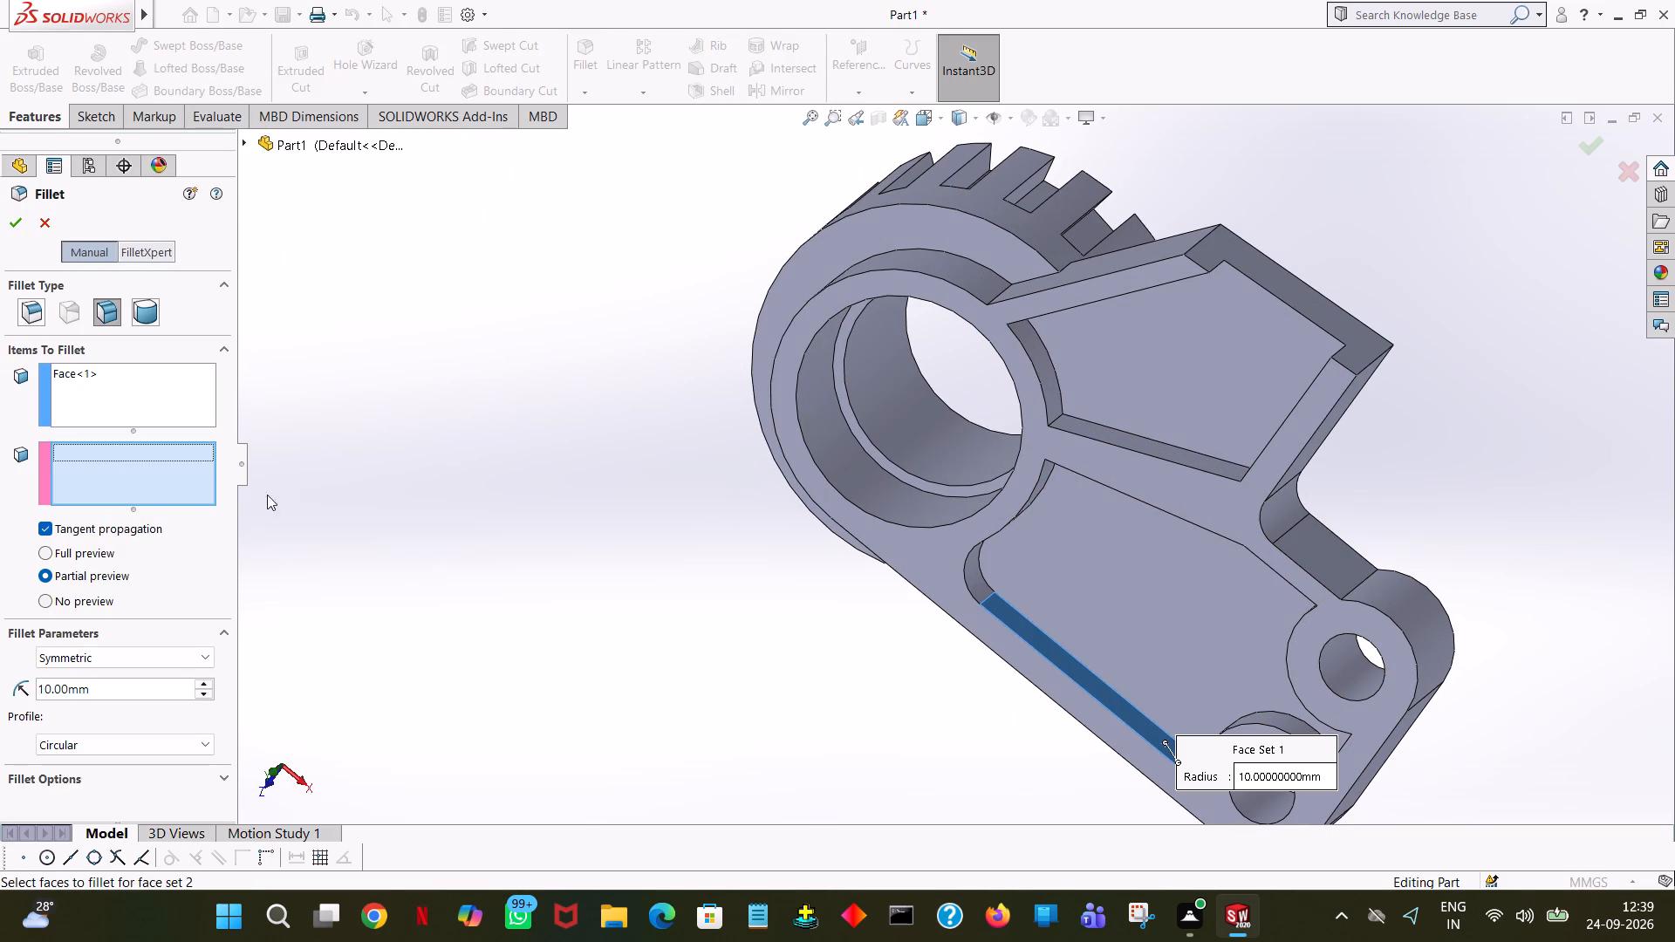
pyautogui.moveTo(336, 504); pyautogui.dragTo(425, 605, button='middle')
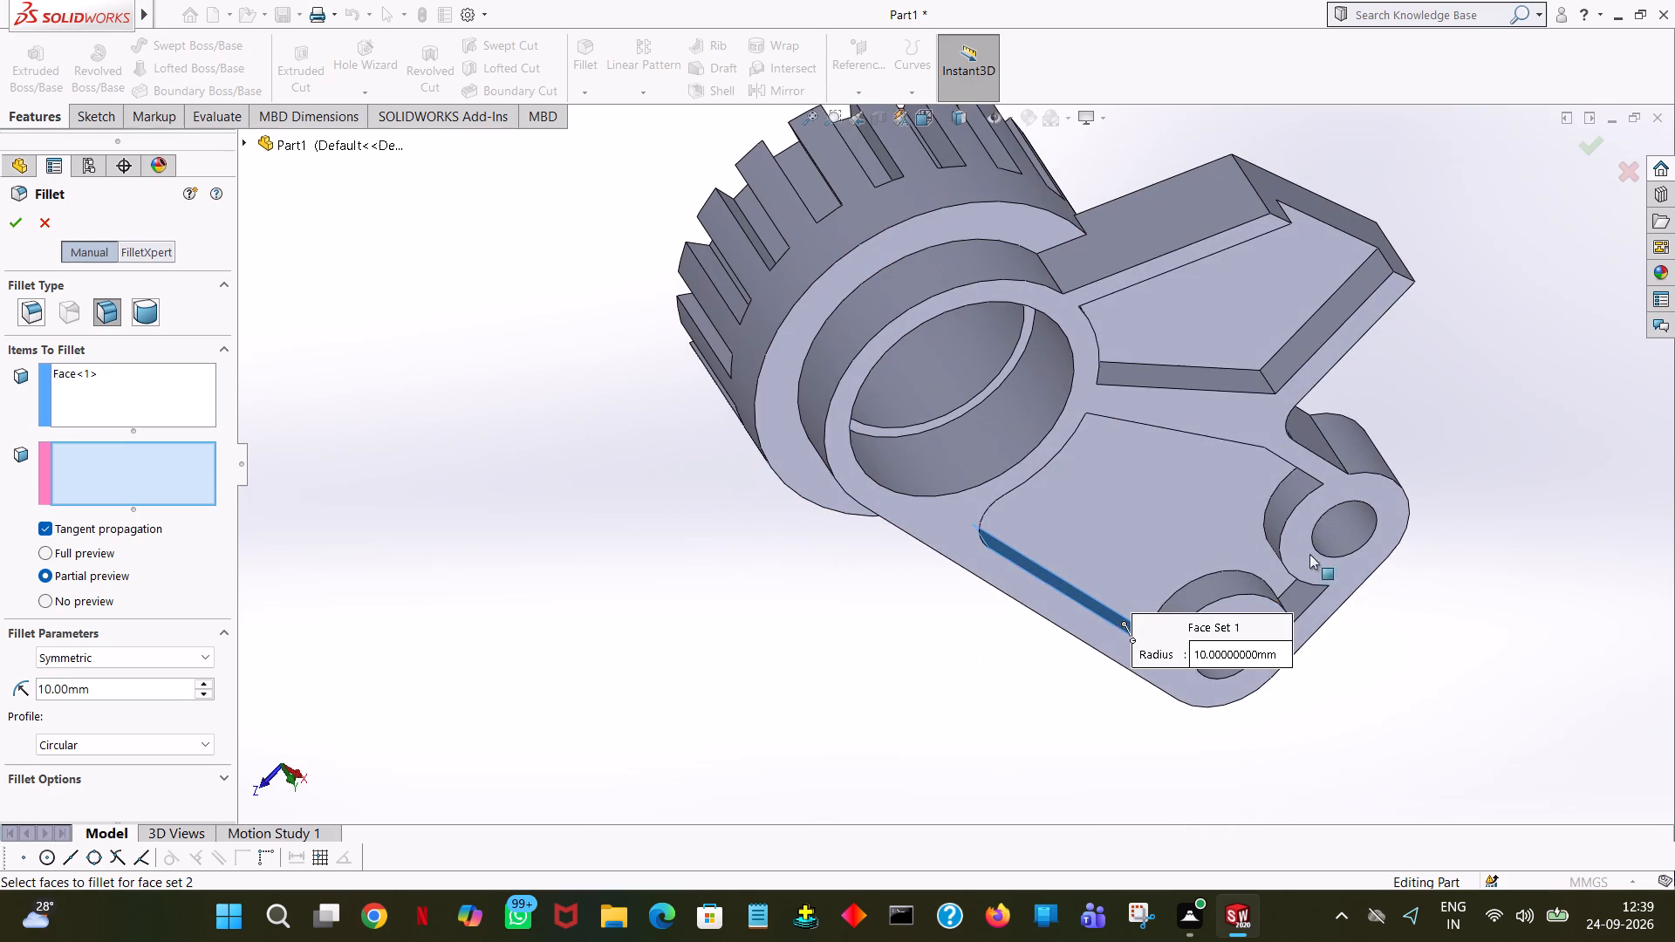
pyautogui.click(1202, 597)
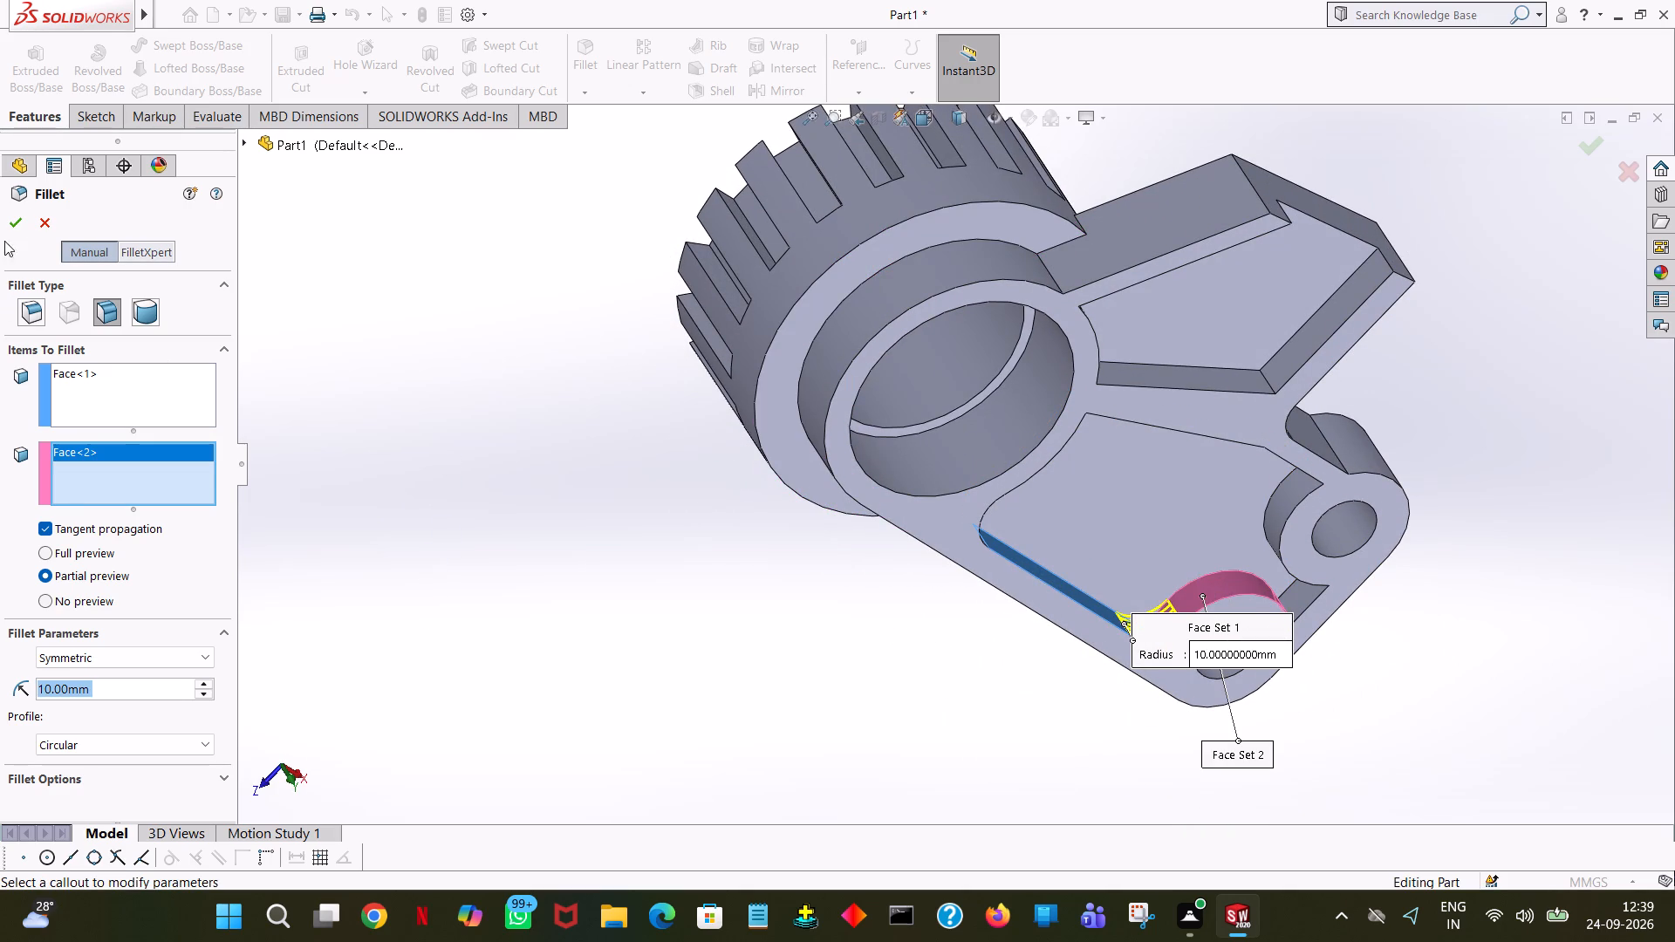
pyautogui.click(8, 221)
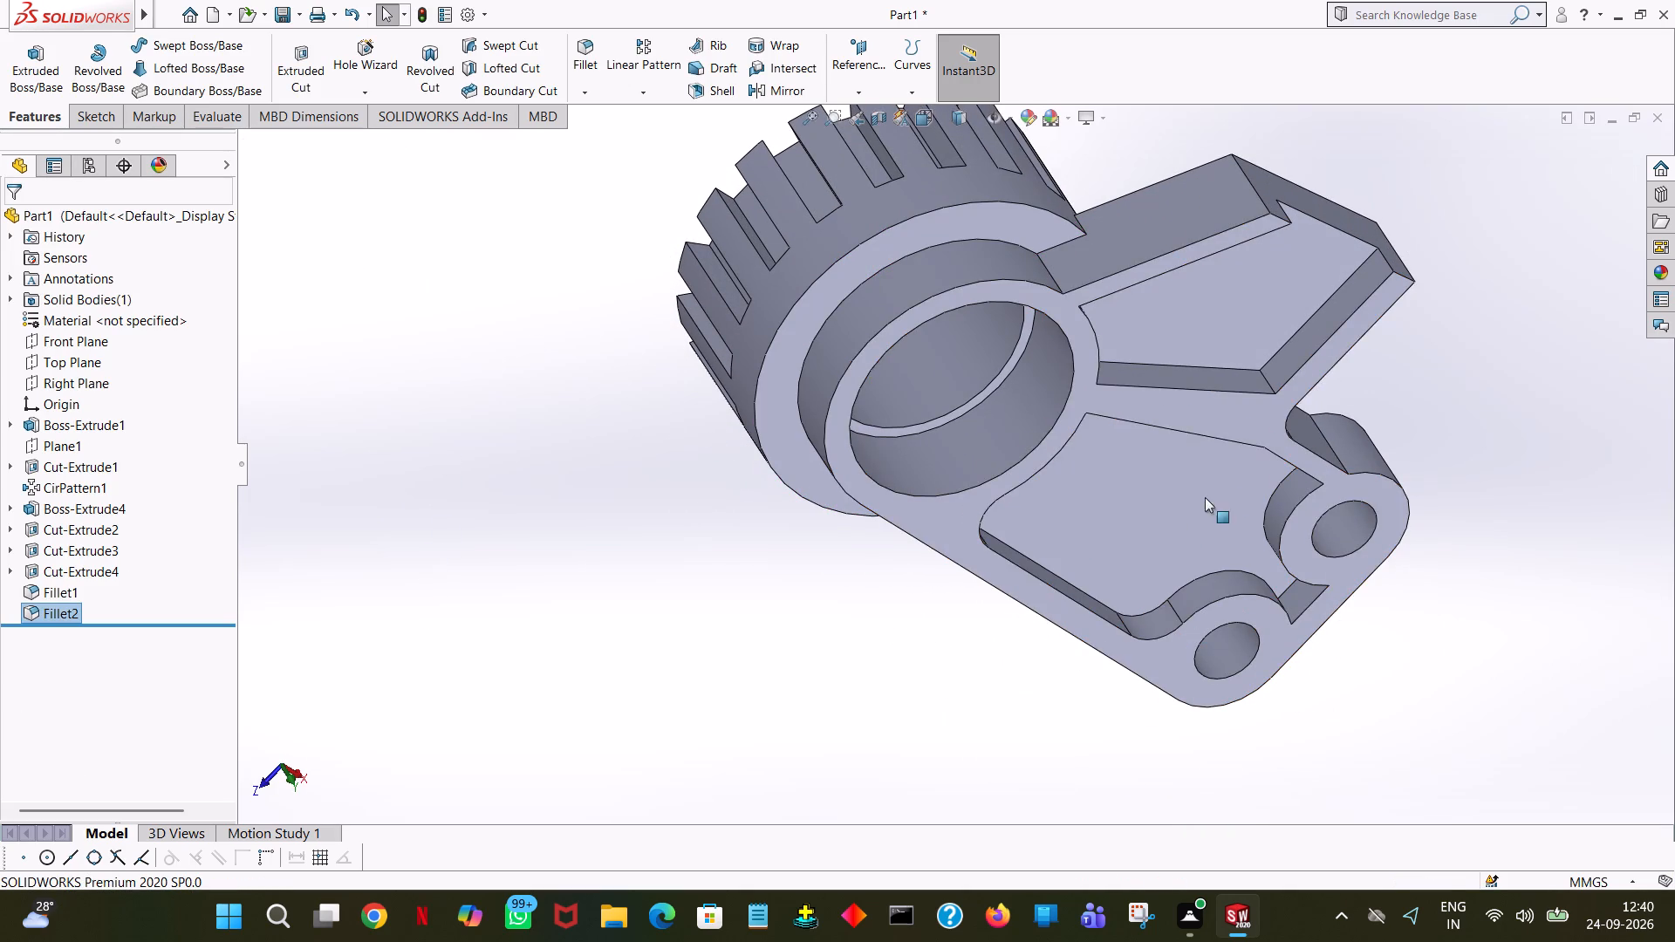
# Add a 10 mm face fillet between the pocket's short angled wall and the curved wall around the hole nearer the other arm.
pyautogui.moveTo(1306, 320); pyautogui.dragTo(1262, 169, button='middle')
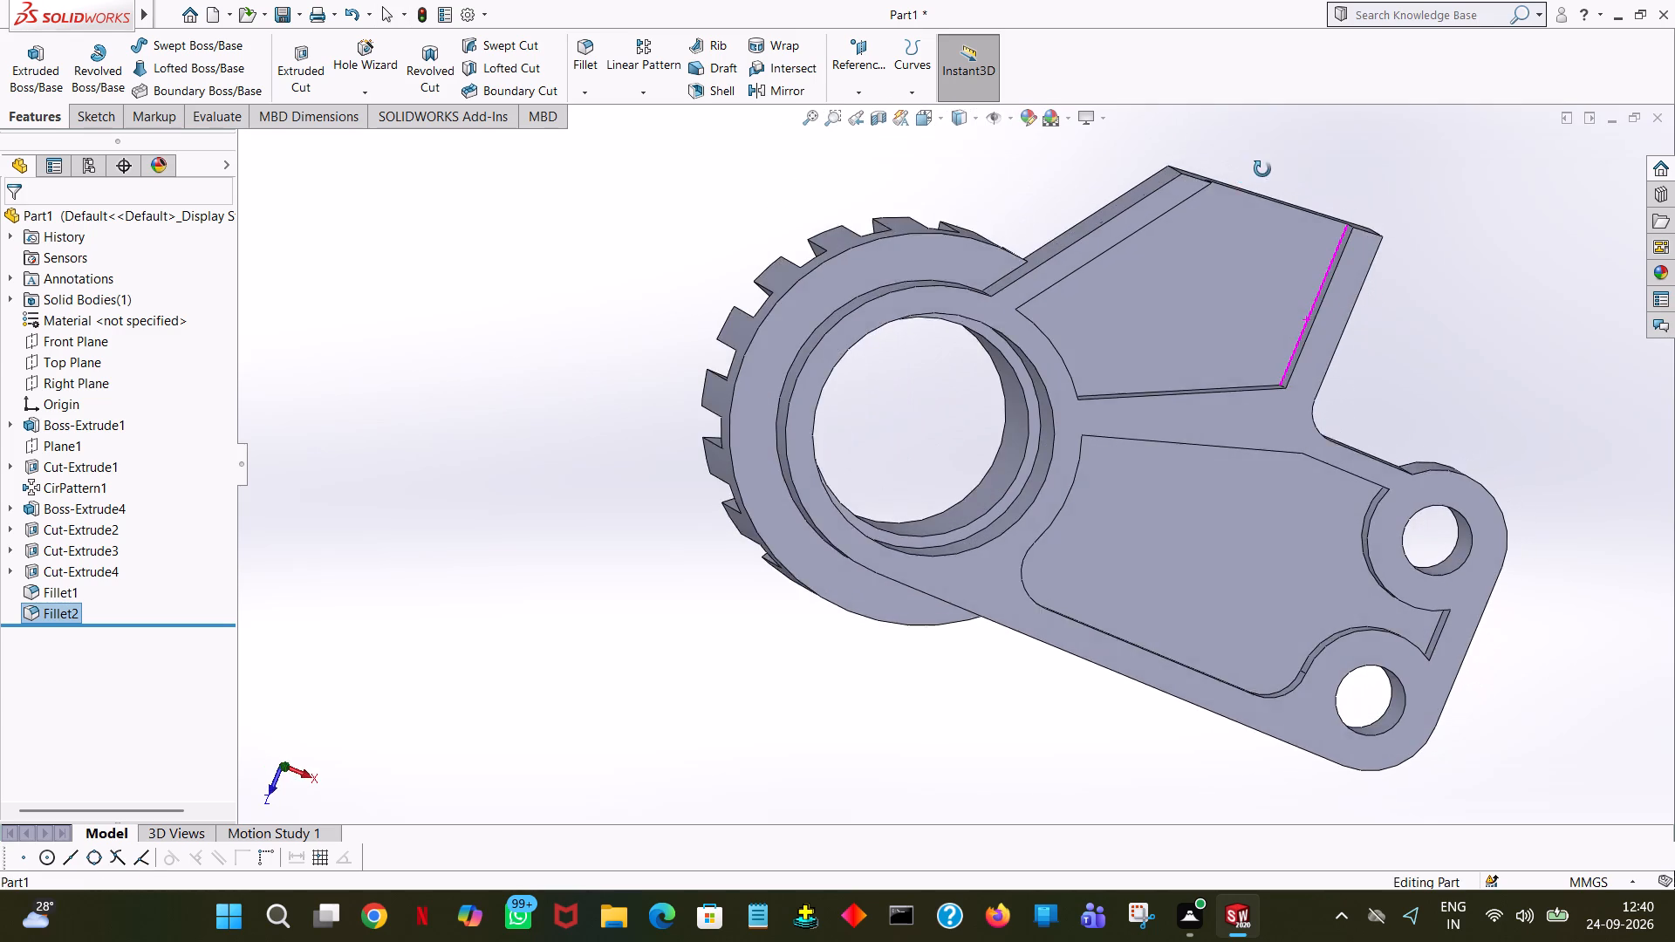
pyautogui.moveTo(1262, 169); pyautogui.dragTo(1276, 165, button='middle')
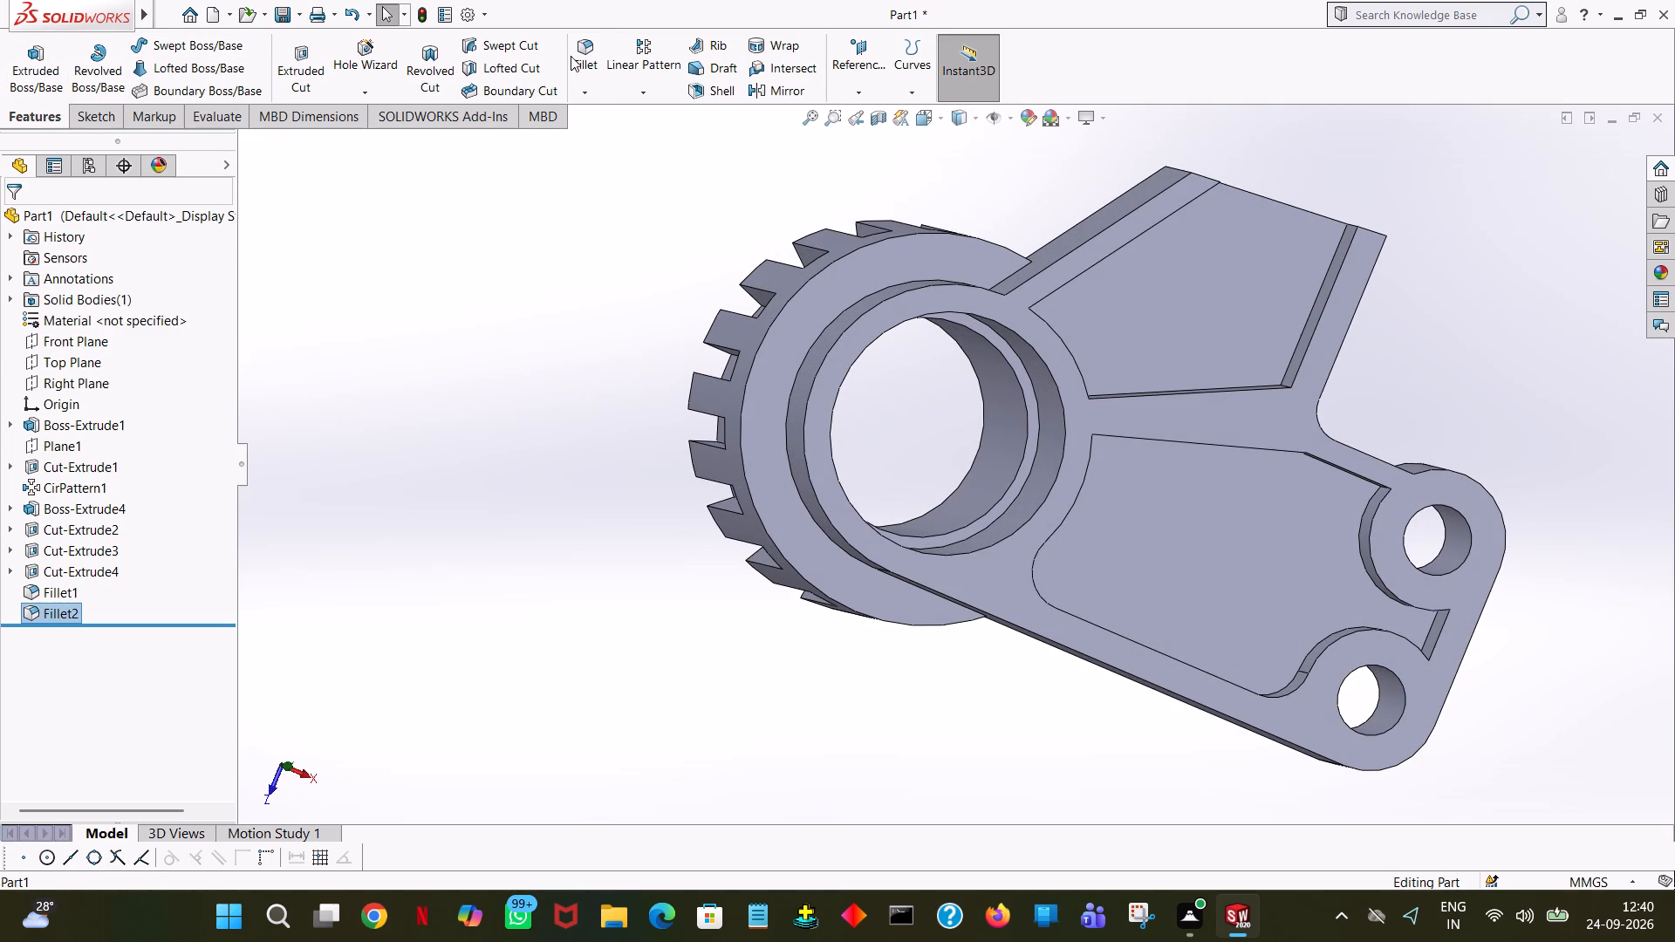
pyautogui.click(578, 45)
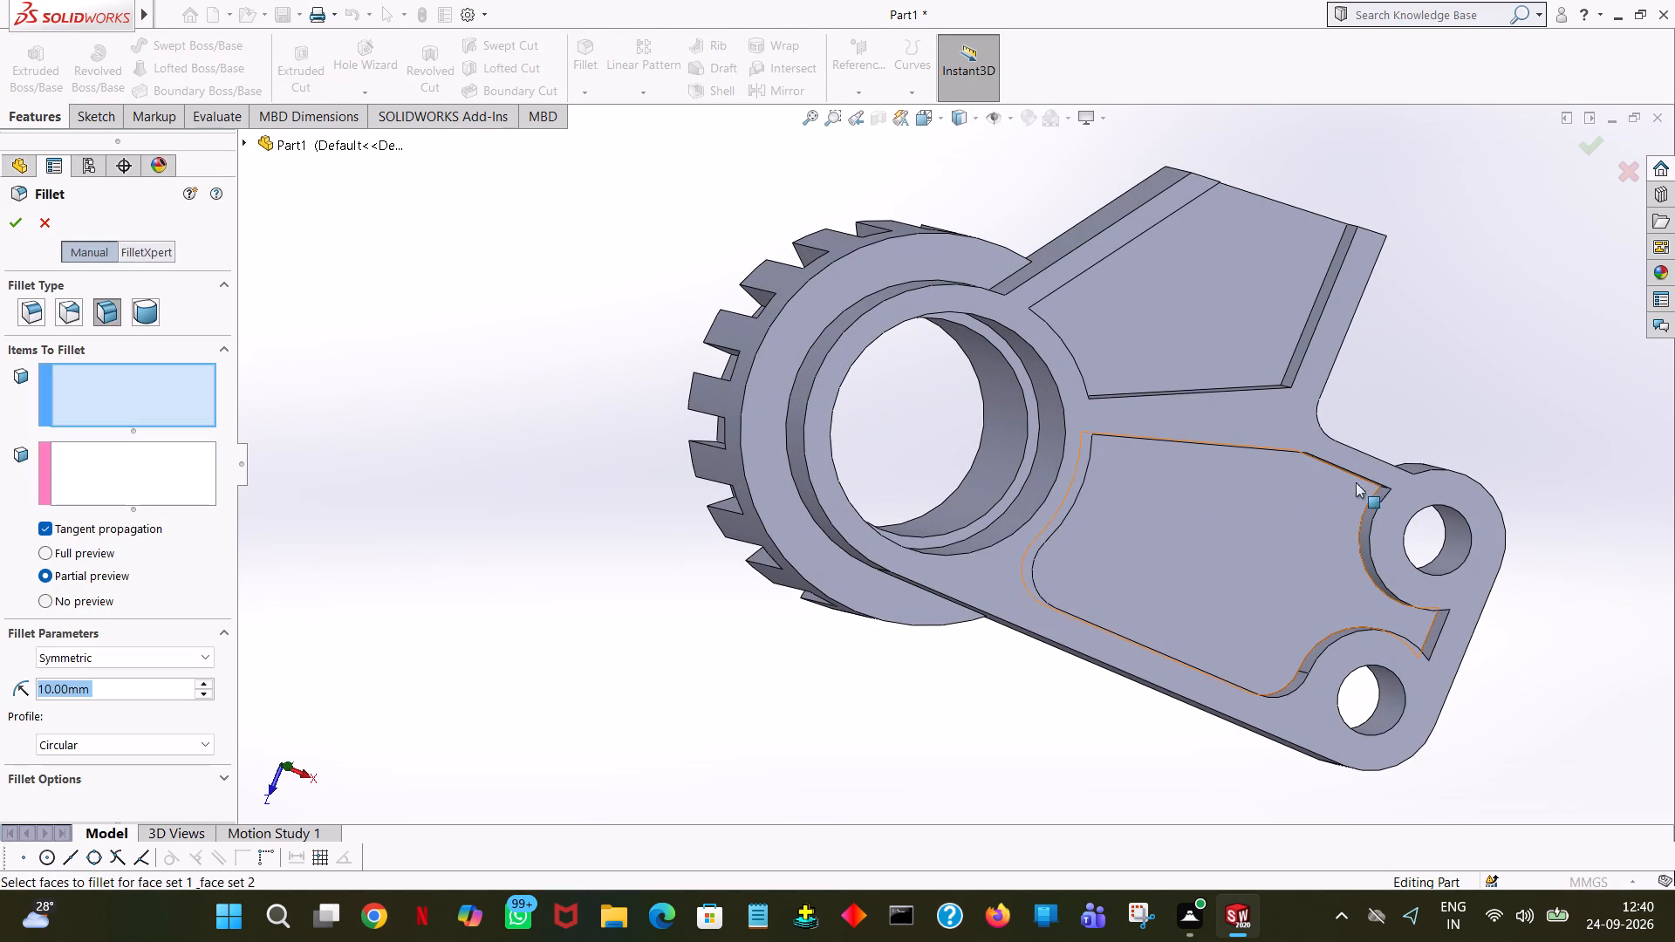
pyautogui.keyDown('ctrl'); pyautogui.scroll(-5, 1411, 570); pyautogui.keyUp('ctrl')
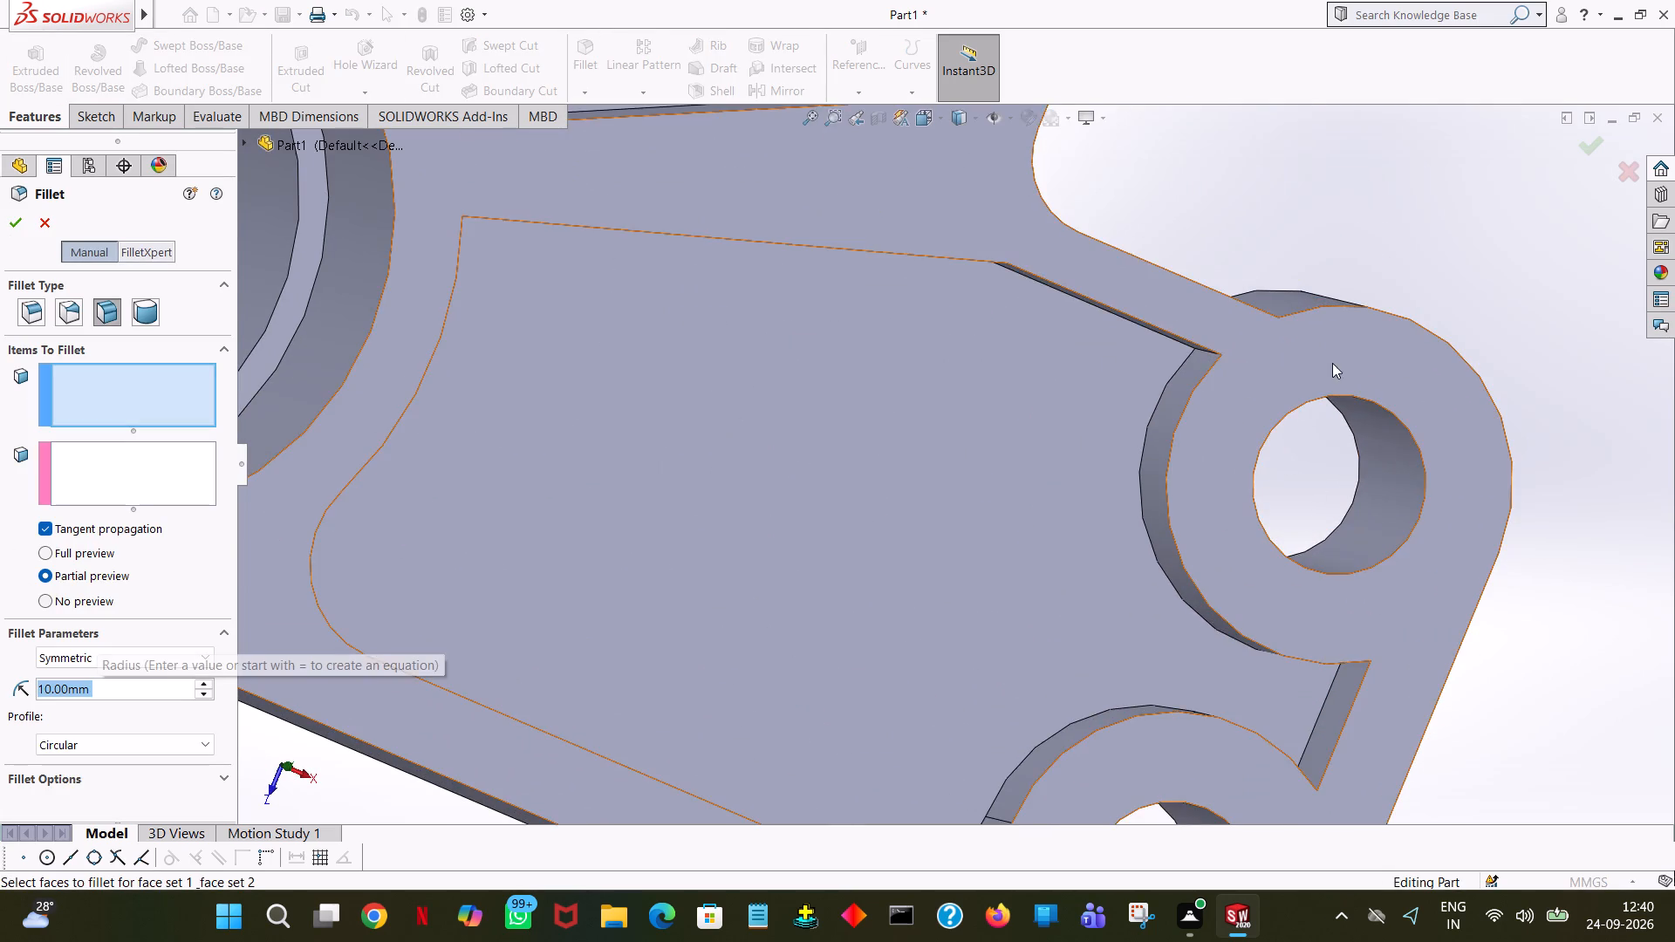
pyautogui.moveTo(1327, 337); pyautogui.dragTo(1321, 228, button='middle')
pyautogui.click(1137, 324)
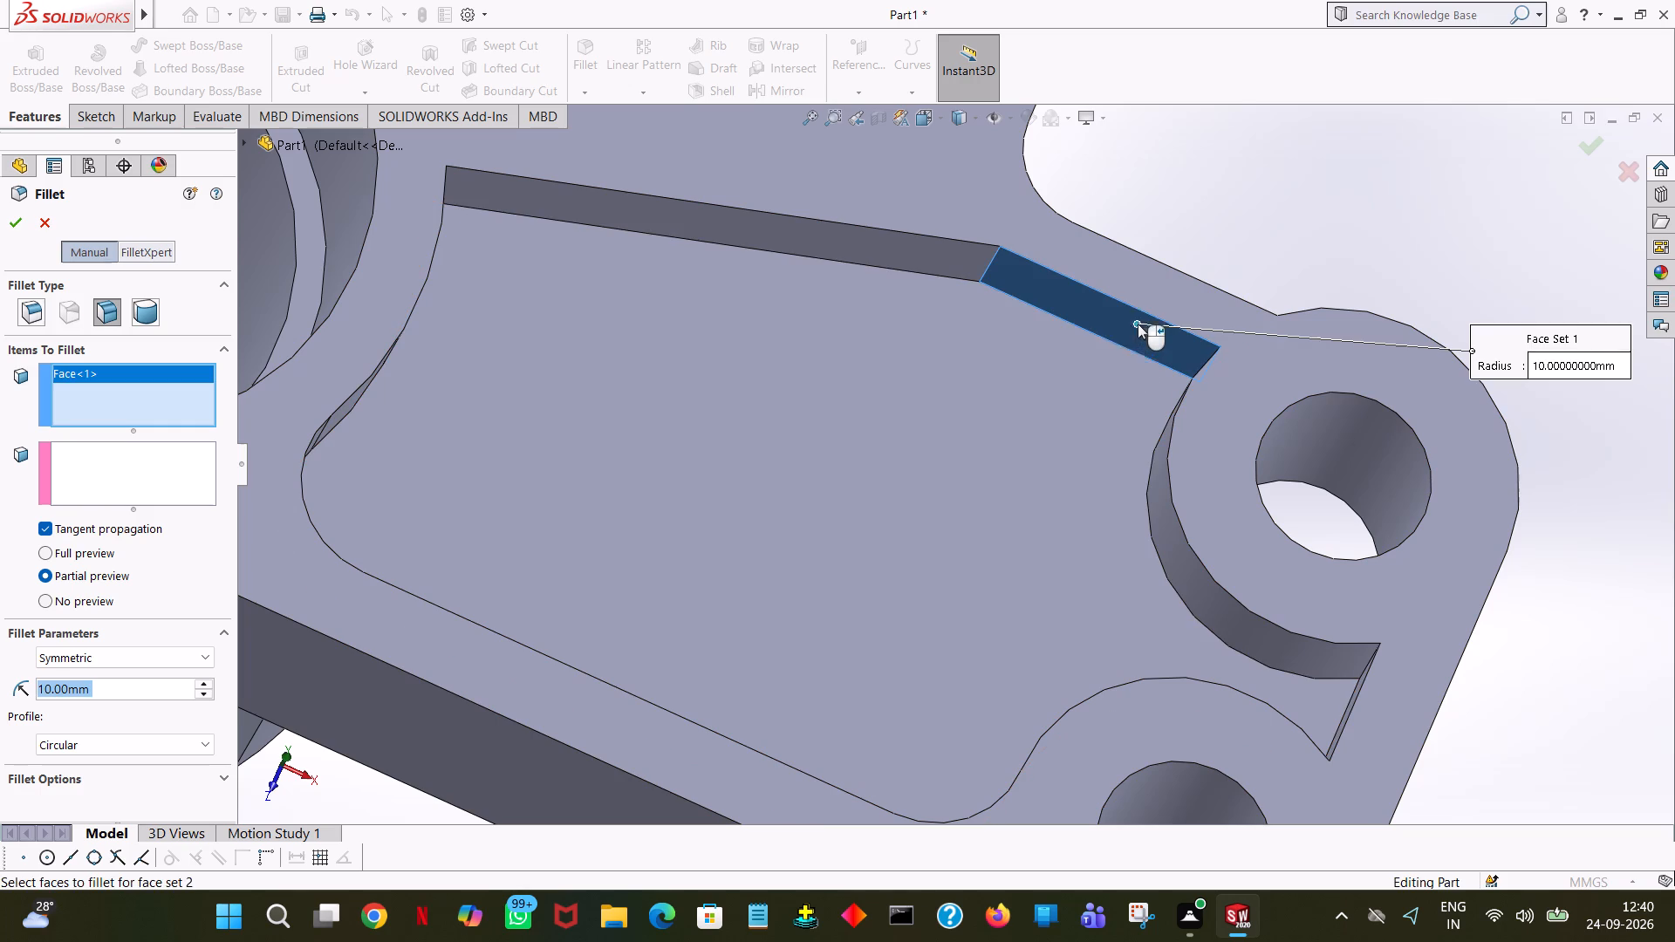
pyautogui.click(95, 484)
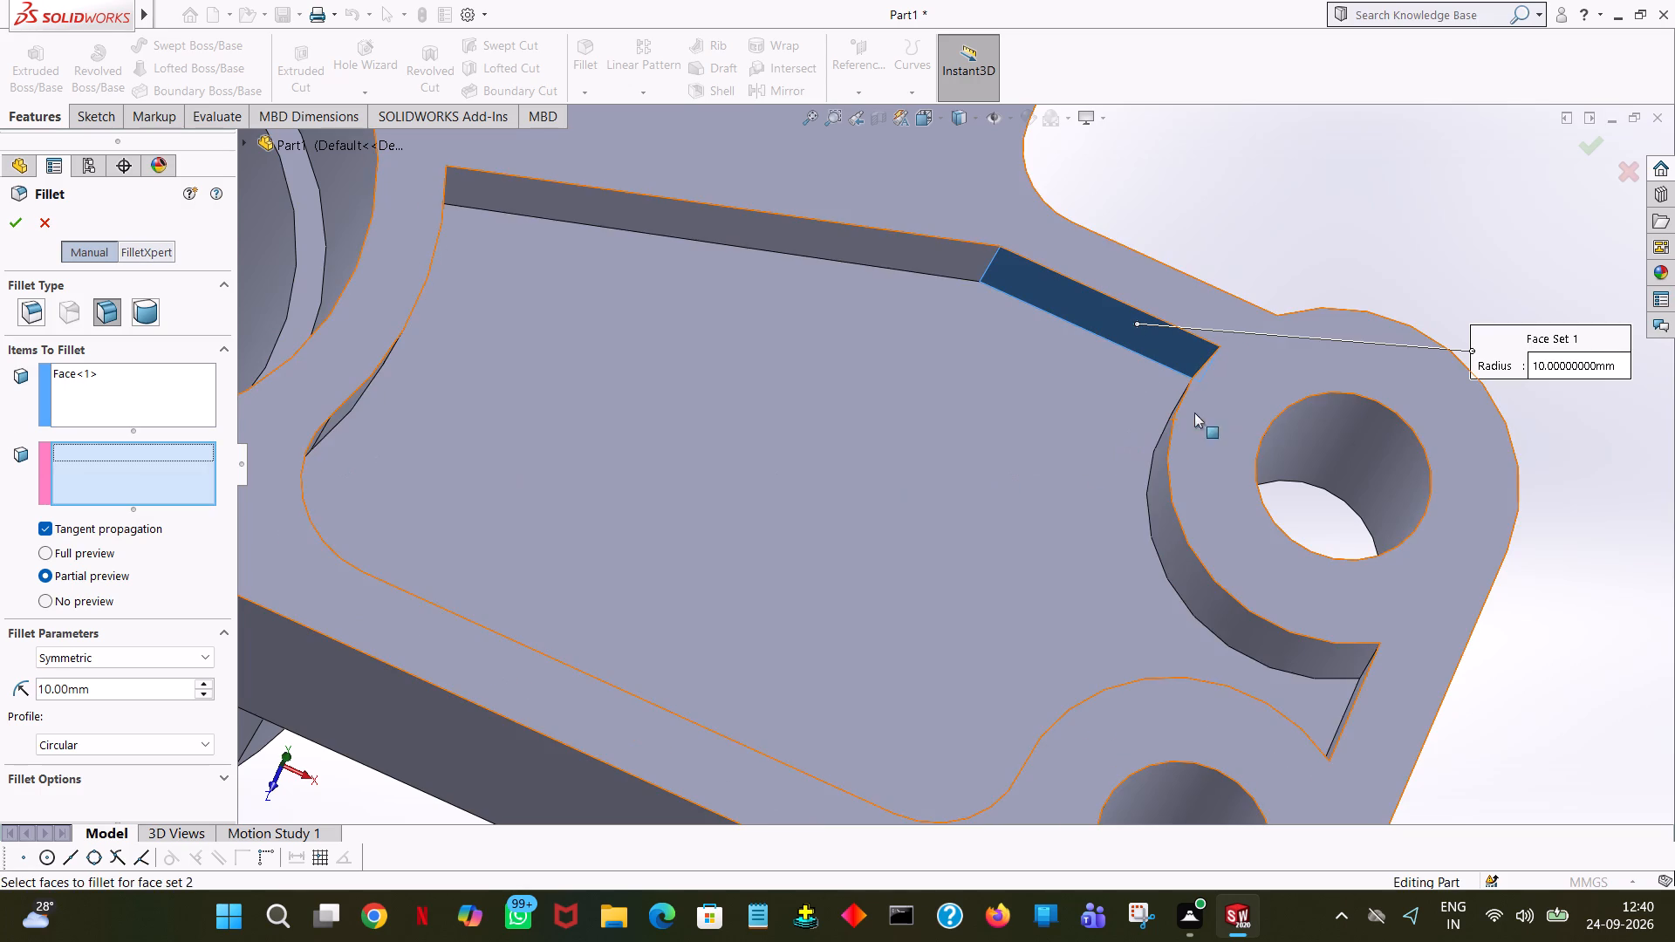
pyautogui.moveTo(1167, 420); pyautogui.dragTo(1221, 579, button='middle')
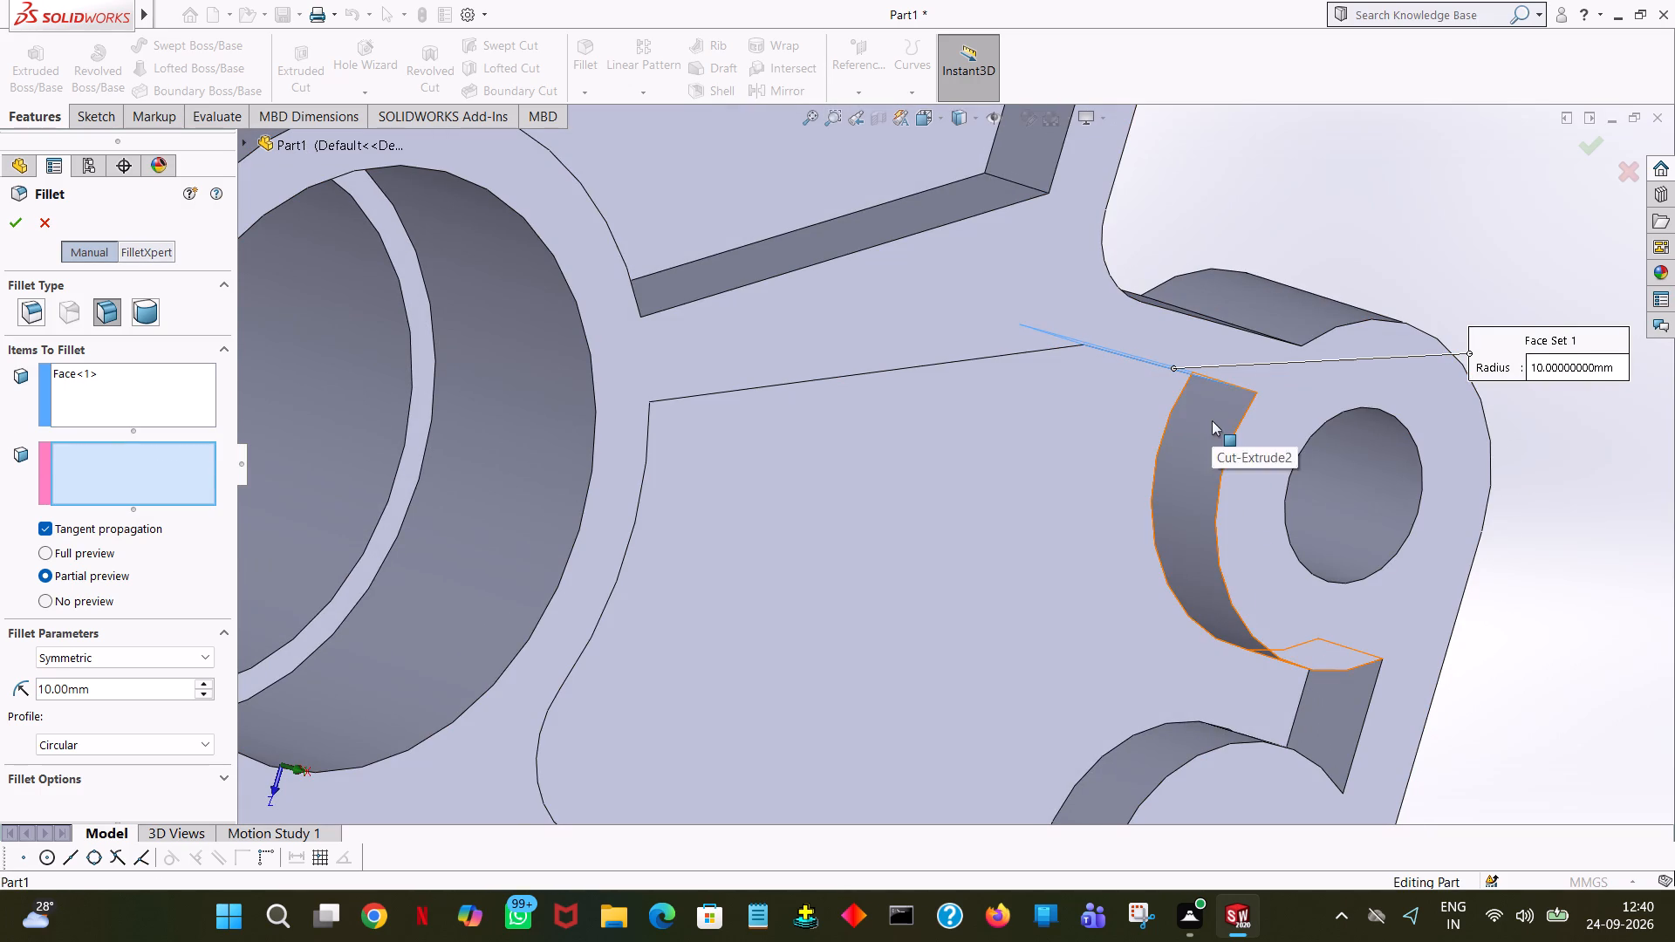
pyautogui.click(1212, 420)
pyautogui.moveTo(1214, 433); pyautogui.dragTo(1183, 376, button='middle')
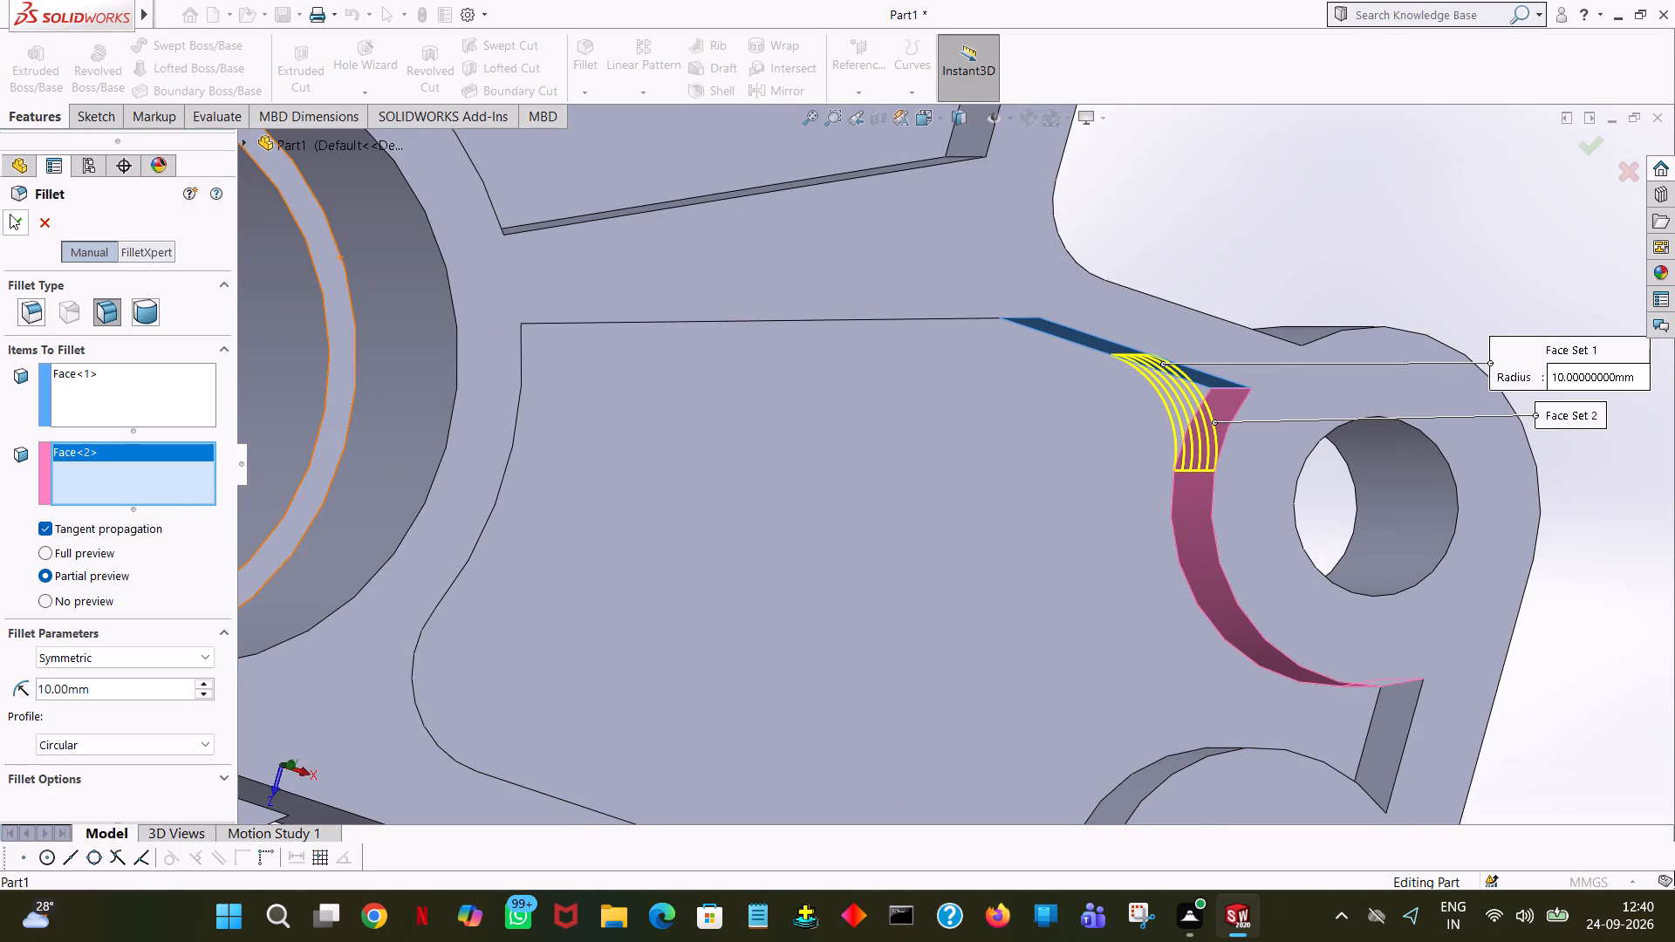
pyautogui.click(10, 214)
pyautogui.keyDown('ctrl'); pyautogui.scroll(-2, 623, 588); pyautogui.keyUp('ctrl')
pyautogui.keyDown('ctrl'); pyautogui.scroll(3, 626, 589); pyautogui.keyUp('ctrl')
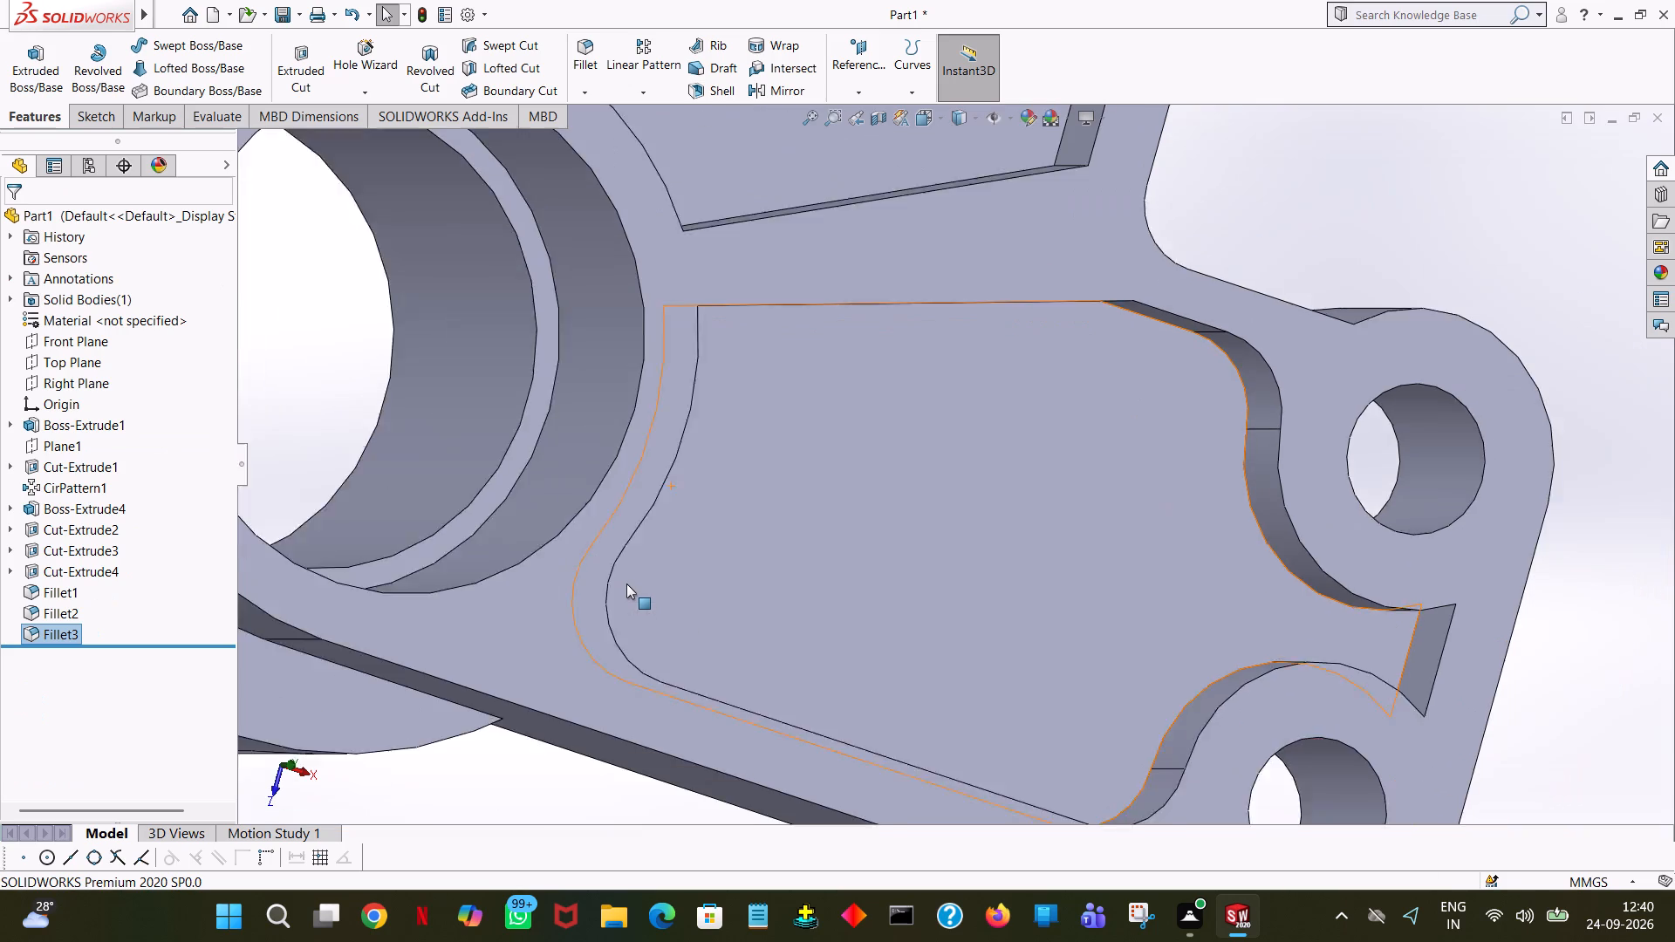
pyautogui.keyDown('ctrl'); pyautogui.scroll(1, 626, 584); pyautogui.keyUp('ctrl')
pyautogui.moveTo(823, 571); pyautogui.dragTo(738, 490, button='middle')
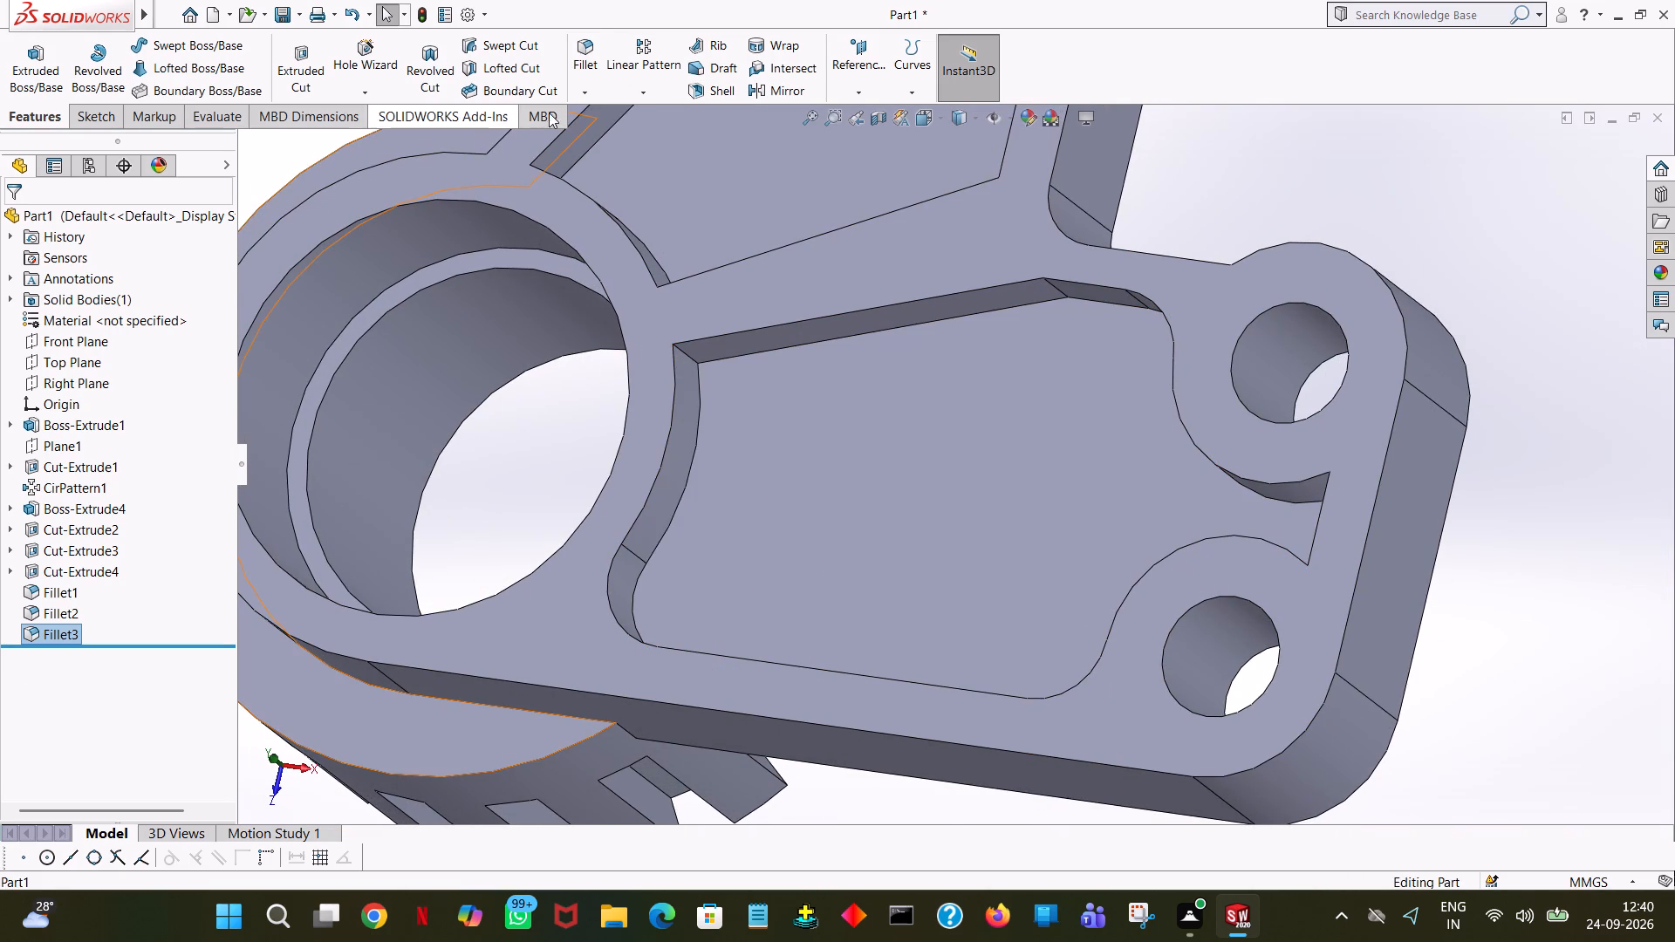
# Add a 10 mm face fillet between the two-hole arm pocket's curved hub-side wall and its long inner wall facing the other arm.
pyautogui.click(585, 55)
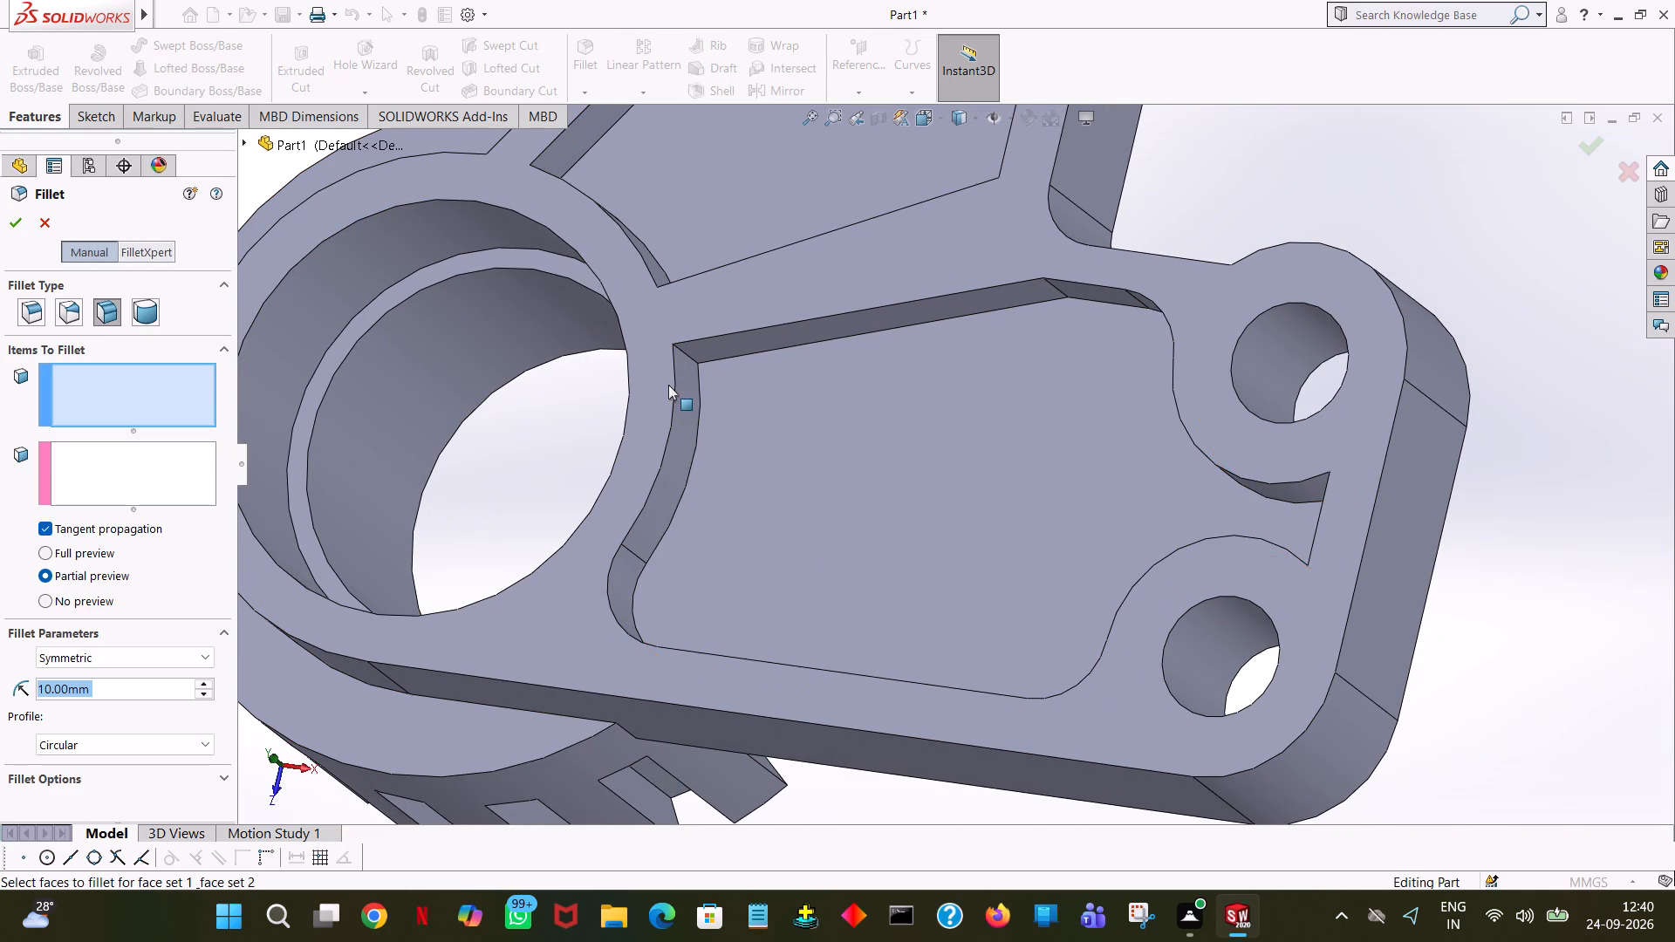
pyautogui.click(685, 383)
pyautogui.click(81, 470)
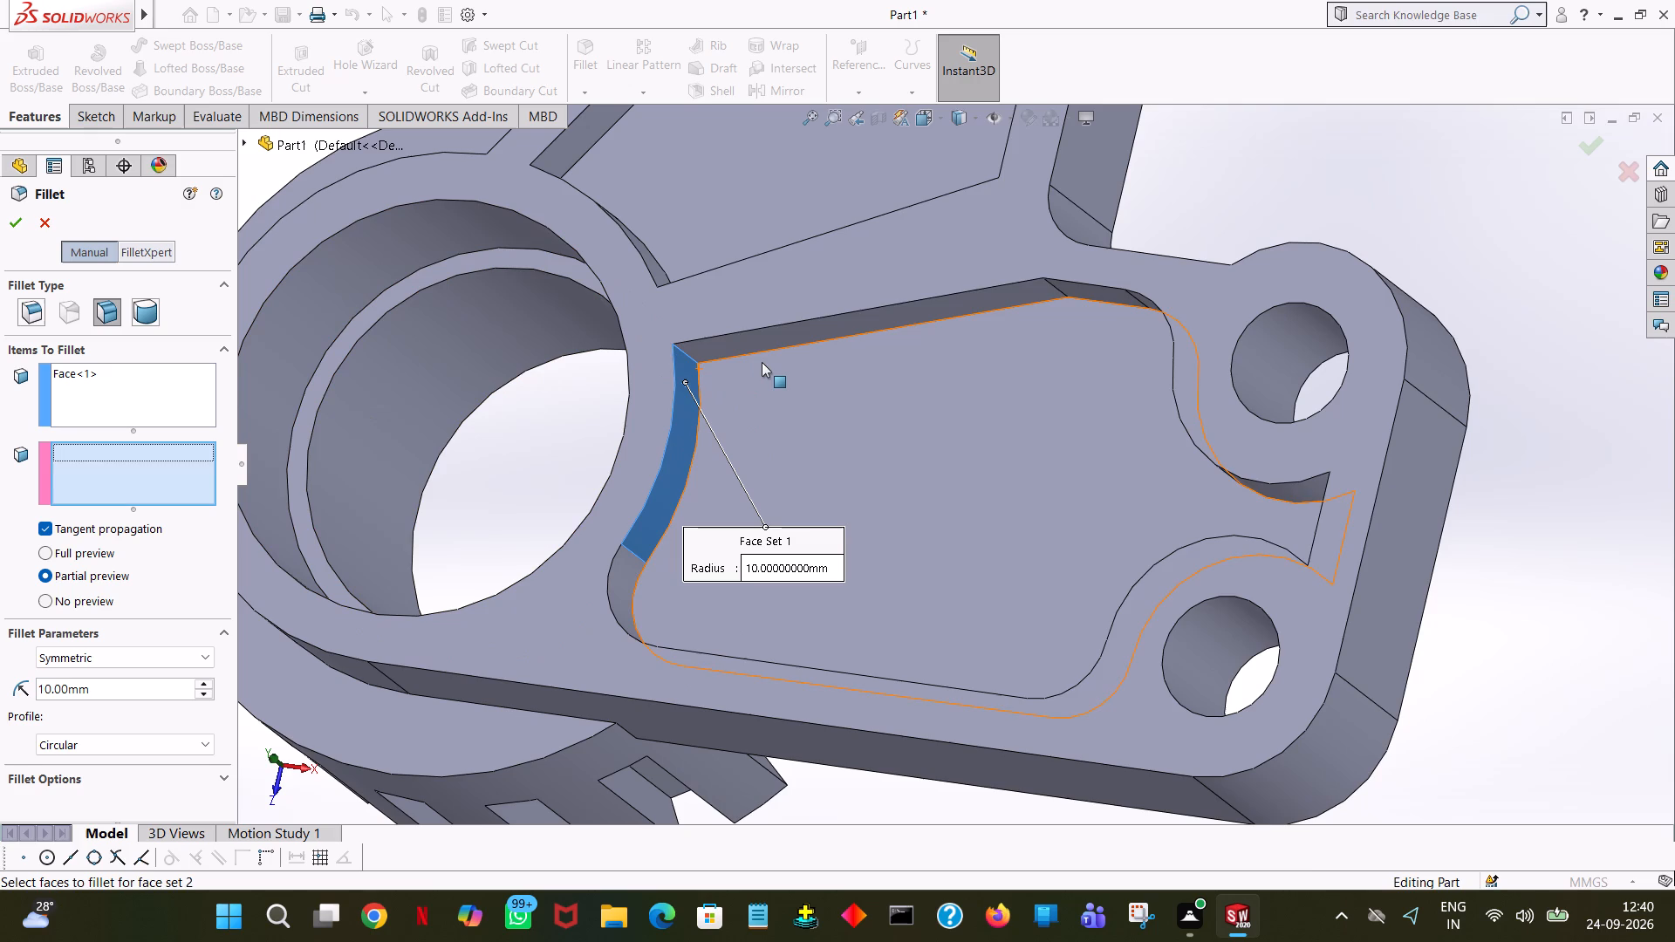
pyautogui.click(764, 339)
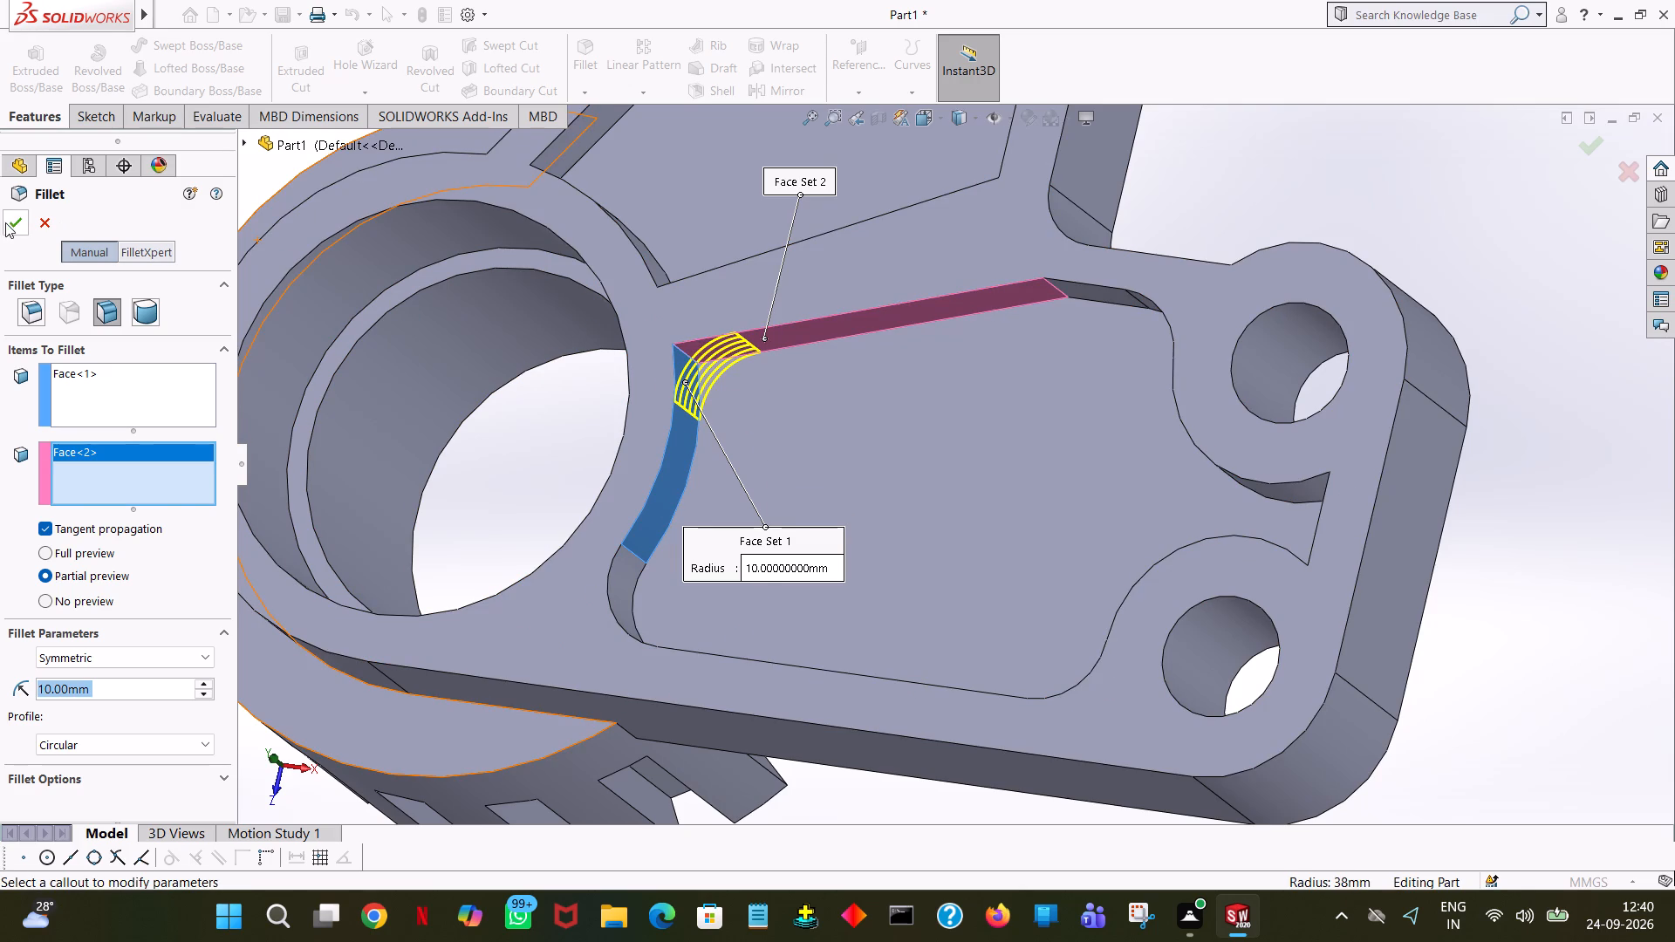
pyautogui.click(6, 222)
# Add a 10 mm face fillet in the open-ended arm pocket between the wall bordering the two-hole arm and the curved hub-side wall.
pyautogui.keyDown('ctrl'); pyautogui.scroll(-5, 582, 597); pyautogui.keyUp('ctrl')
pyautogui.keyDown('ctrl'); pyautogui.scroll(5, 585, 597); pyautogui.keyUp('ctrl')
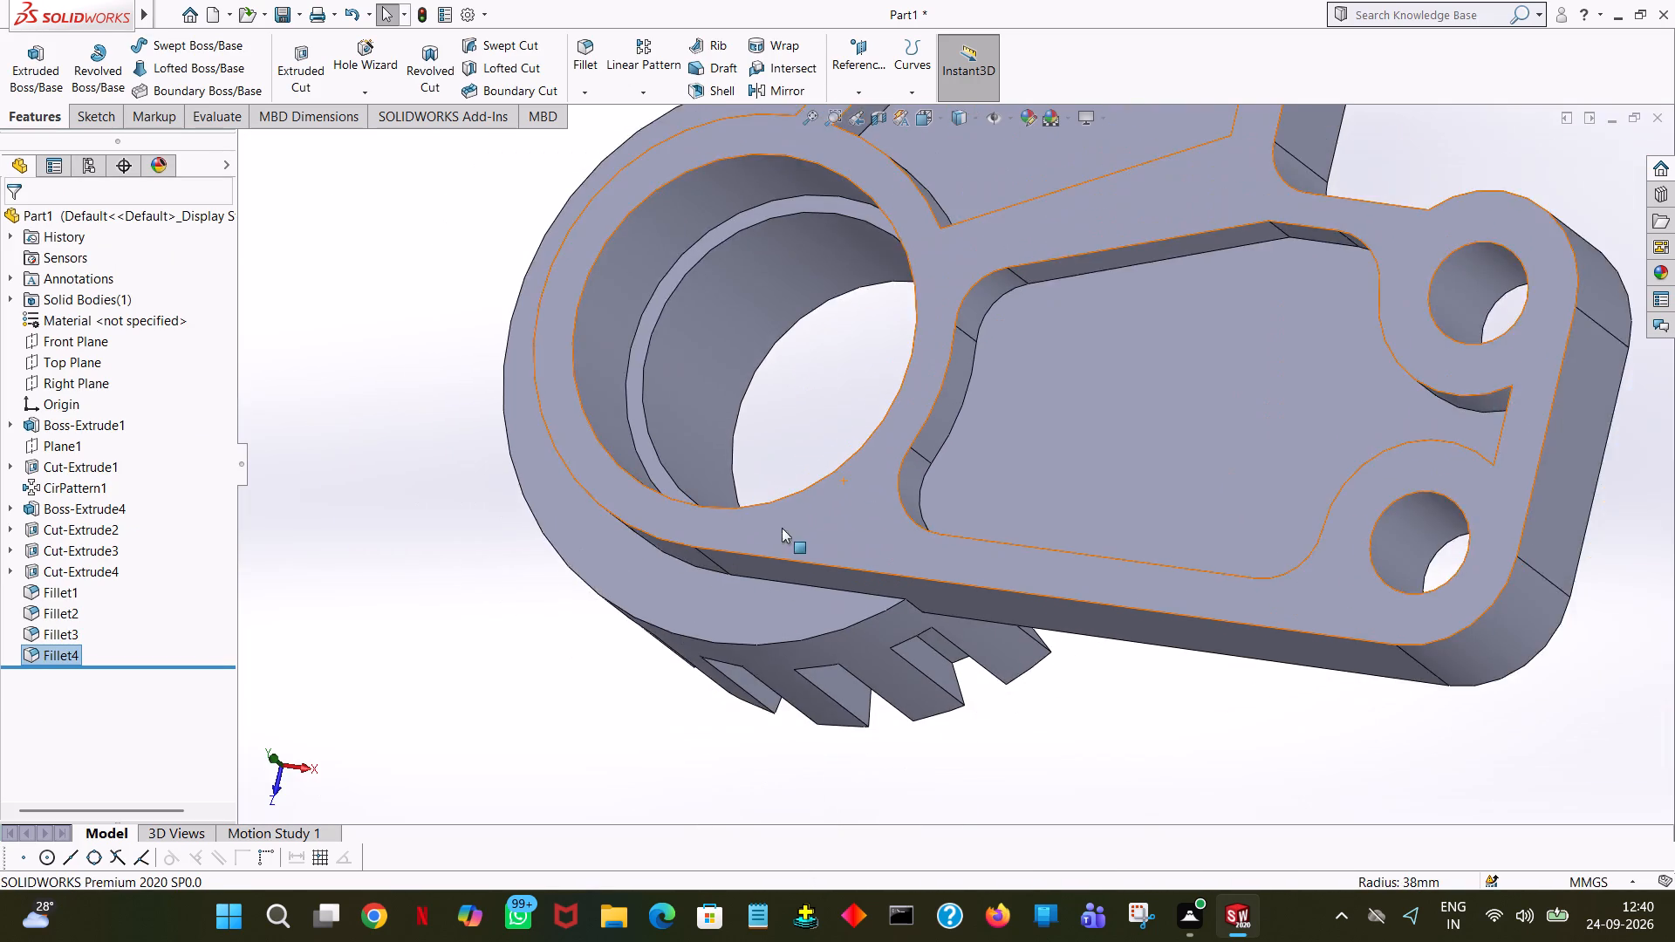
pyautogui.keyDown('ctrl'); pyautogui.scroll(2, 782, 528); pyautogui.keyUp('ctrl')
pyautogui.moveTo(1008, 189); pyautogui.dragTo(1025, 256, button='middle')
pyautogui.moveTo(1025, 256); pyautogui.dragTo(1046, 387, button='middle')
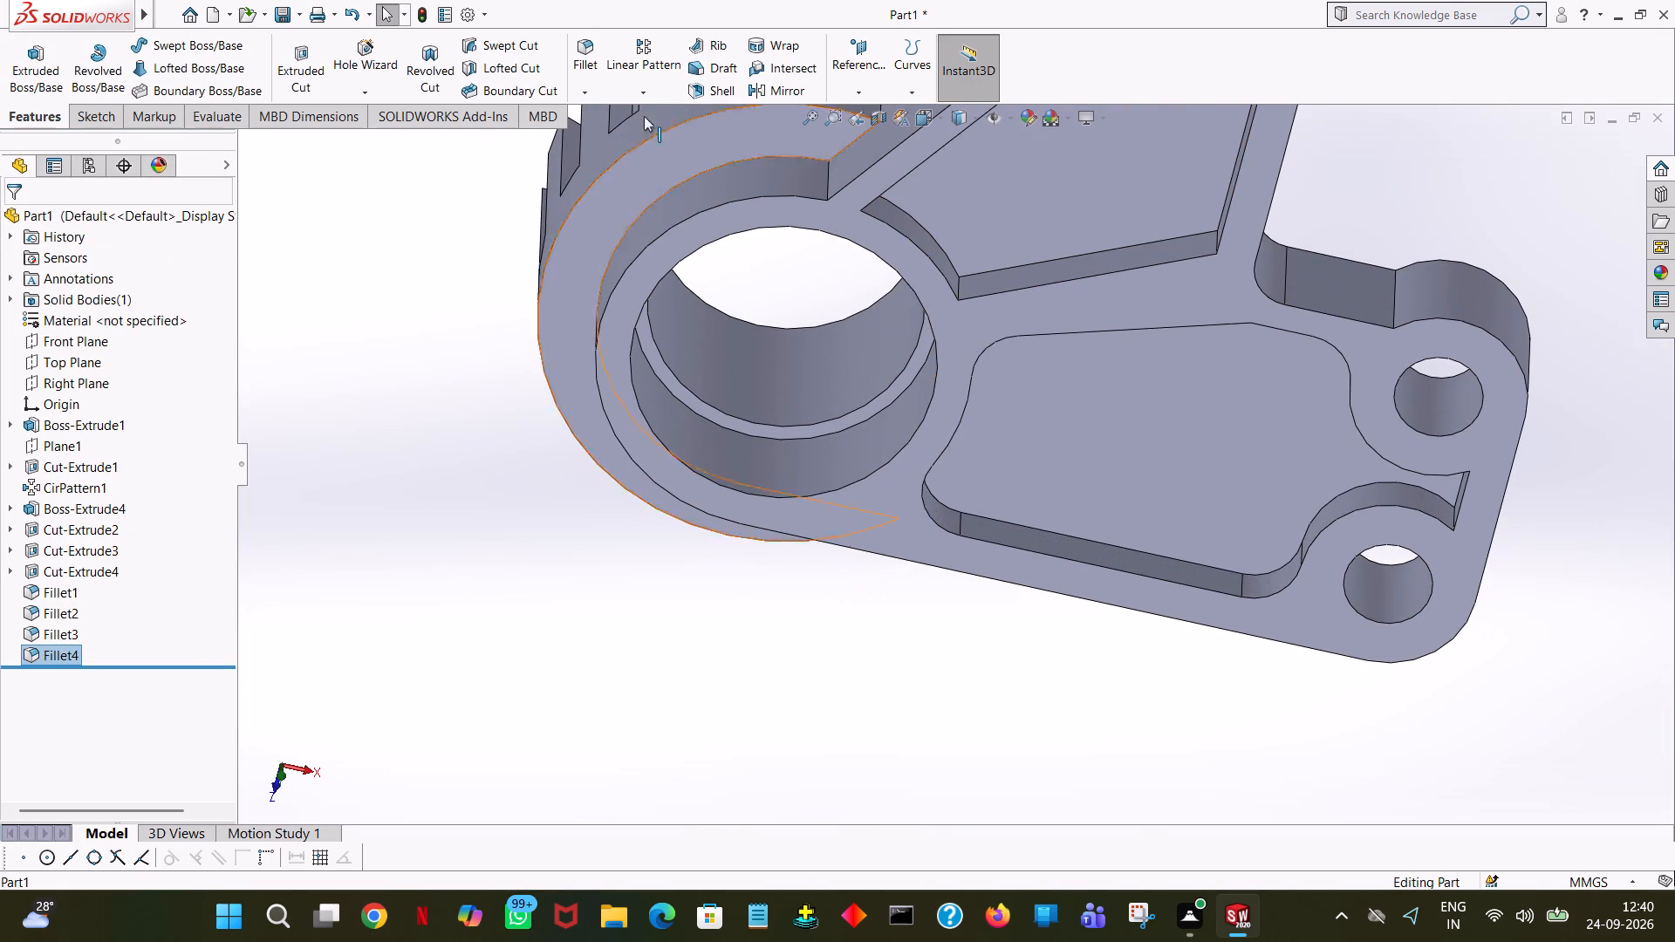
pyautogui.click(584, 53)
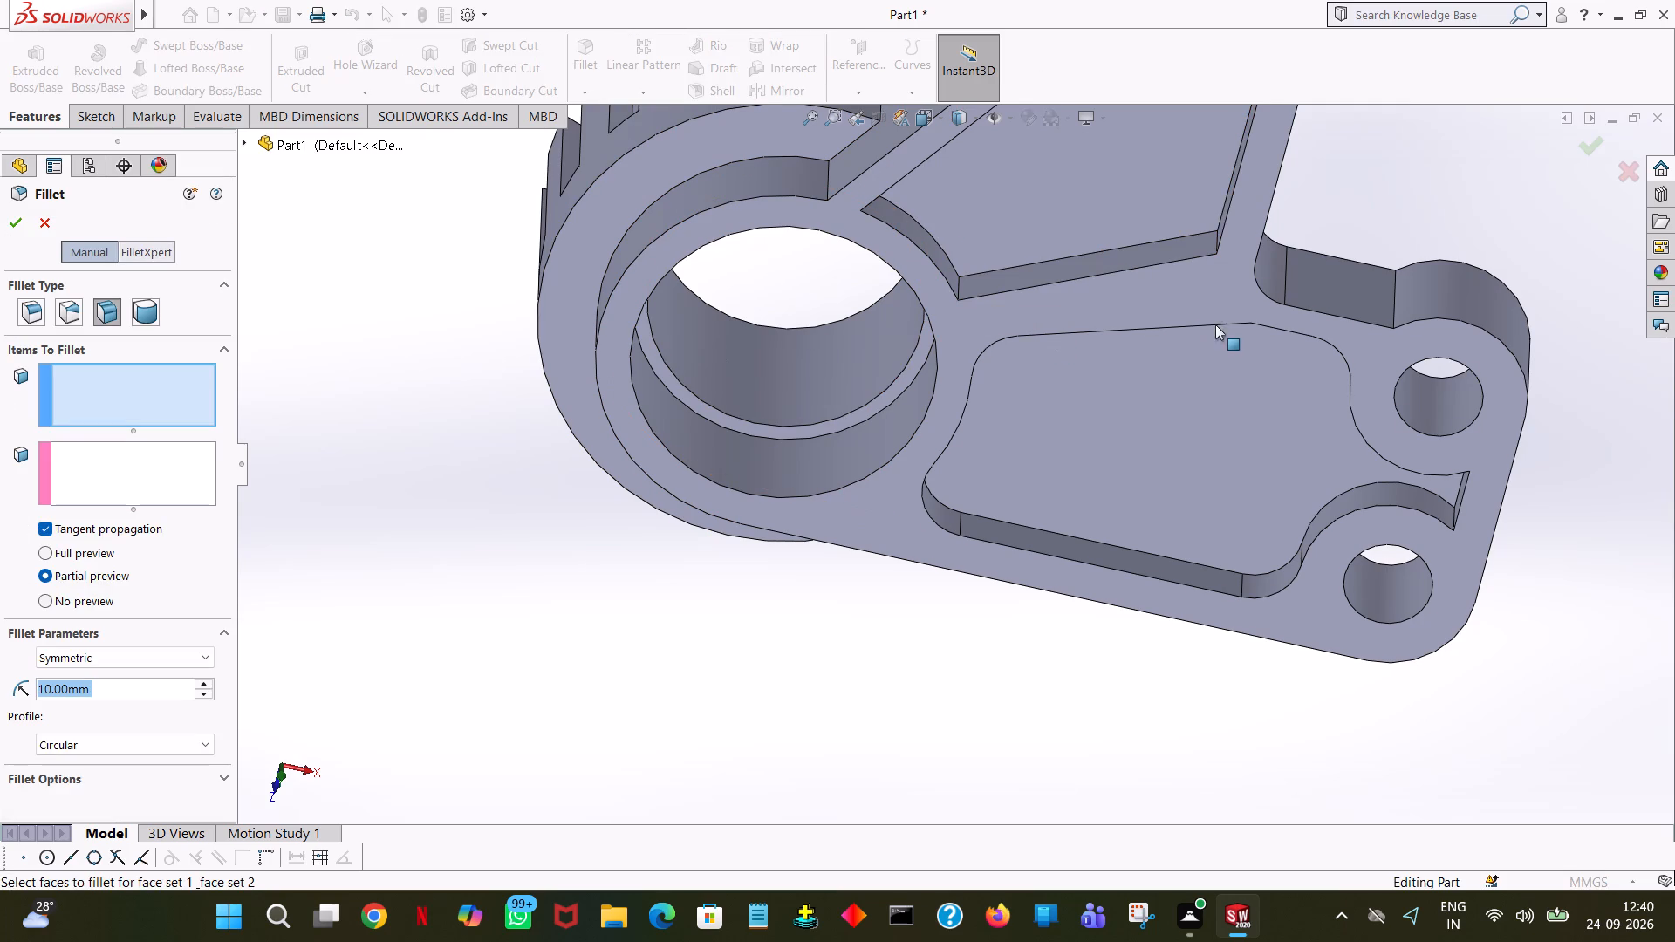
pyautogui.click(1005, 275)
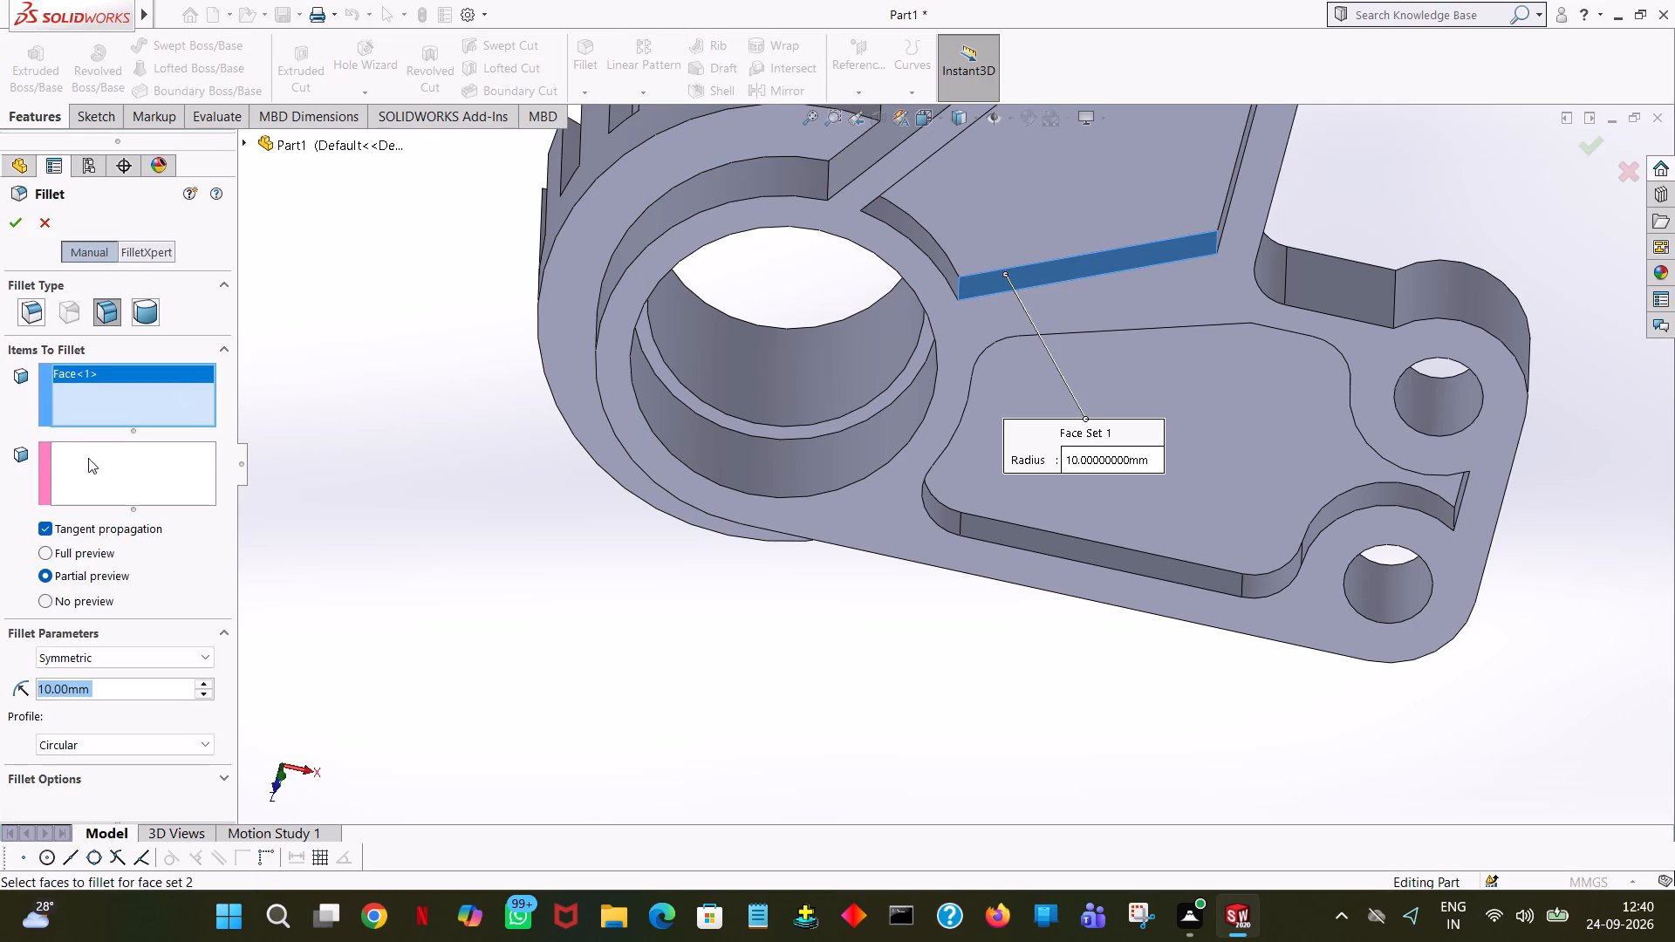
pyautogui.click(131, 465)
pyautogui.click(943, 266)
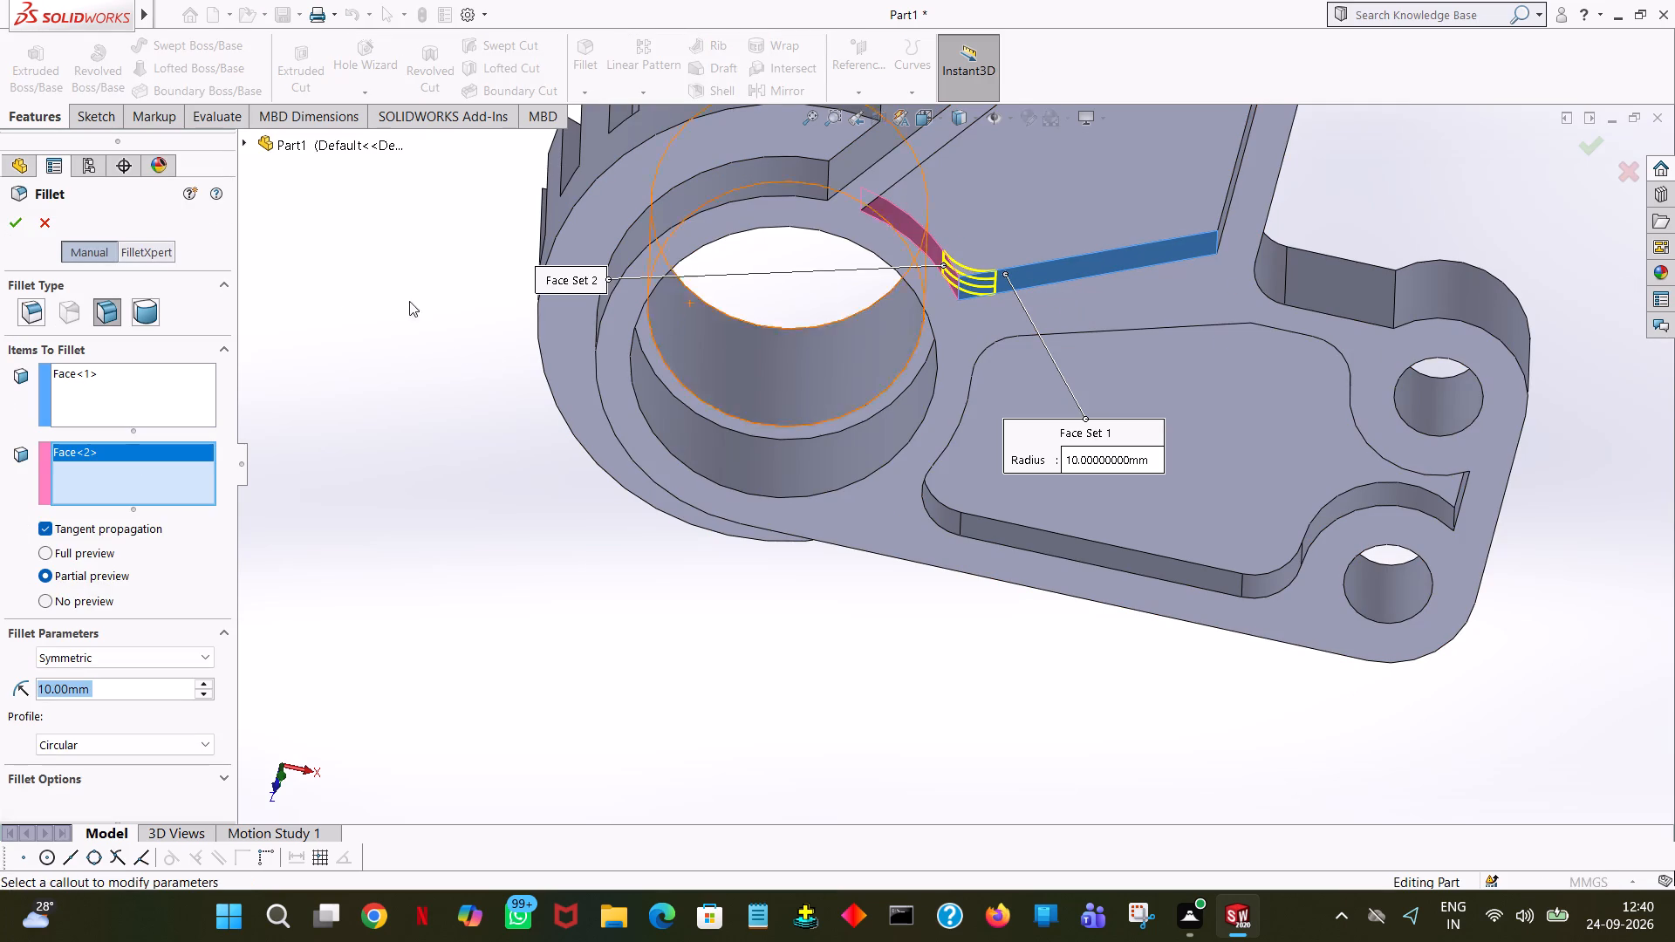
pyautogui.click(8, 225)
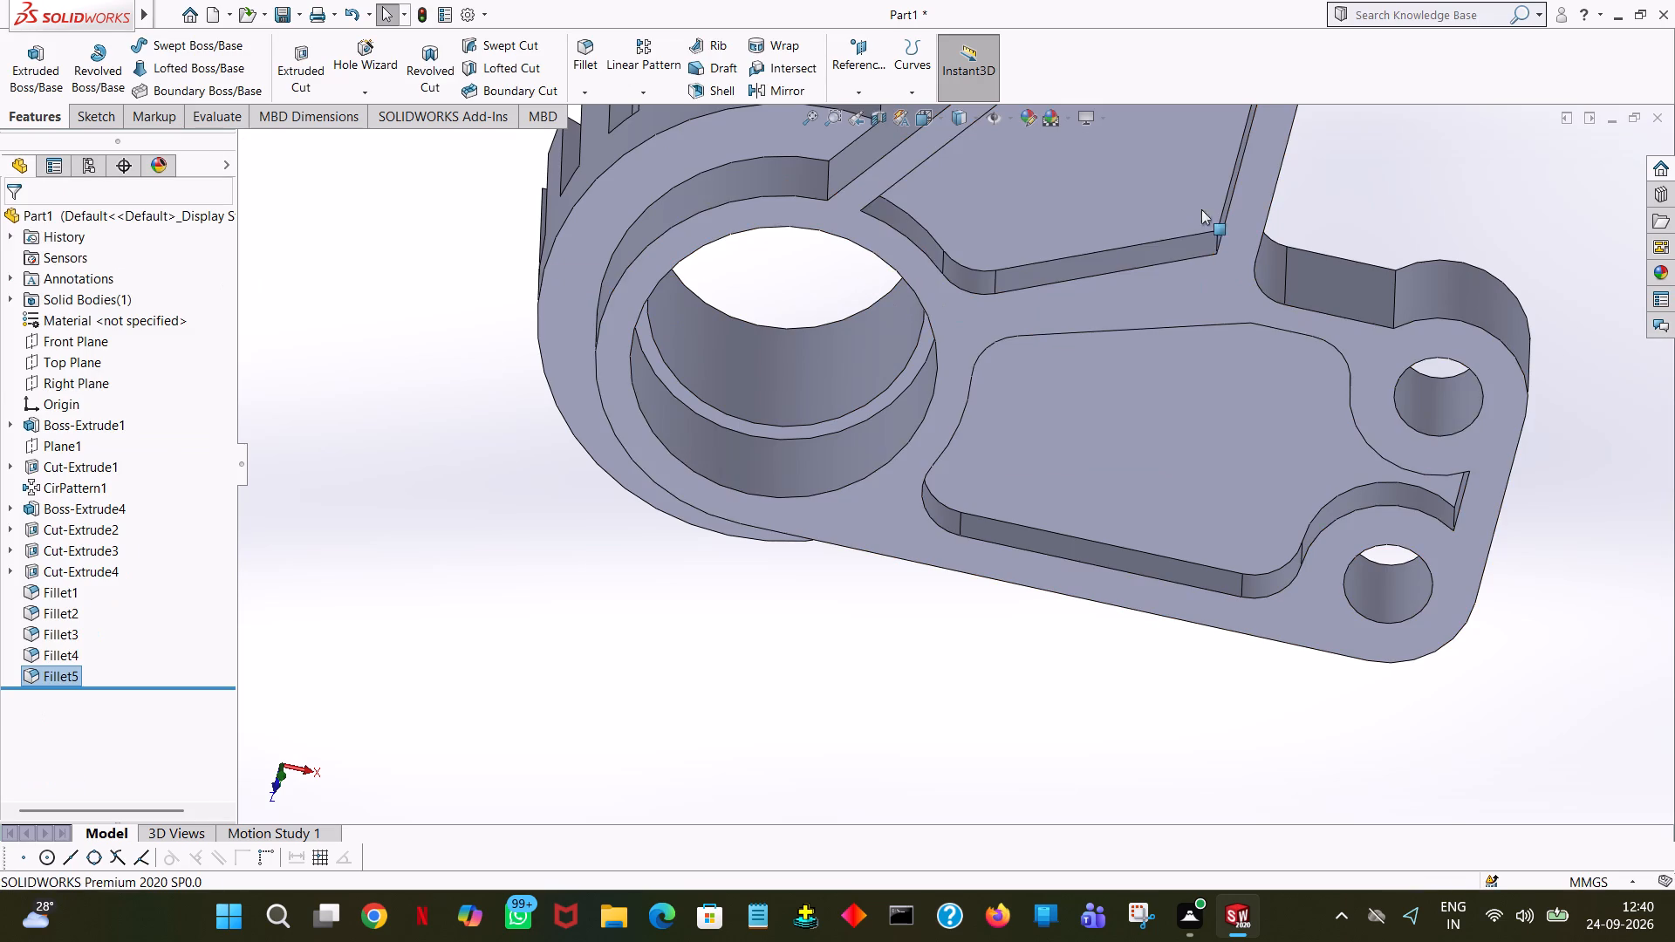
# Add a 10 mm face fillet between the open-ended pocket's wall bordering the two-hole arm and the adjoining side wall running to the open end.
pyautogui.click(575, 44)
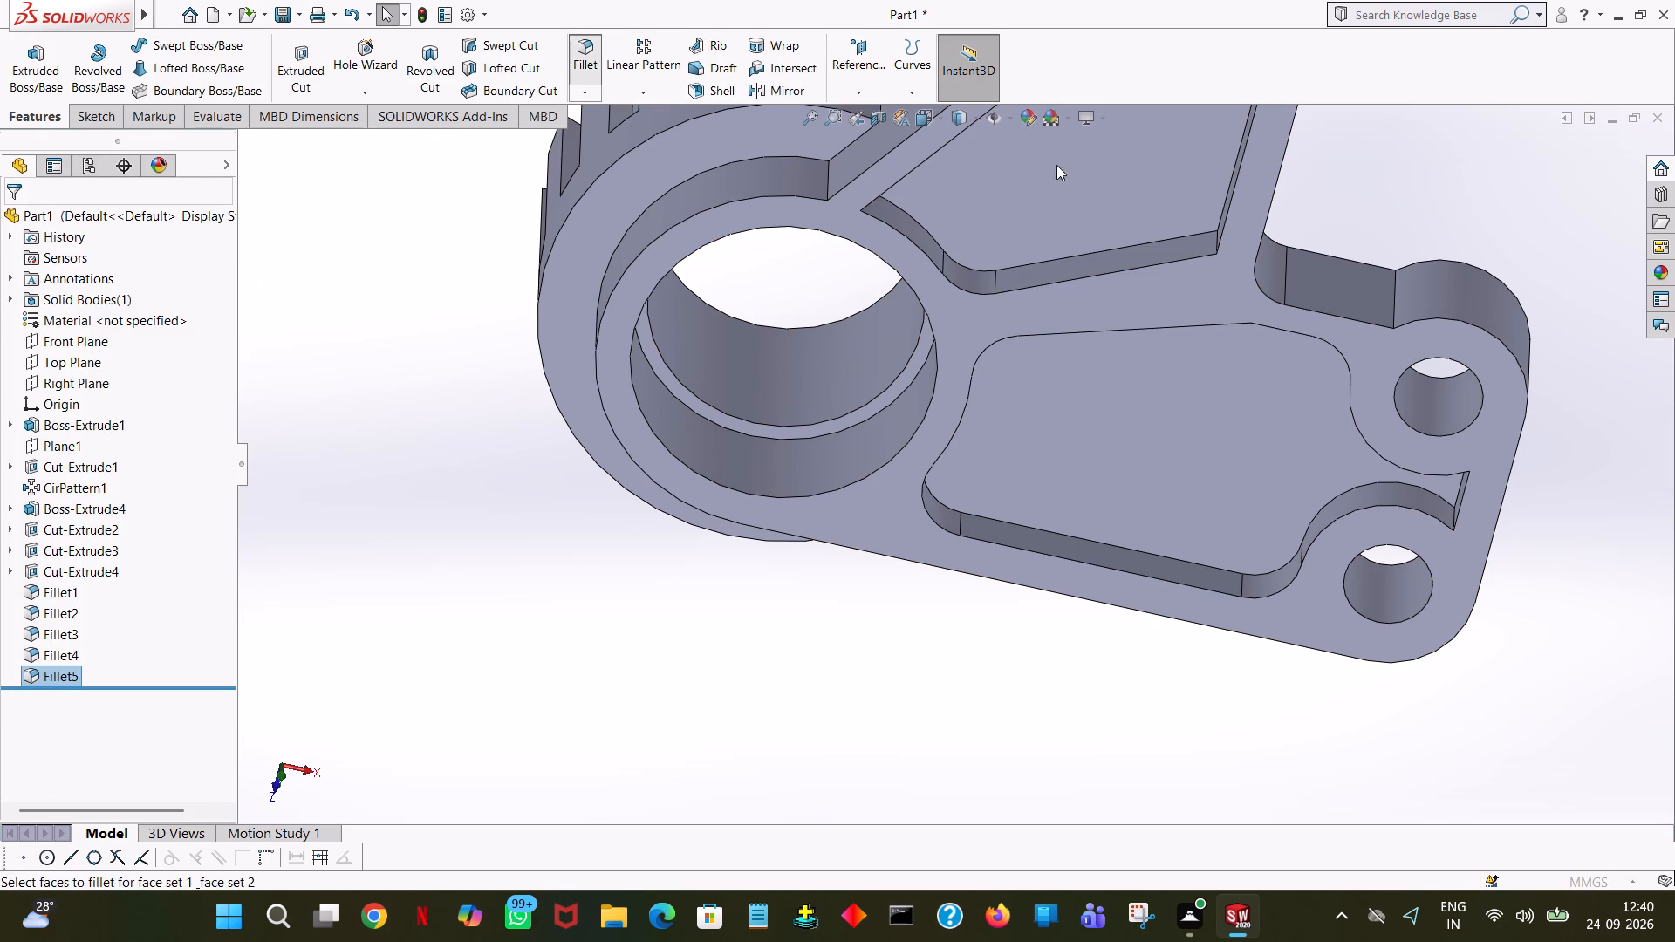
pyautogui.click(1162, 243)
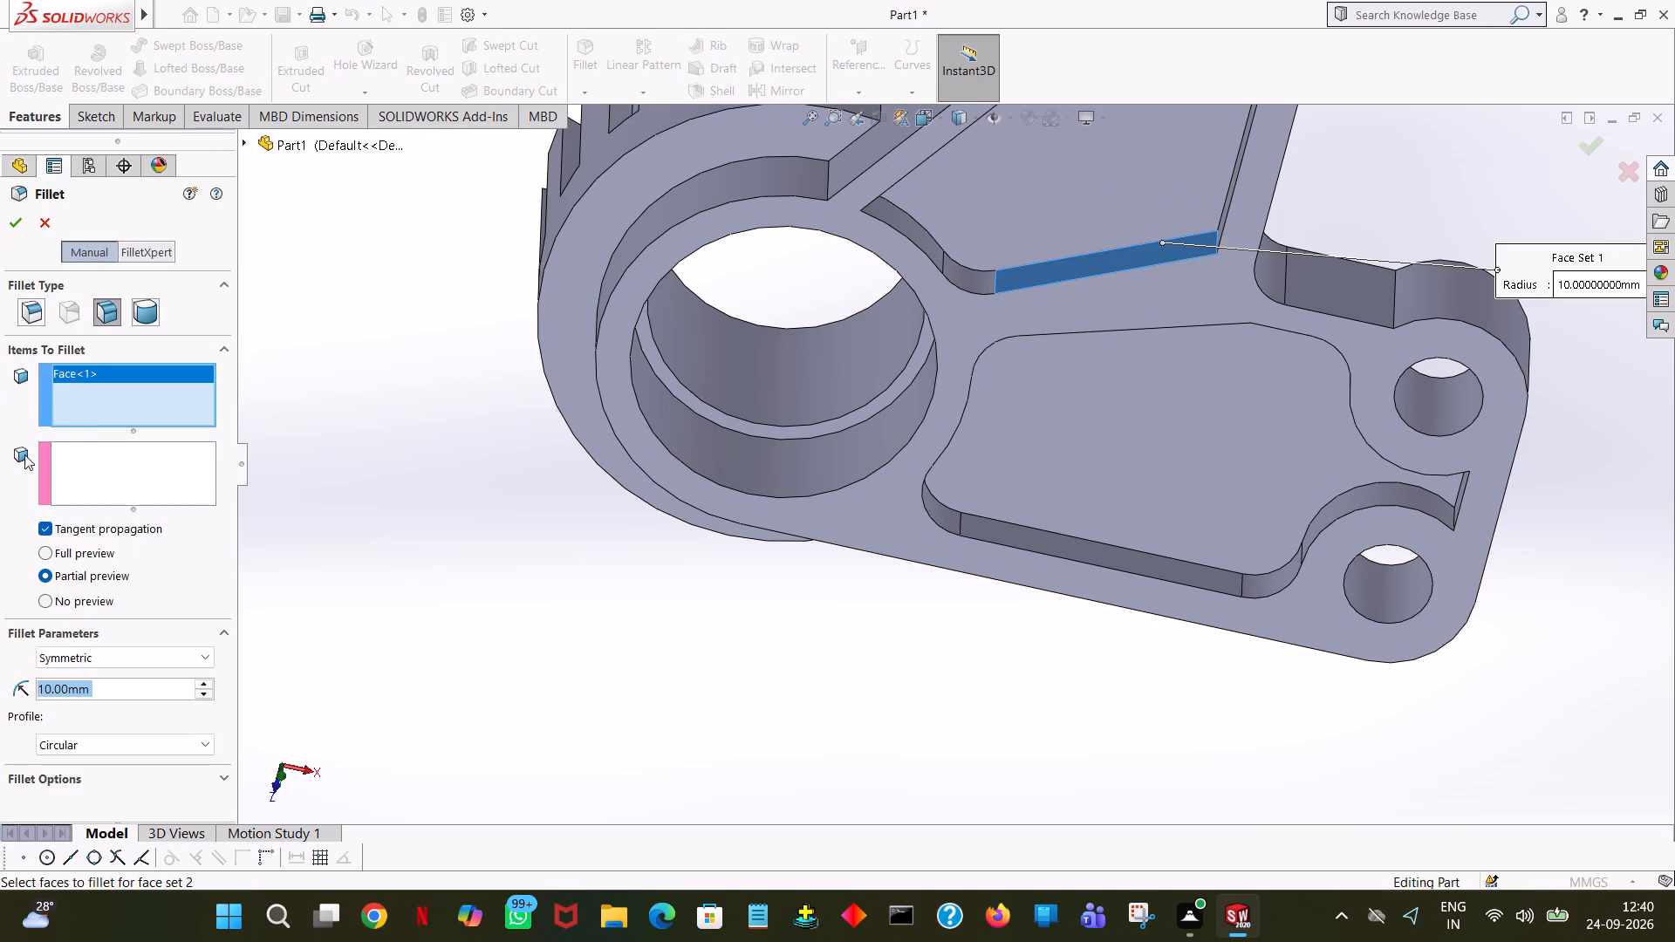
pyautogui.click(148, 460)
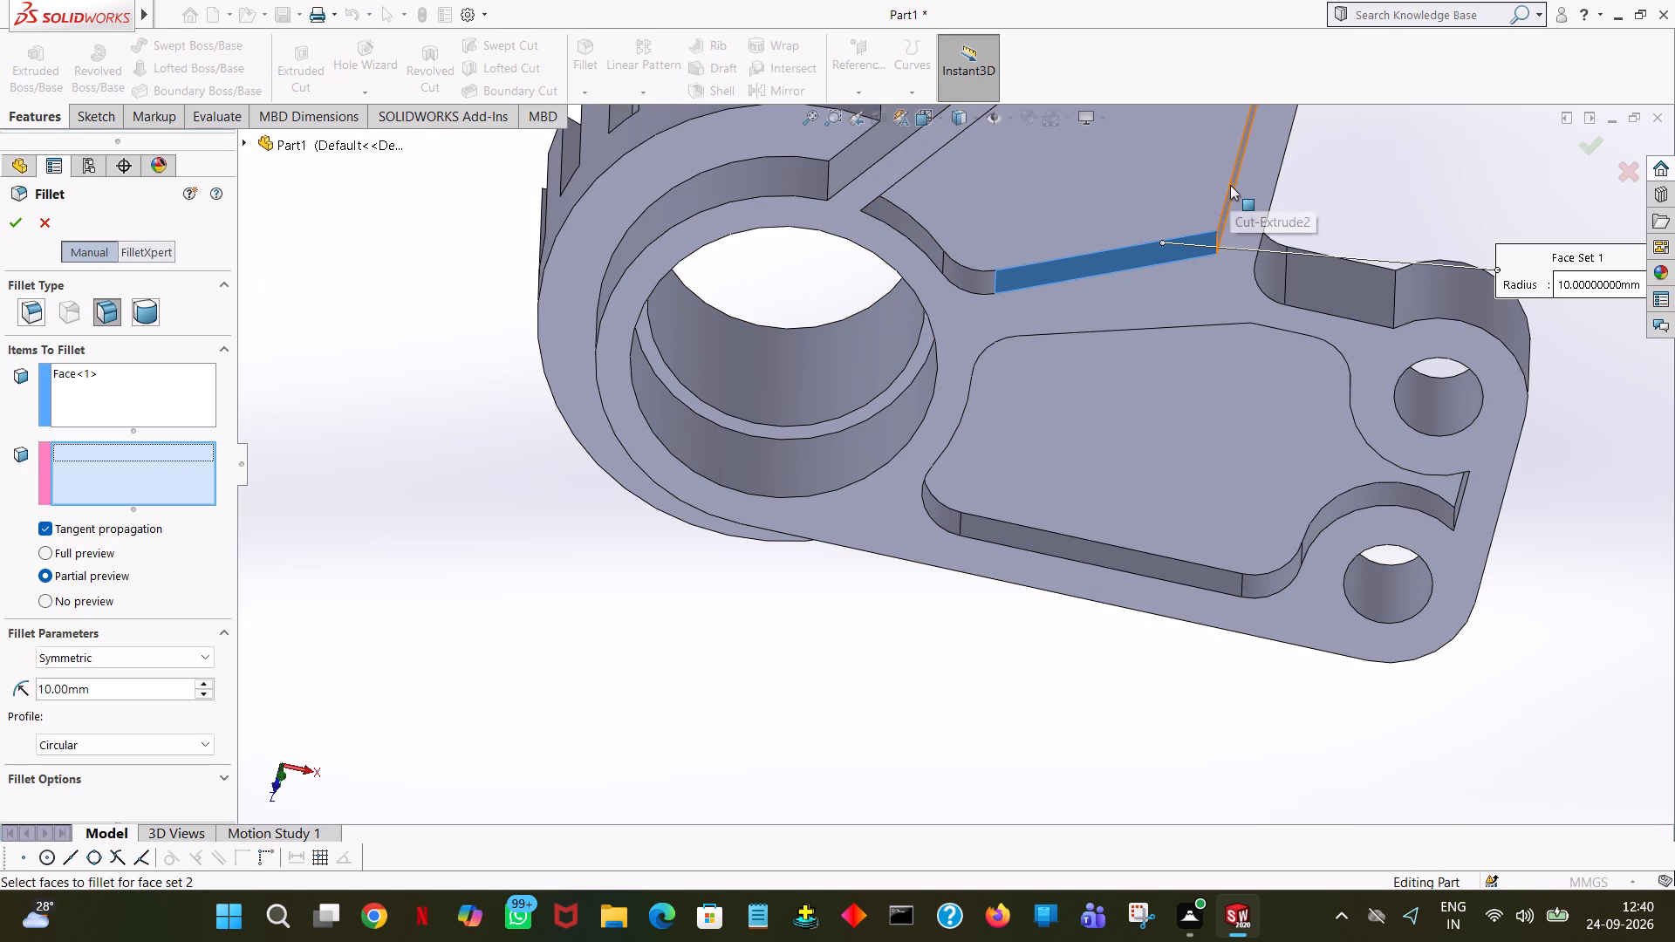
pyautogui.click(1230, 186)
pyautogui.click(17, 221)
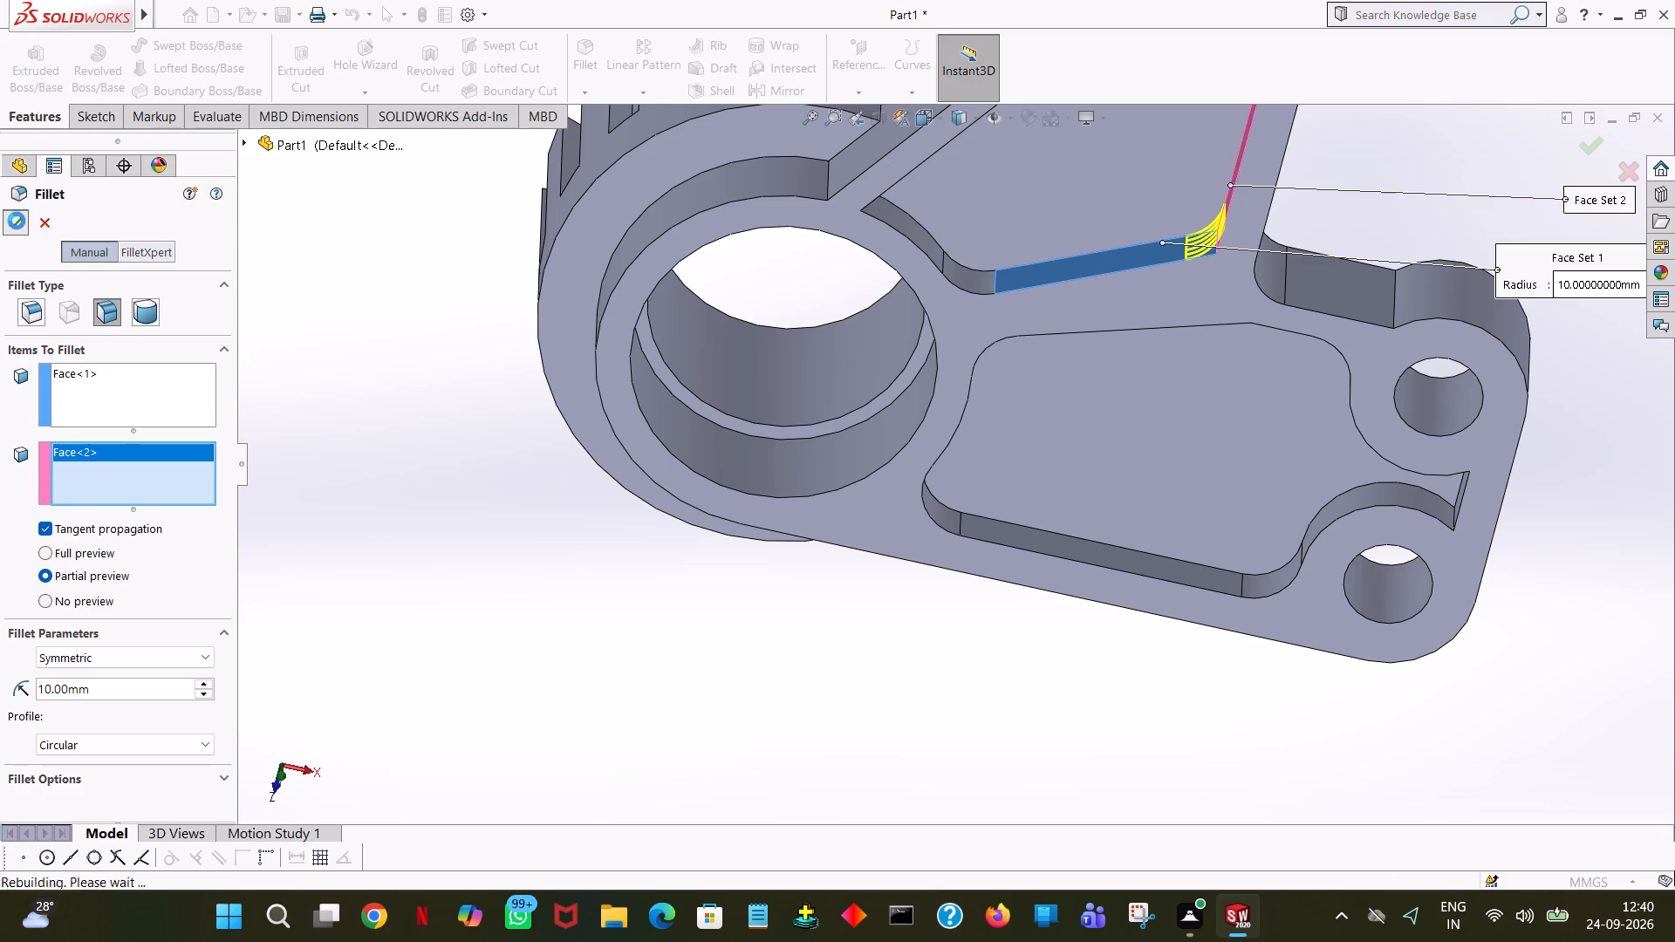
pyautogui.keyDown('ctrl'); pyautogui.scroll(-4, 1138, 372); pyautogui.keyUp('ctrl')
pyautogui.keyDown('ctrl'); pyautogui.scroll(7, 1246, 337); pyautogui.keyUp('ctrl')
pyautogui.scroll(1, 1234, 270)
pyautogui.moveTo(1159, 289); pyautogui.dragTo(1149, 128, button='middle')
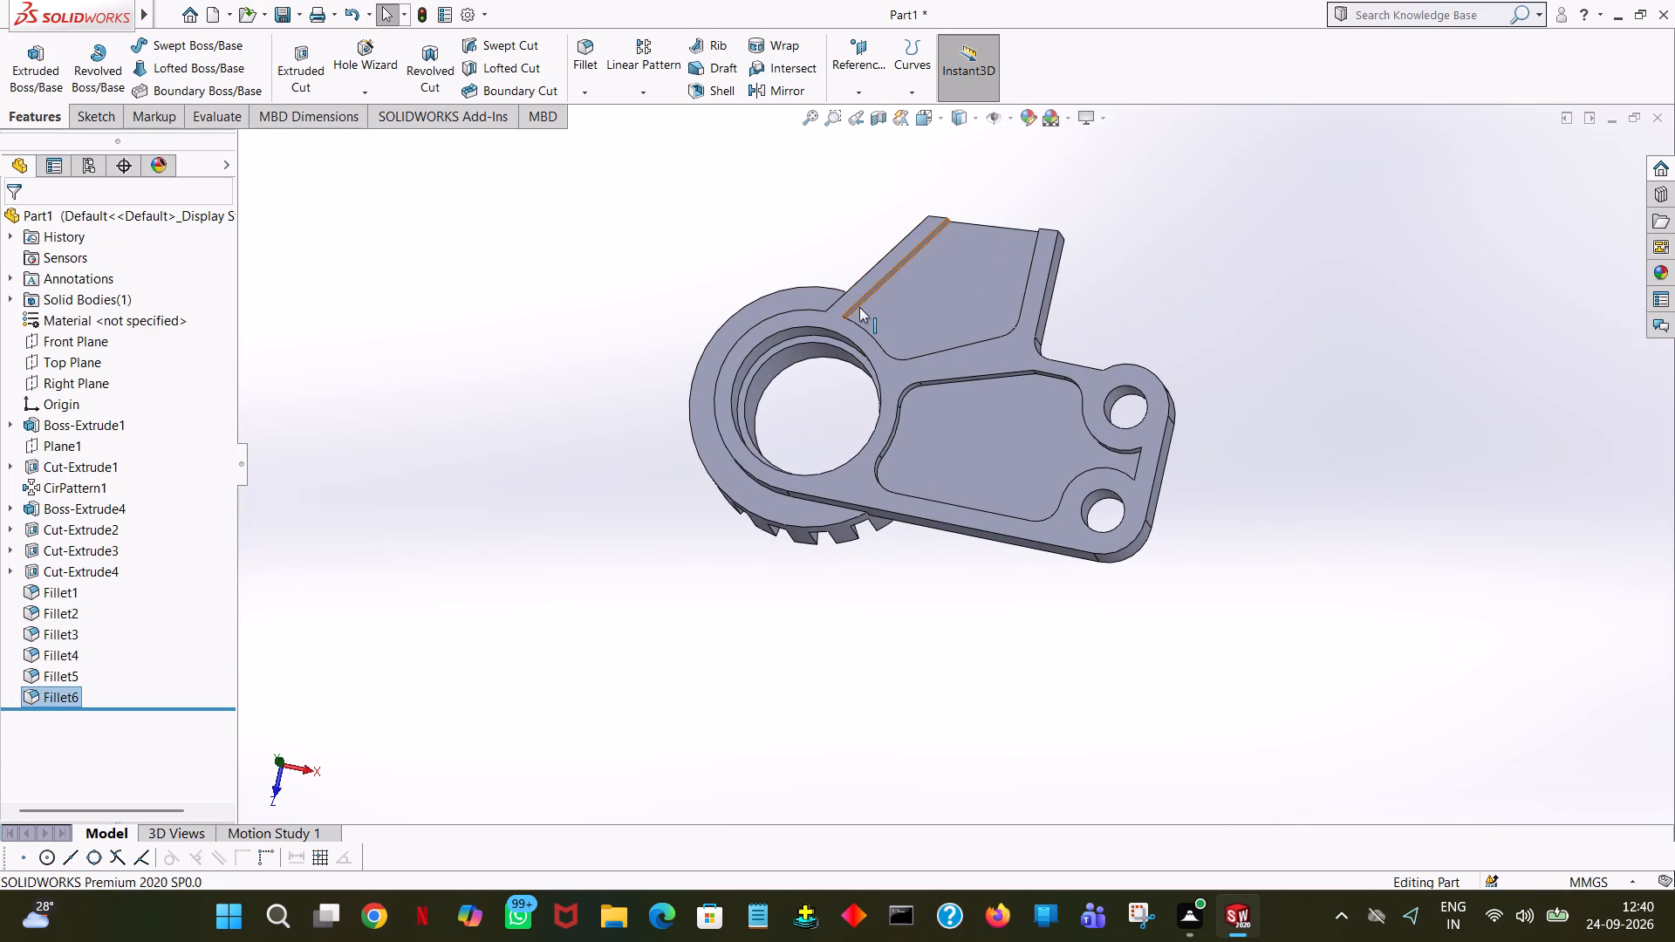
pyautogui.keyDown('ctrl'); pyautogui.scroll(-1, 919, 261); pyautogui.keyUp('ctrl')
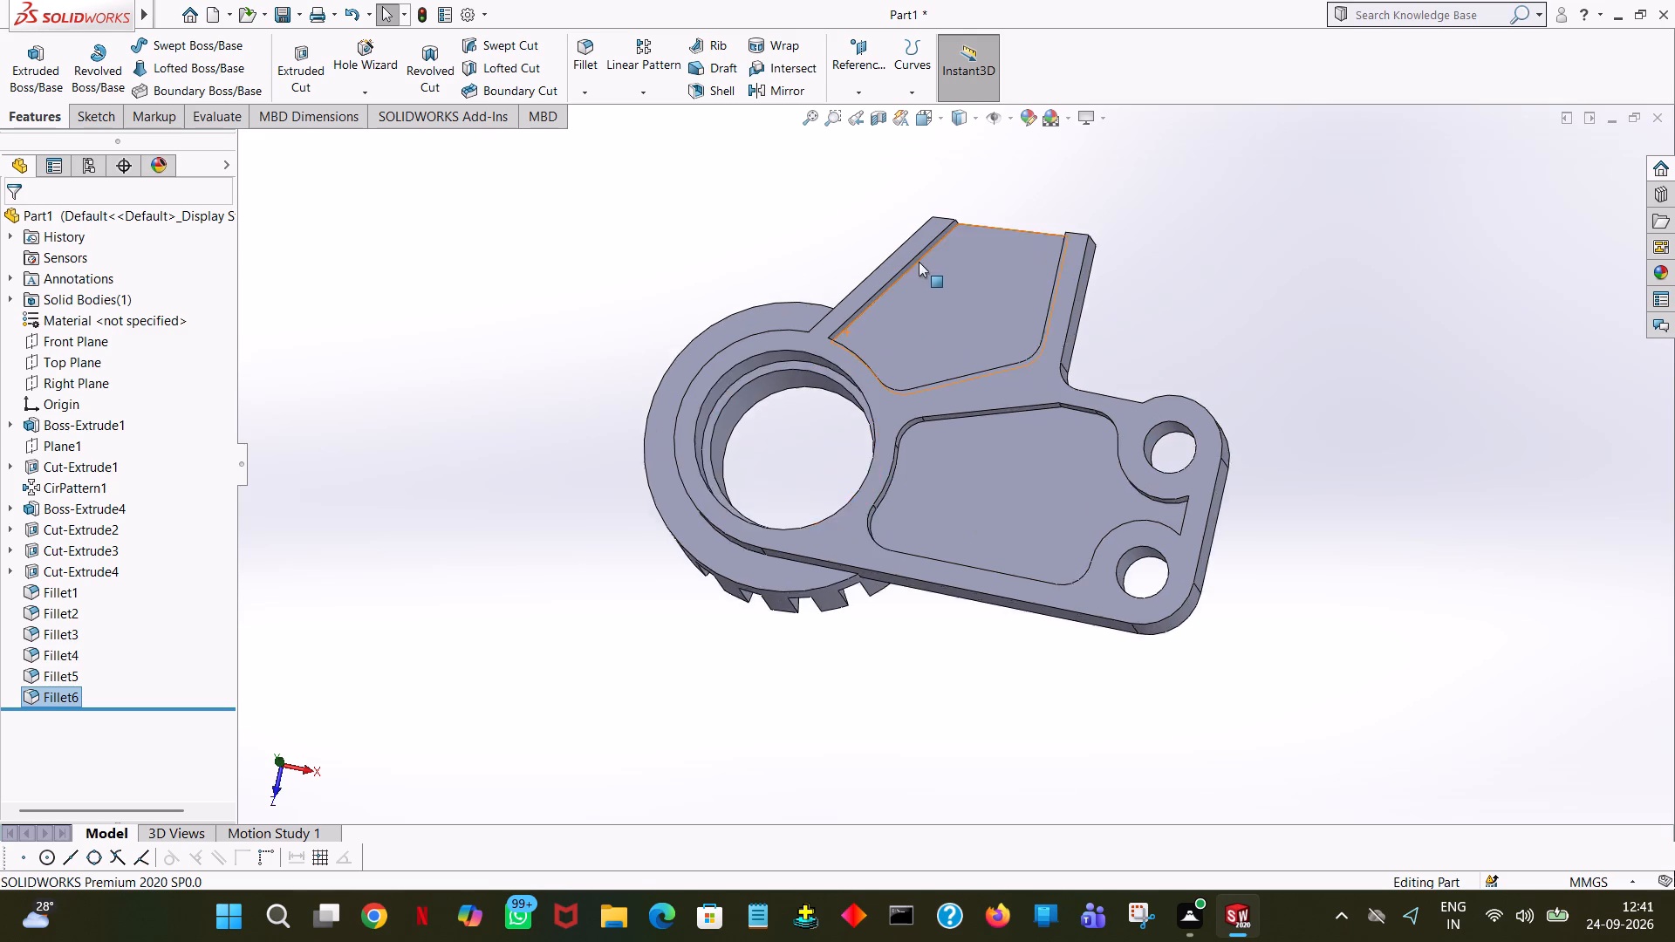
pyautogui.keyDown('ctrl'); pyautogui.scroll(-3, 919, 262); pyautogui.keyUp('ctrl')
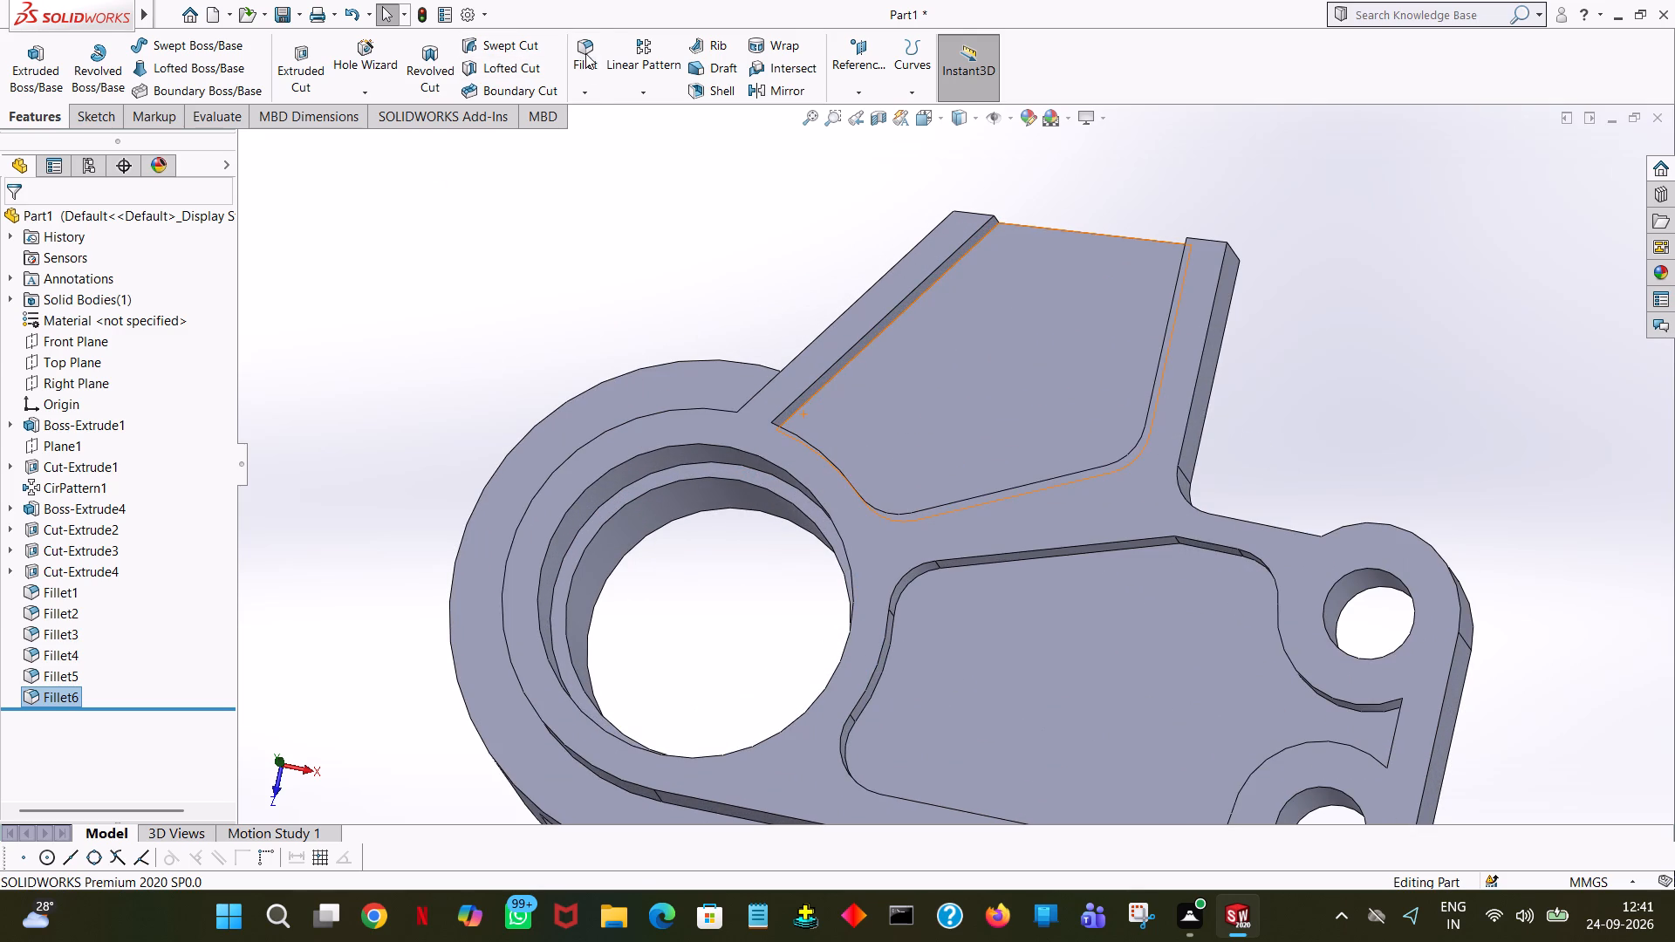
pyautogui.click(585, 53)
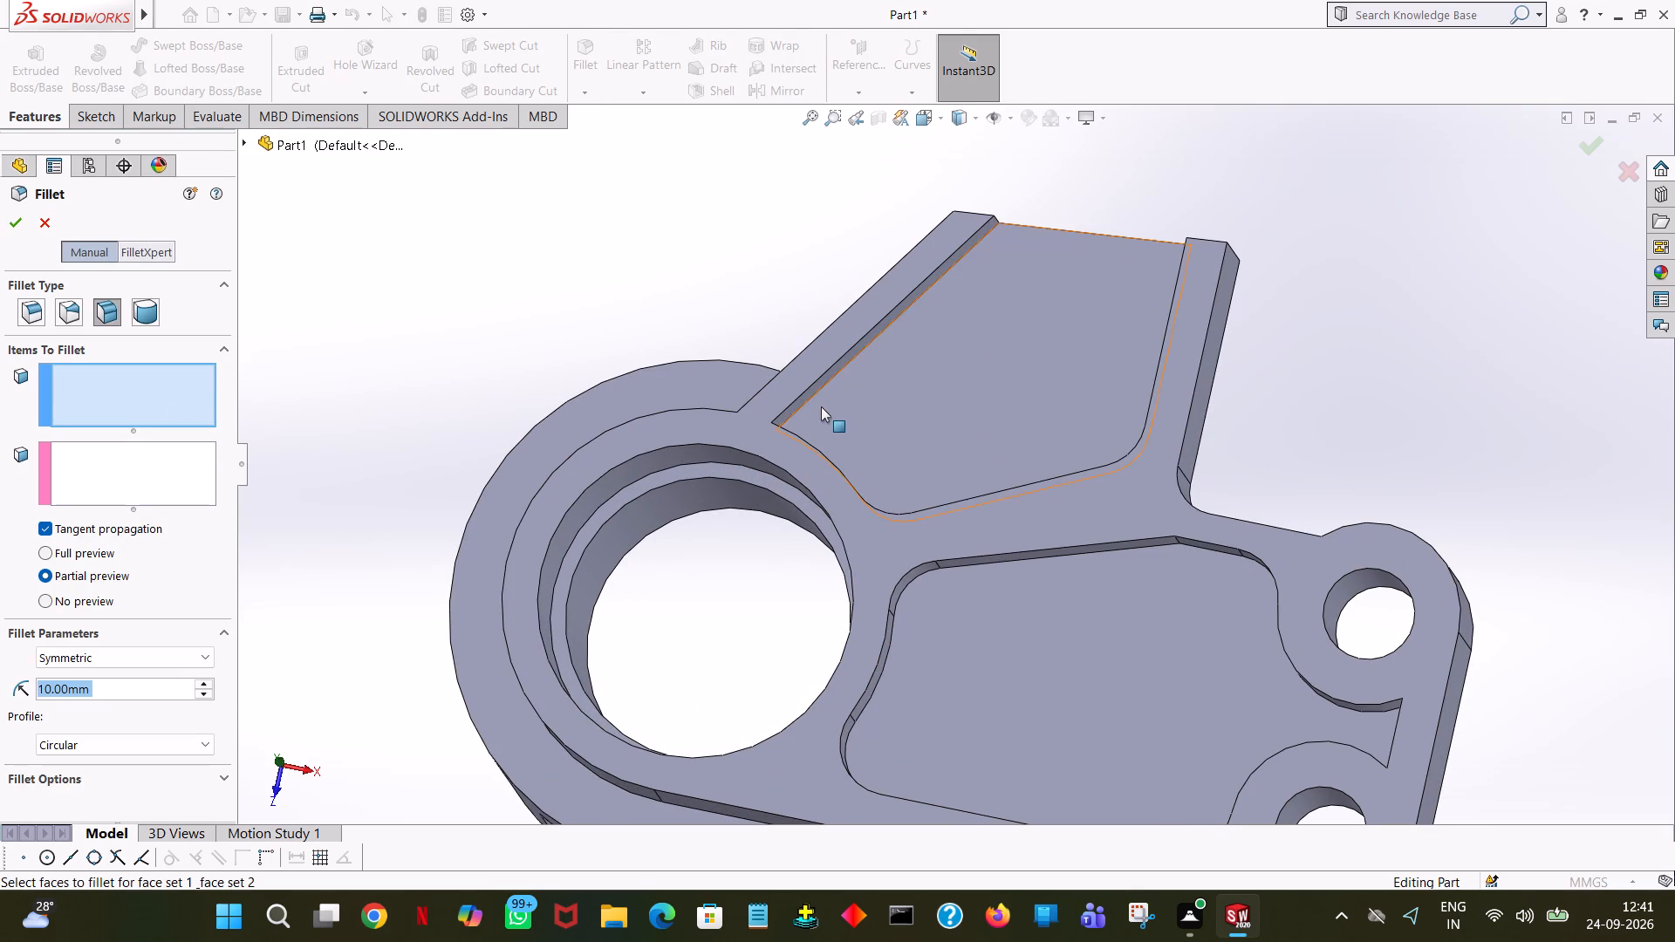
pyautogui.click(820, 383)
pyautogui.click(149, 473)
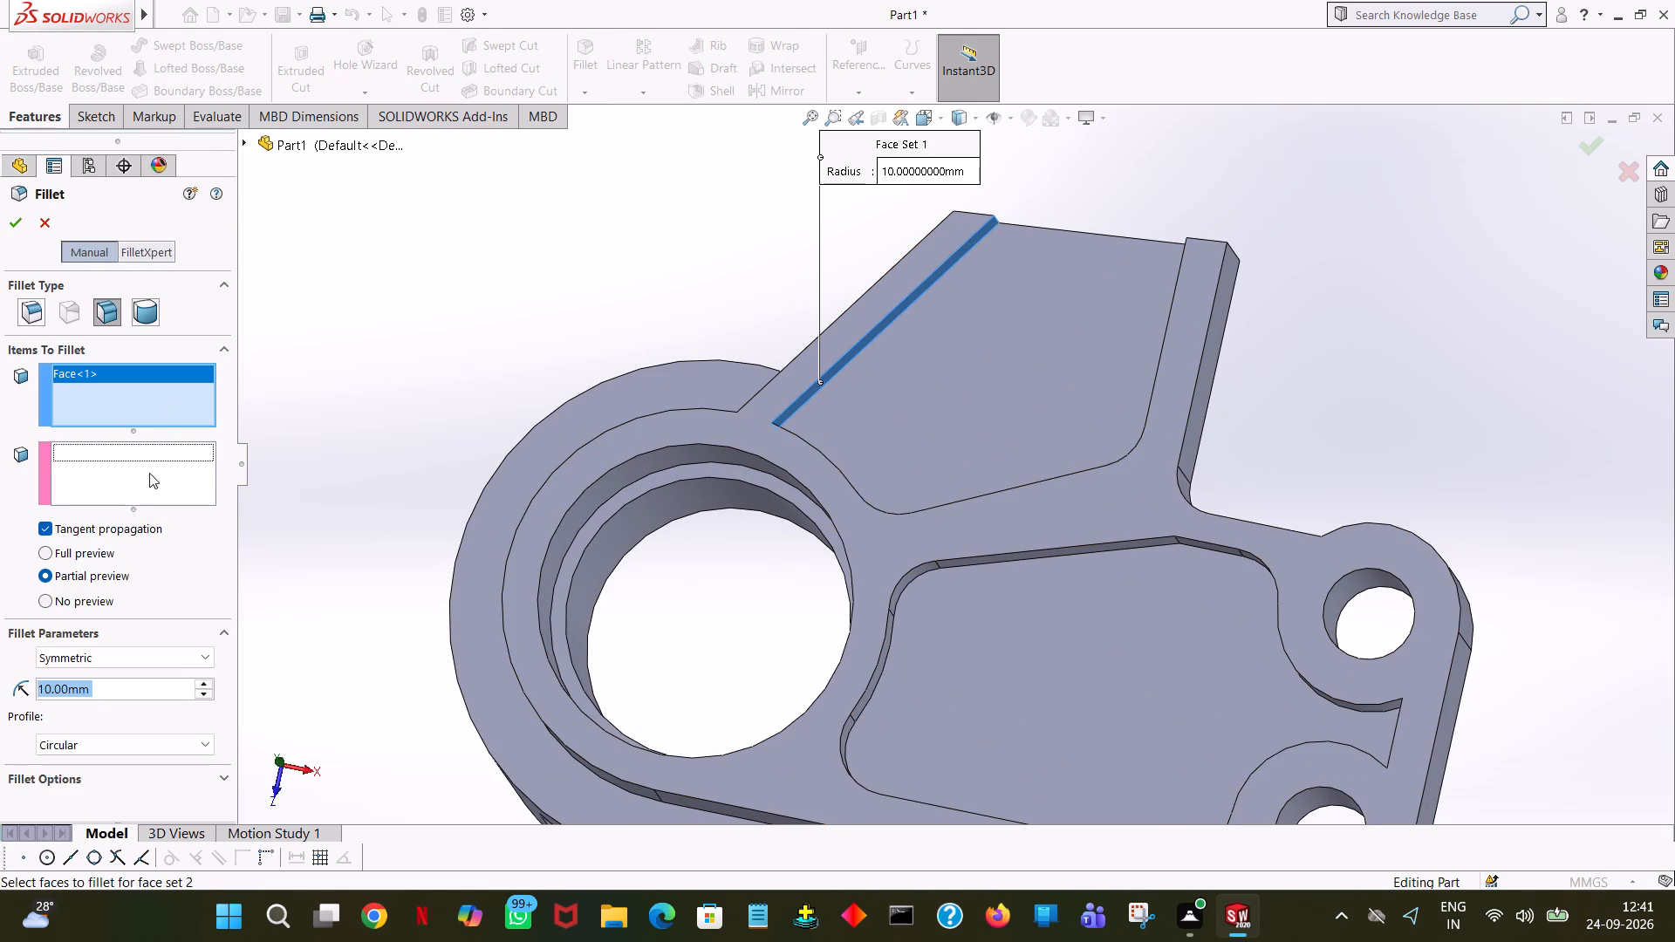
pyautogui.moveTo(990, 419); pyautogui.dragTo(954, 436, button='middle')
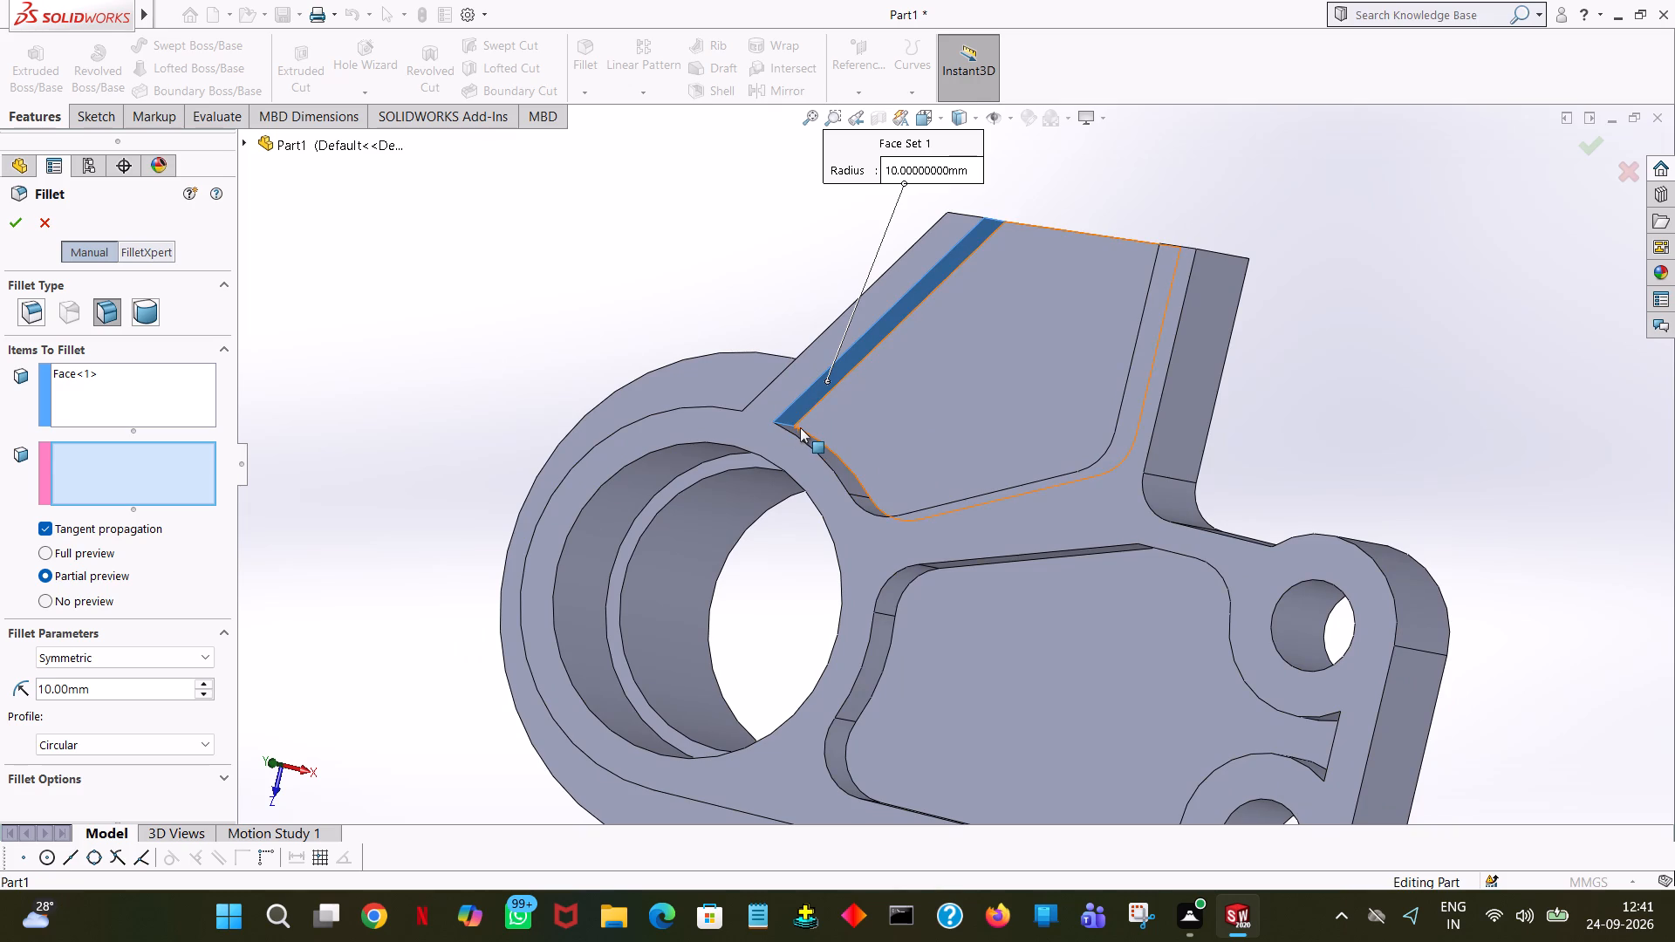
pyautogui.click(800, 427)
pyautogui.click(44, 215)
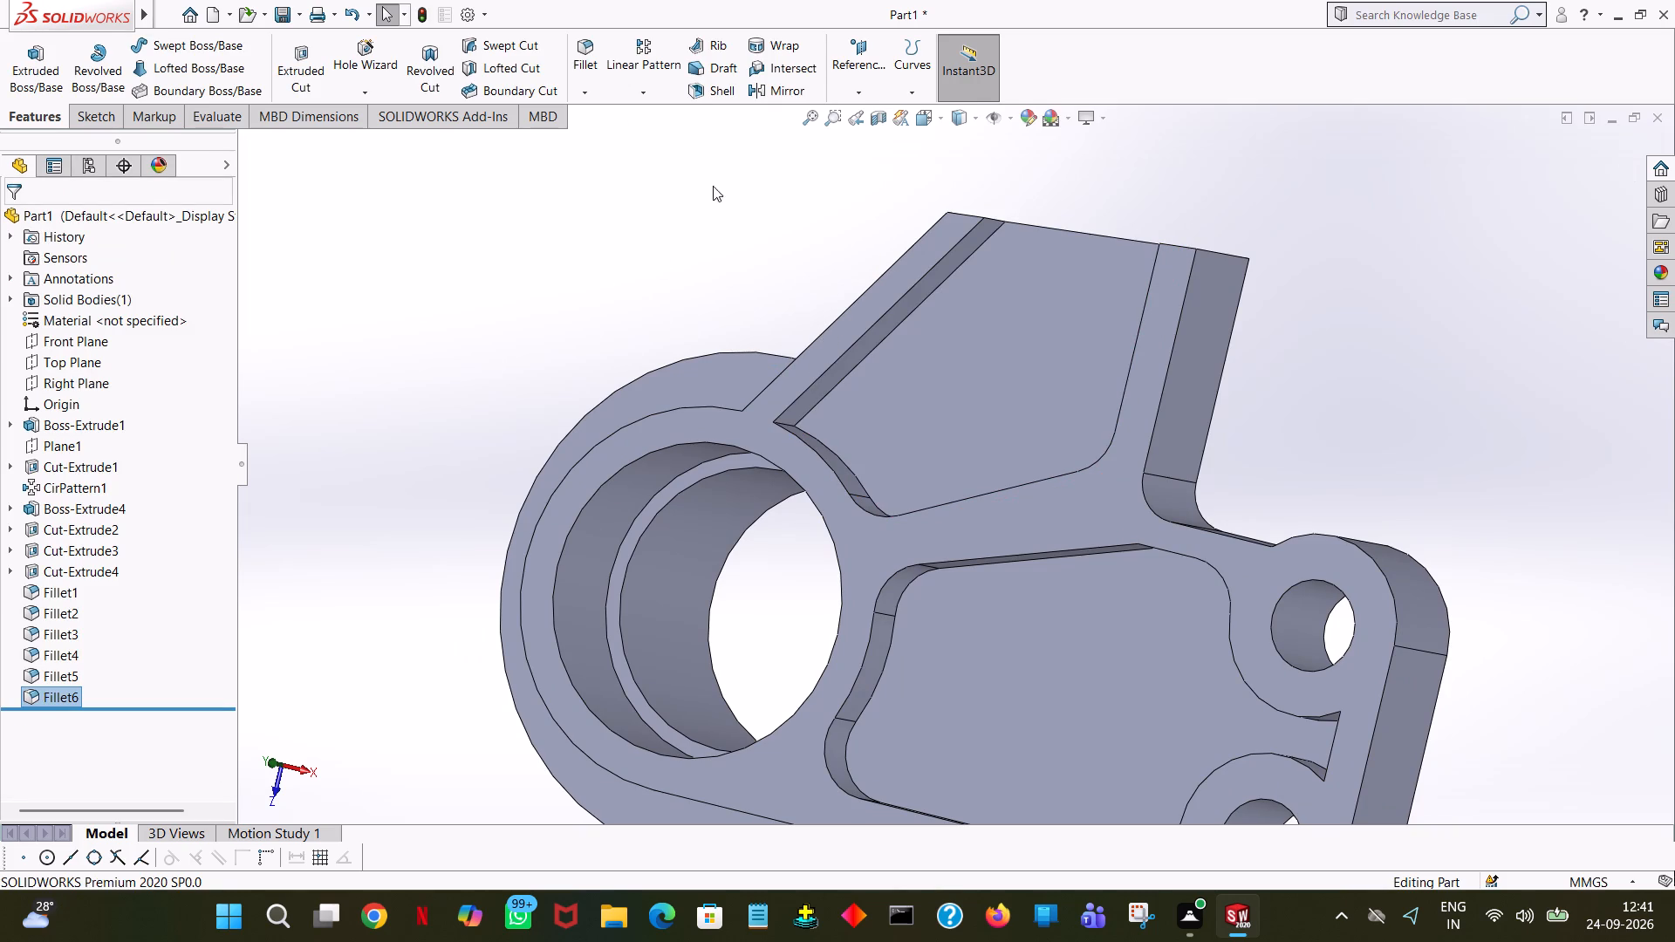
# Add a 10 mm face fillet between the open-ended pocket's long outer slanted wall and its curved hub-side wall.
pyautogui.click(586, 49)
pyautogui.moveTo(892, 405); pyautogui.dragTo(879, 417, button='middle')
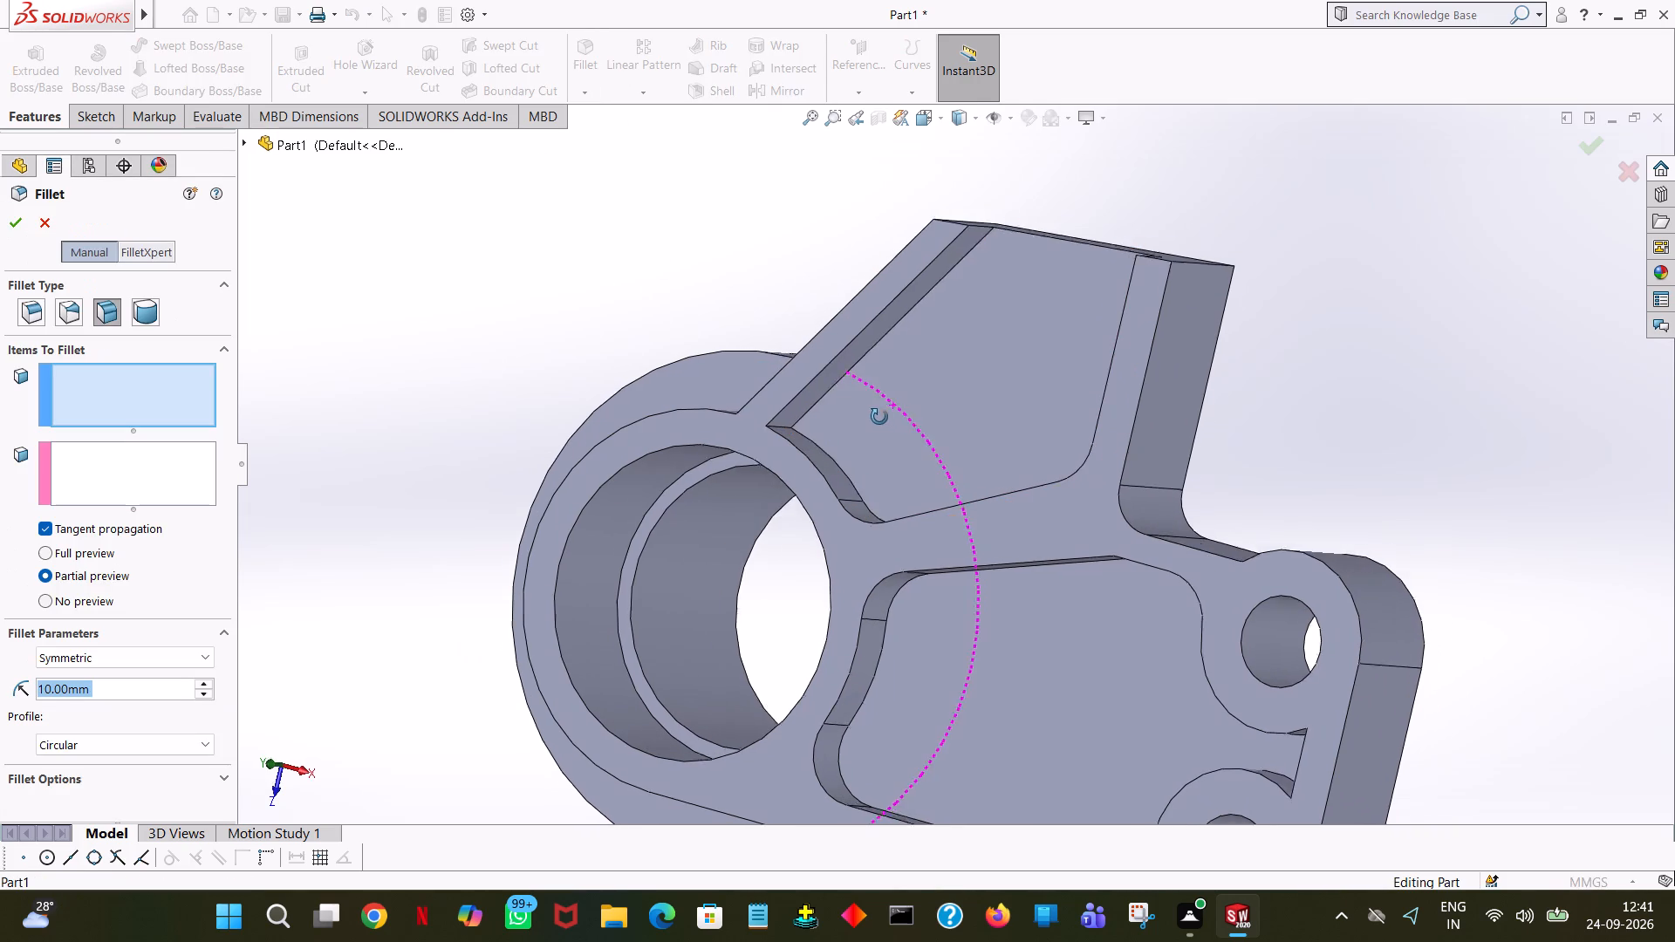
pyautogui.moveTo(879, 417); pyautogui.dragTo(872, 420, button='middle')
pyautogui.click(803, 392)
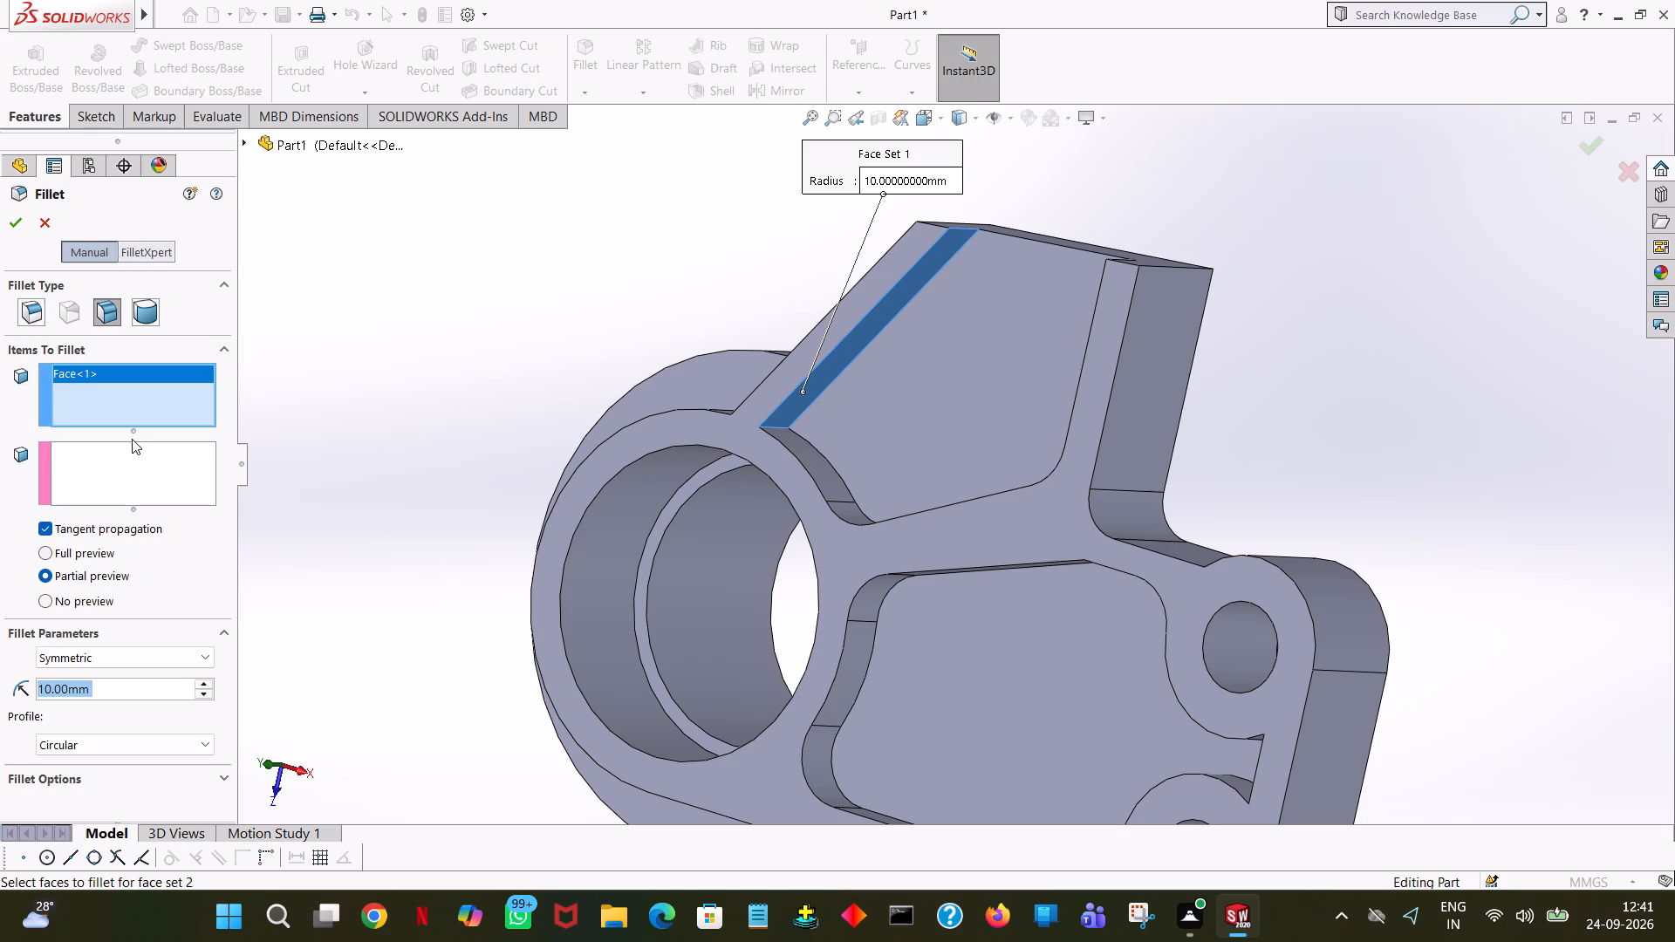
pyautogui.click(69, 455)
pyautogui.click(817, 466)
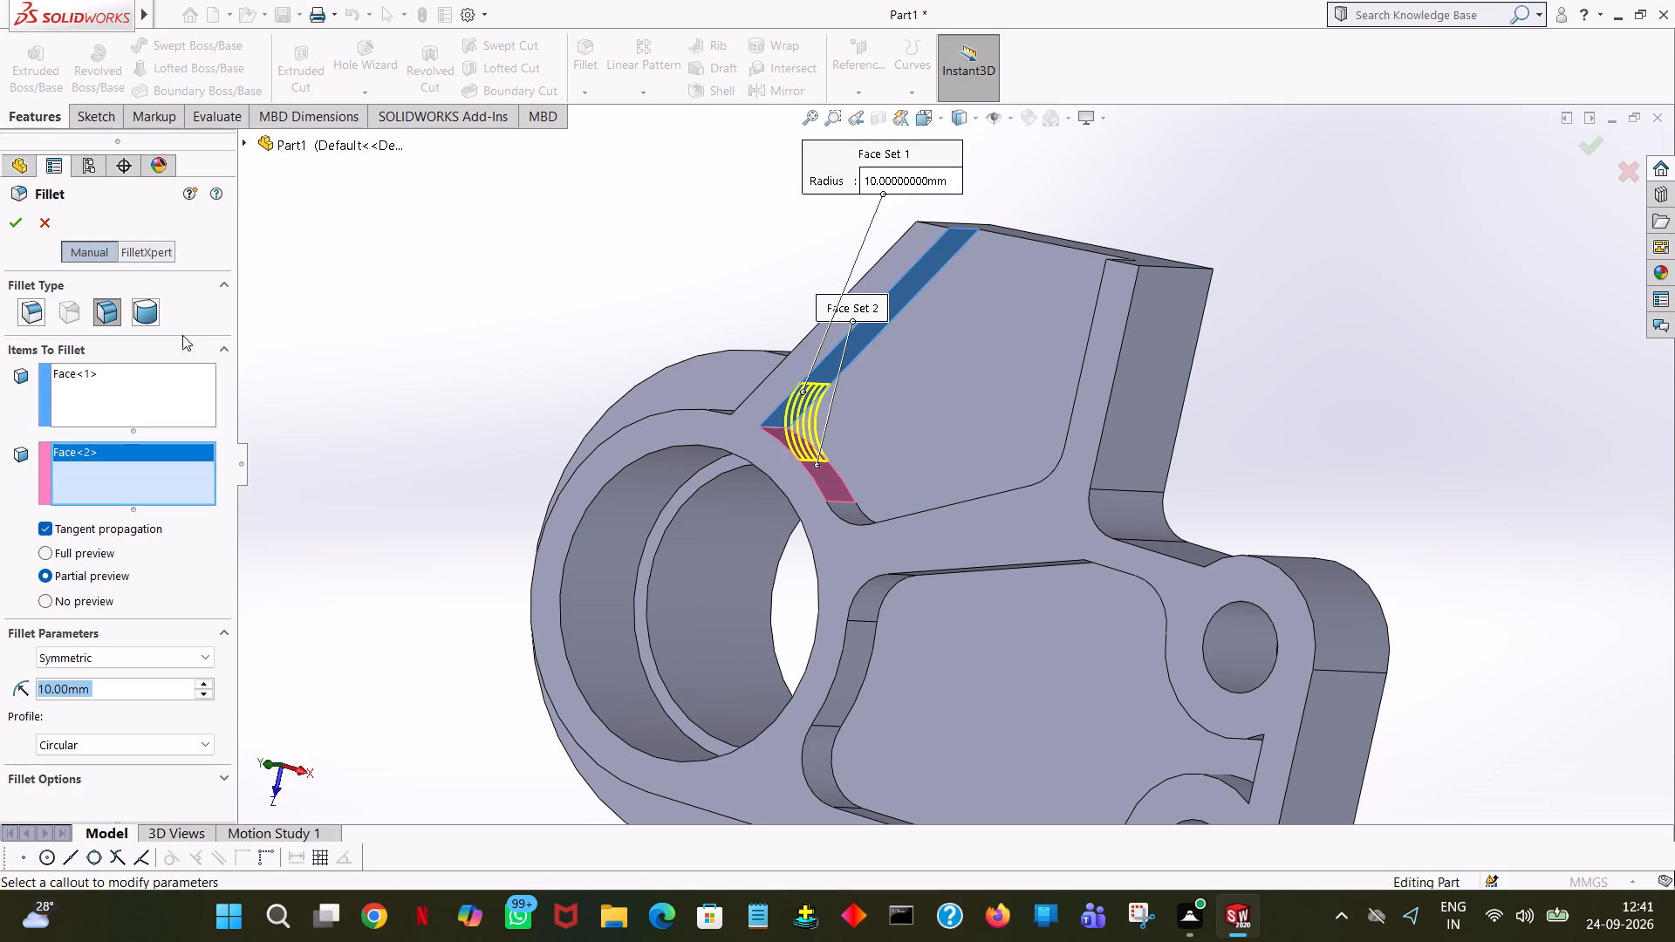
pyautogui.click(11, 225)
pyautogui.click(1352, 426)
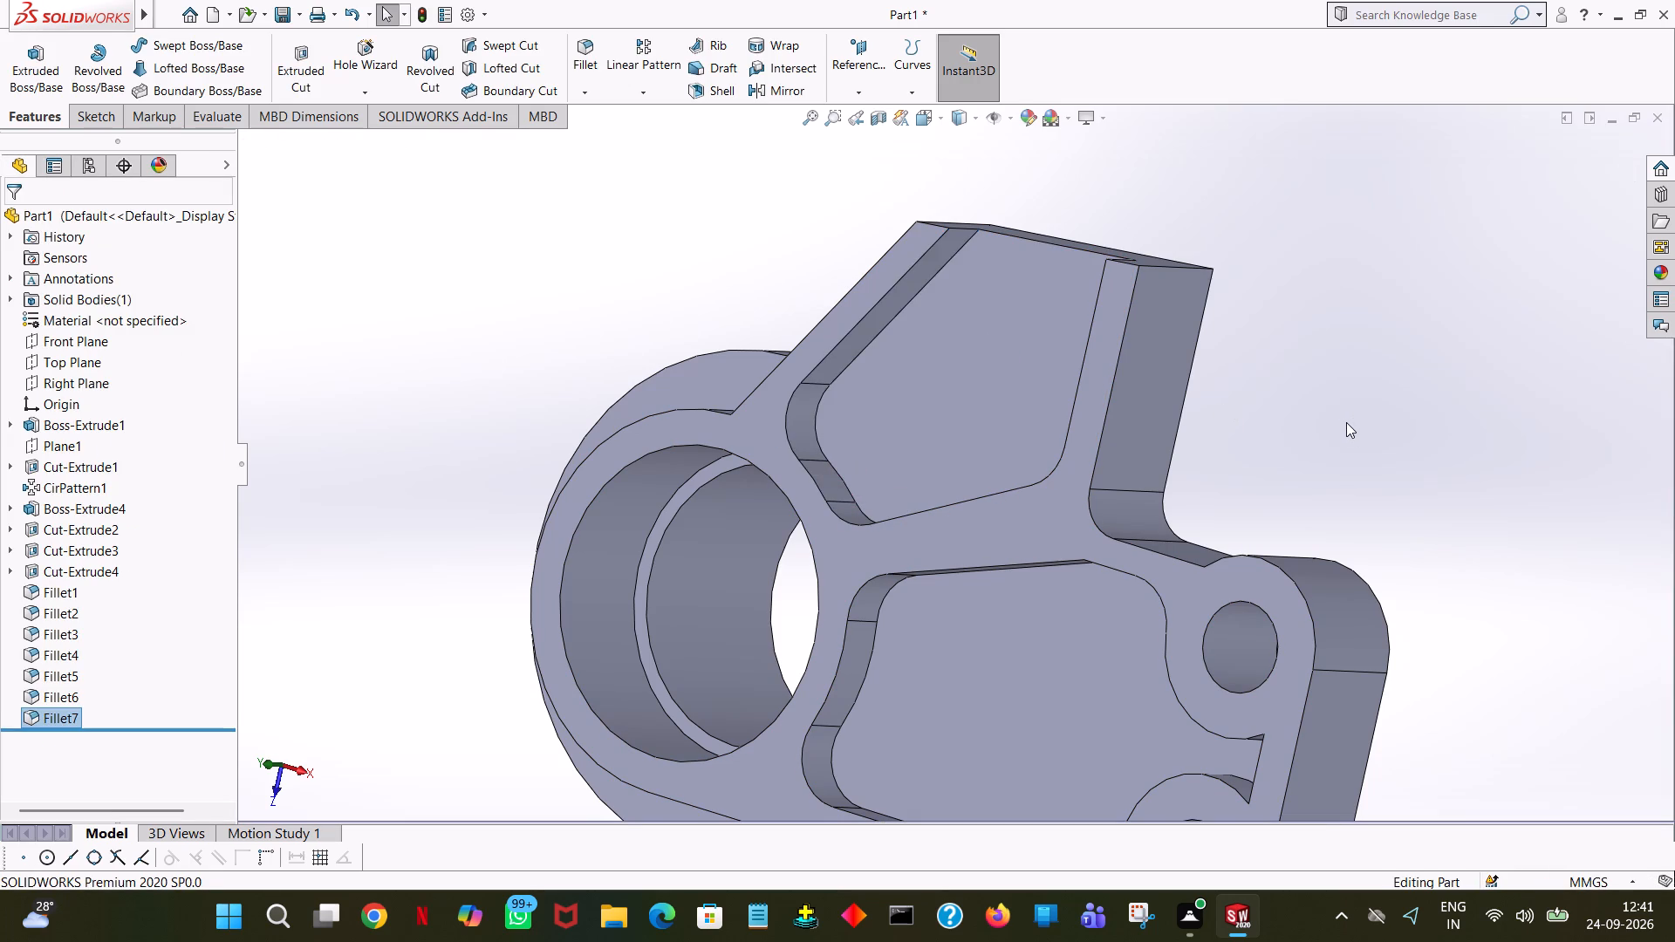
# Examine the filleted pockets, grooved hub and arms of the bracket from several angles.
pyautogui.moveTo(1346, 422); pyautogui.dragTo(1406, 381, button='middle')
pyautogui.middleClick(1413, 460)
pyautogui.keyDown('ctrl'); pyautogui.scroll(-3, 1410, 447); pyautogui.keyUp('ctrl')
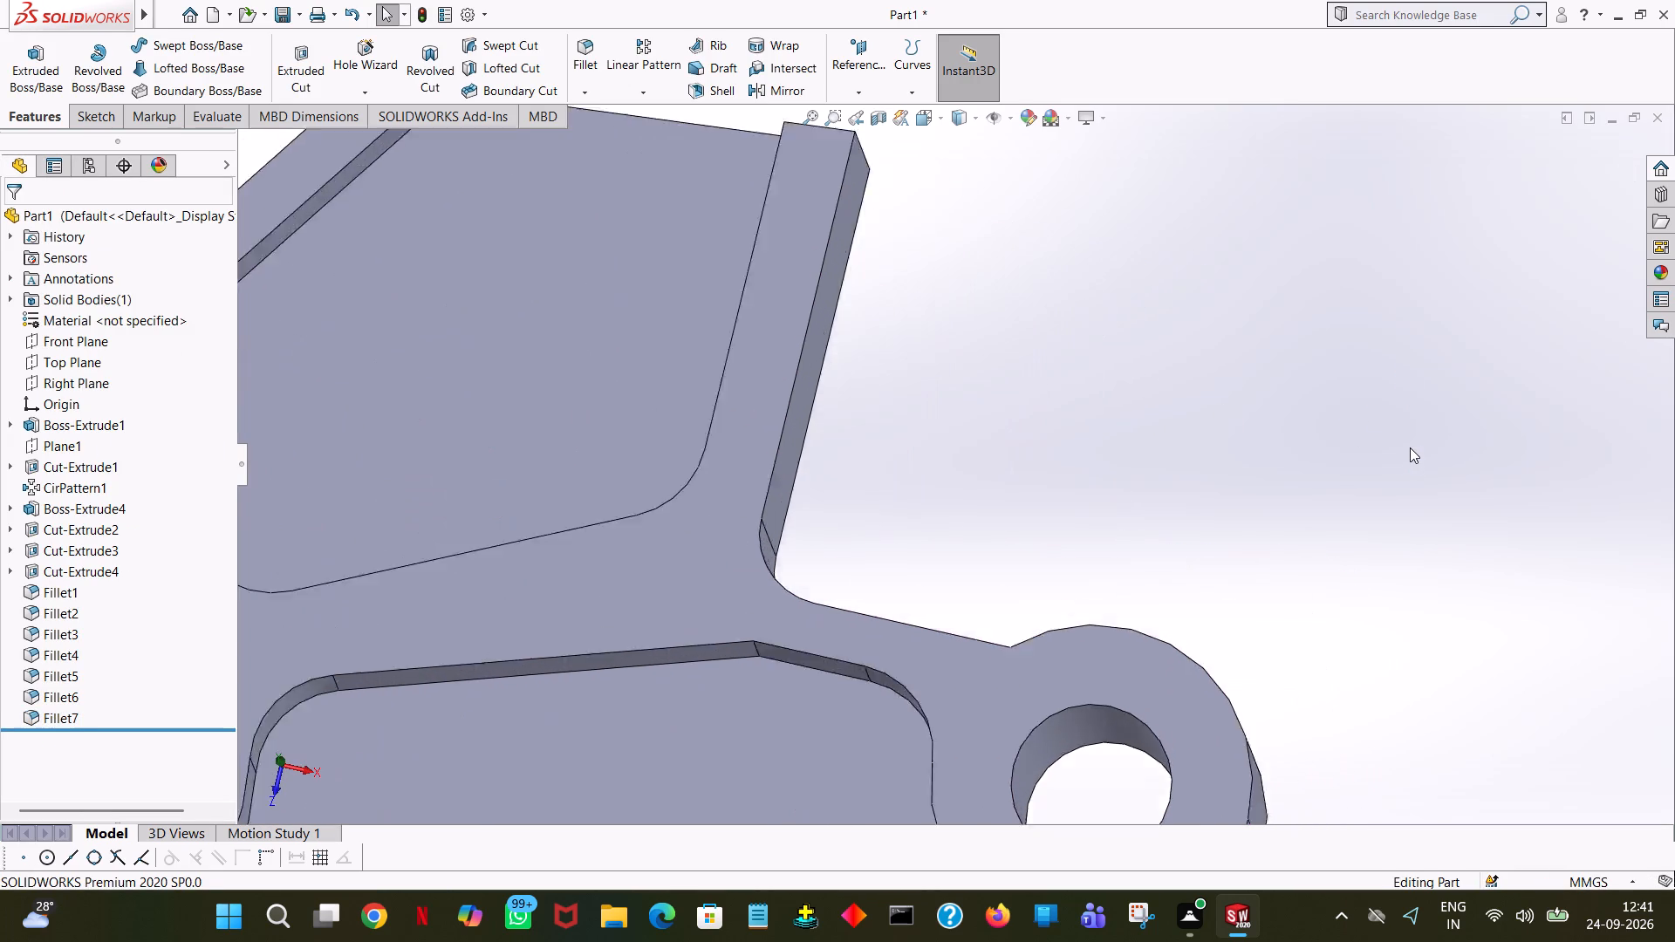
pyautogui.keyDown('ctrl'); pyautogui.scroll(-1, 1410, 447); pyautogui.keyUp('ctrl')
pyautogui.keyDown('ctrl'); pyautogui.scroll(8, 1410, 447); pyautogui.keyUp('ctrl')
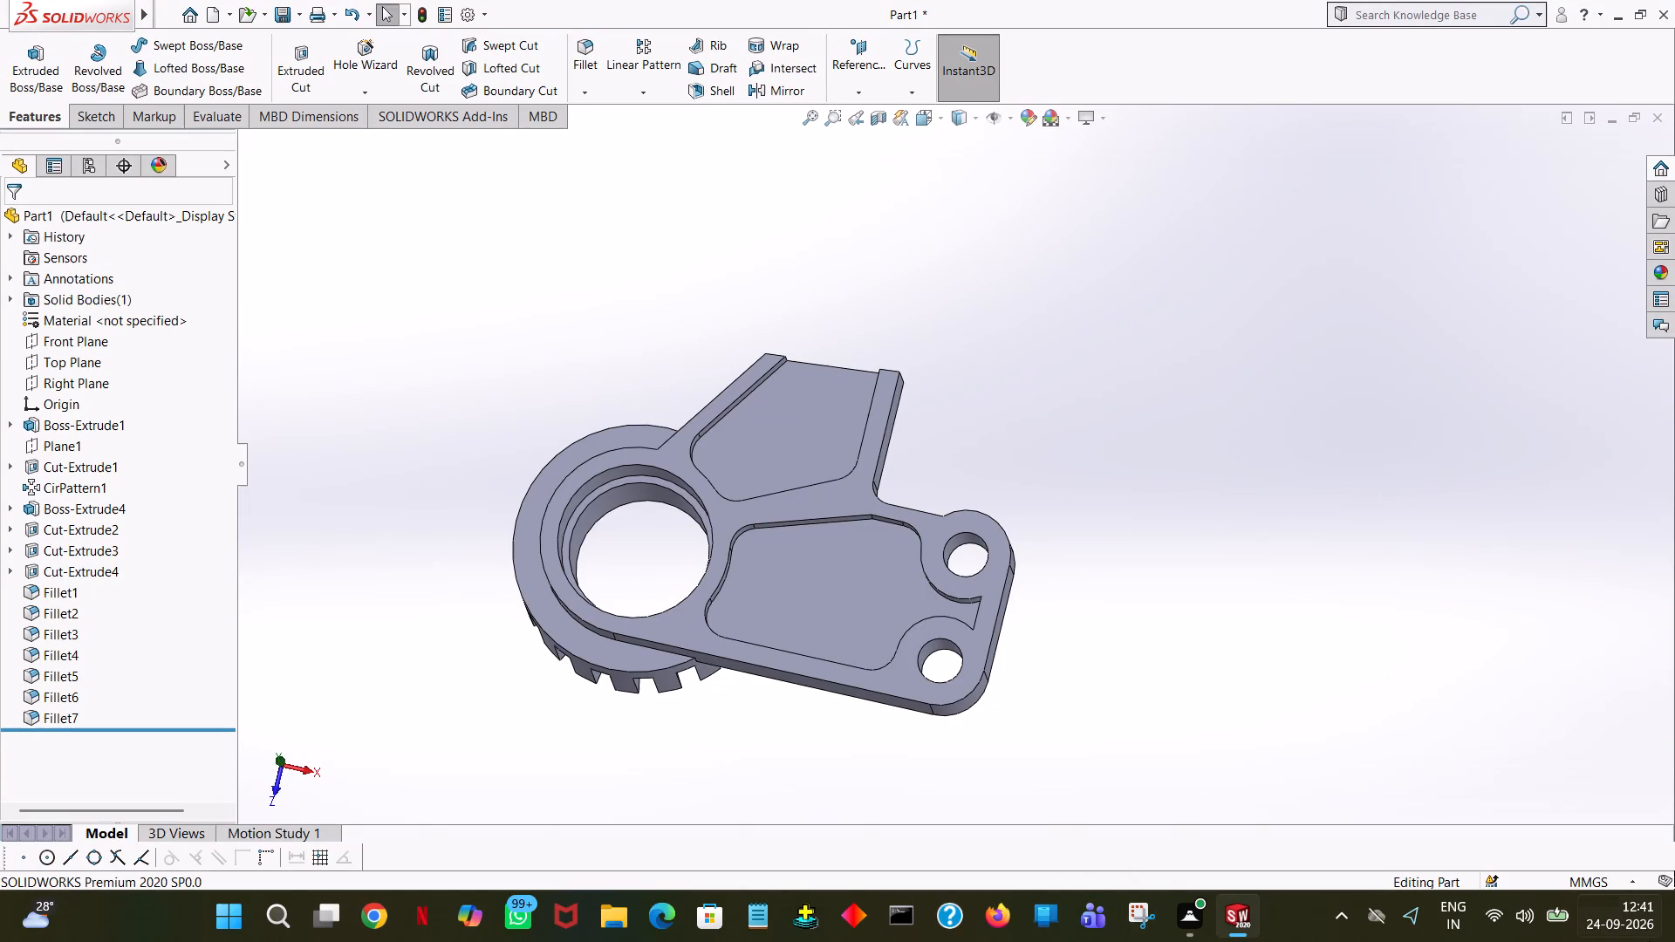
pyautogui.moveTo(1063, 614); pyautogui.dragTo(1079, 486, button='middle')
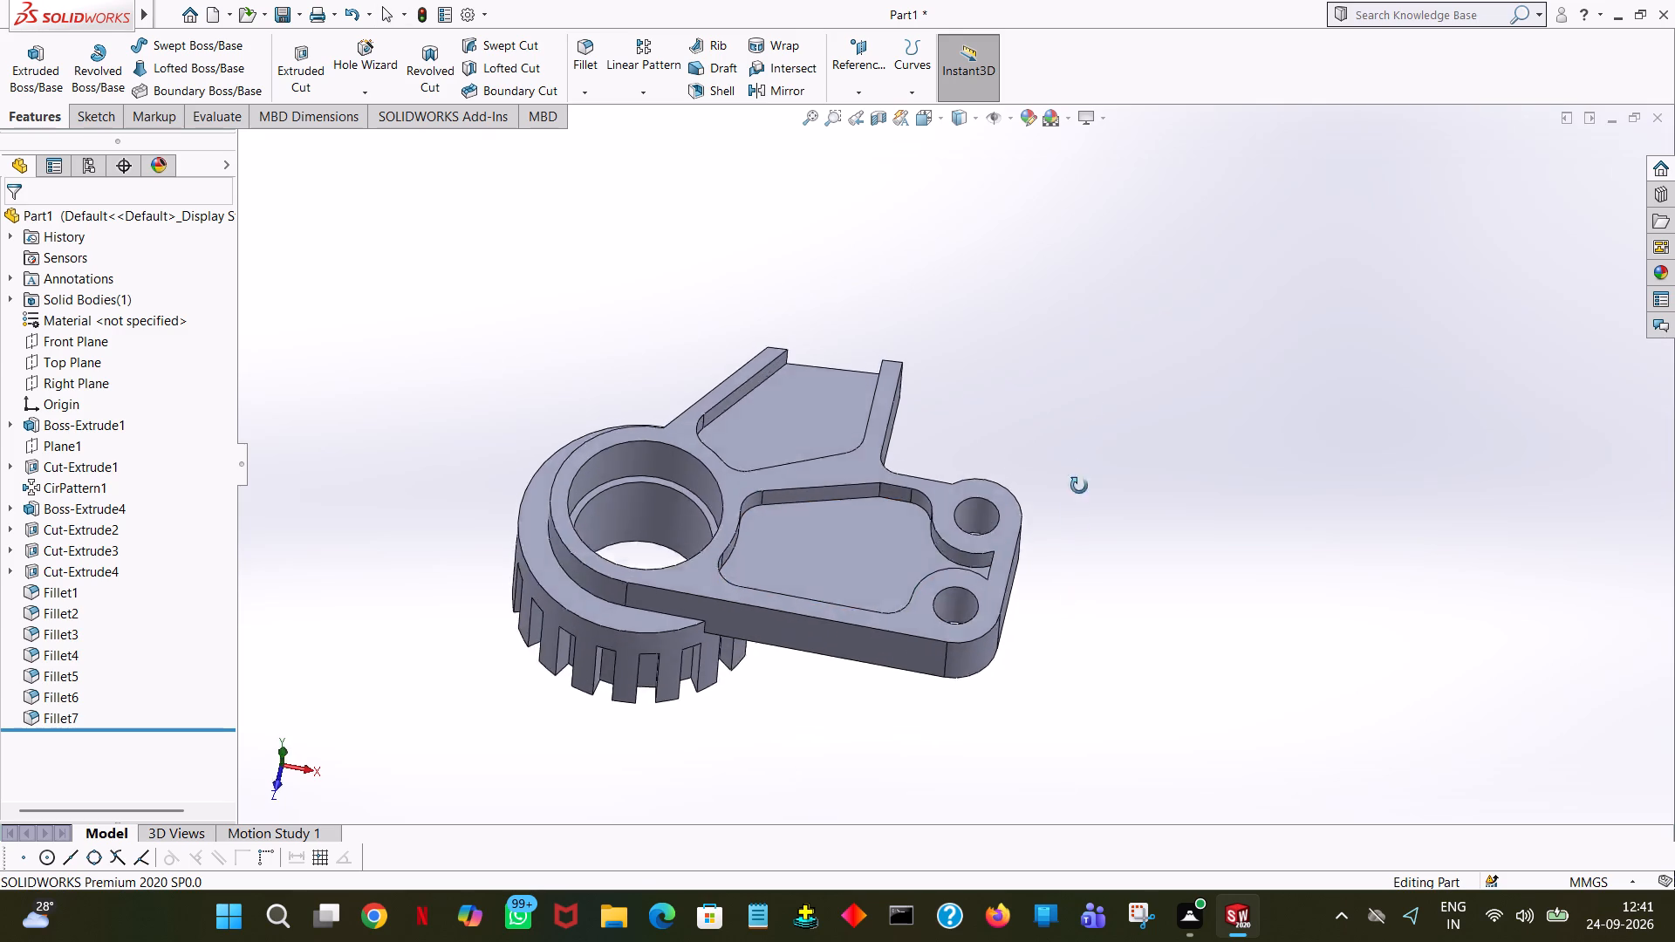
pyautogui.moveTo(1079, 486); pyautogui.dragTo(1376, 456, button='middle')
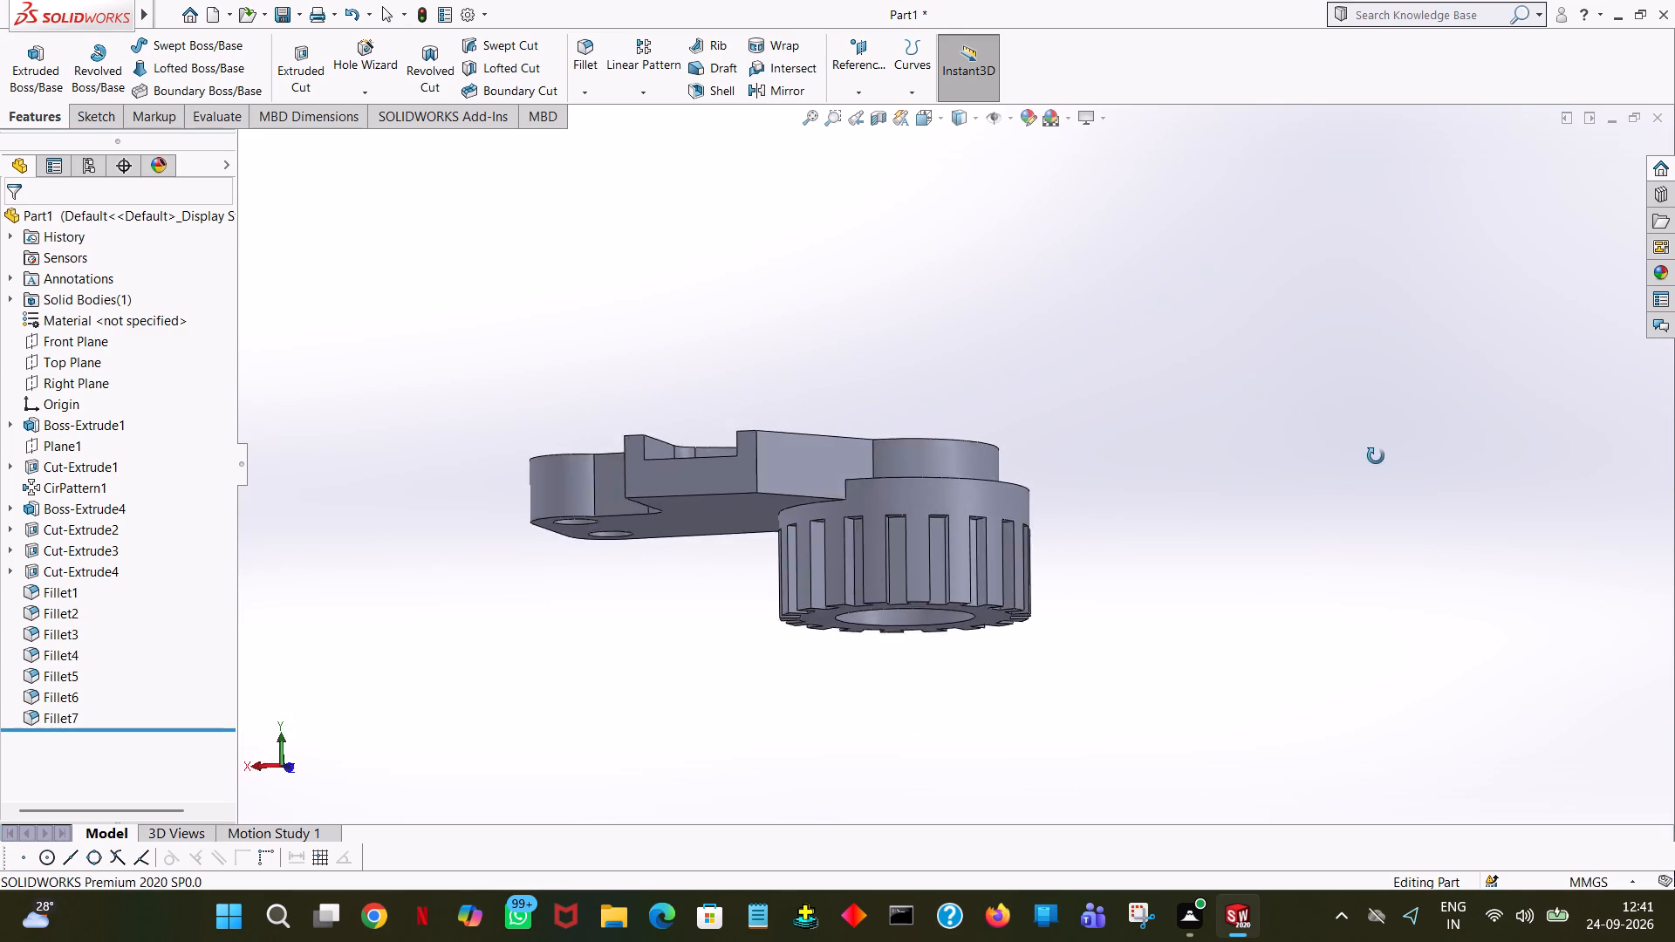
pyautogui.moveTo(1376, 456); pyautogui.dragTo(1154, 275, button='middle')
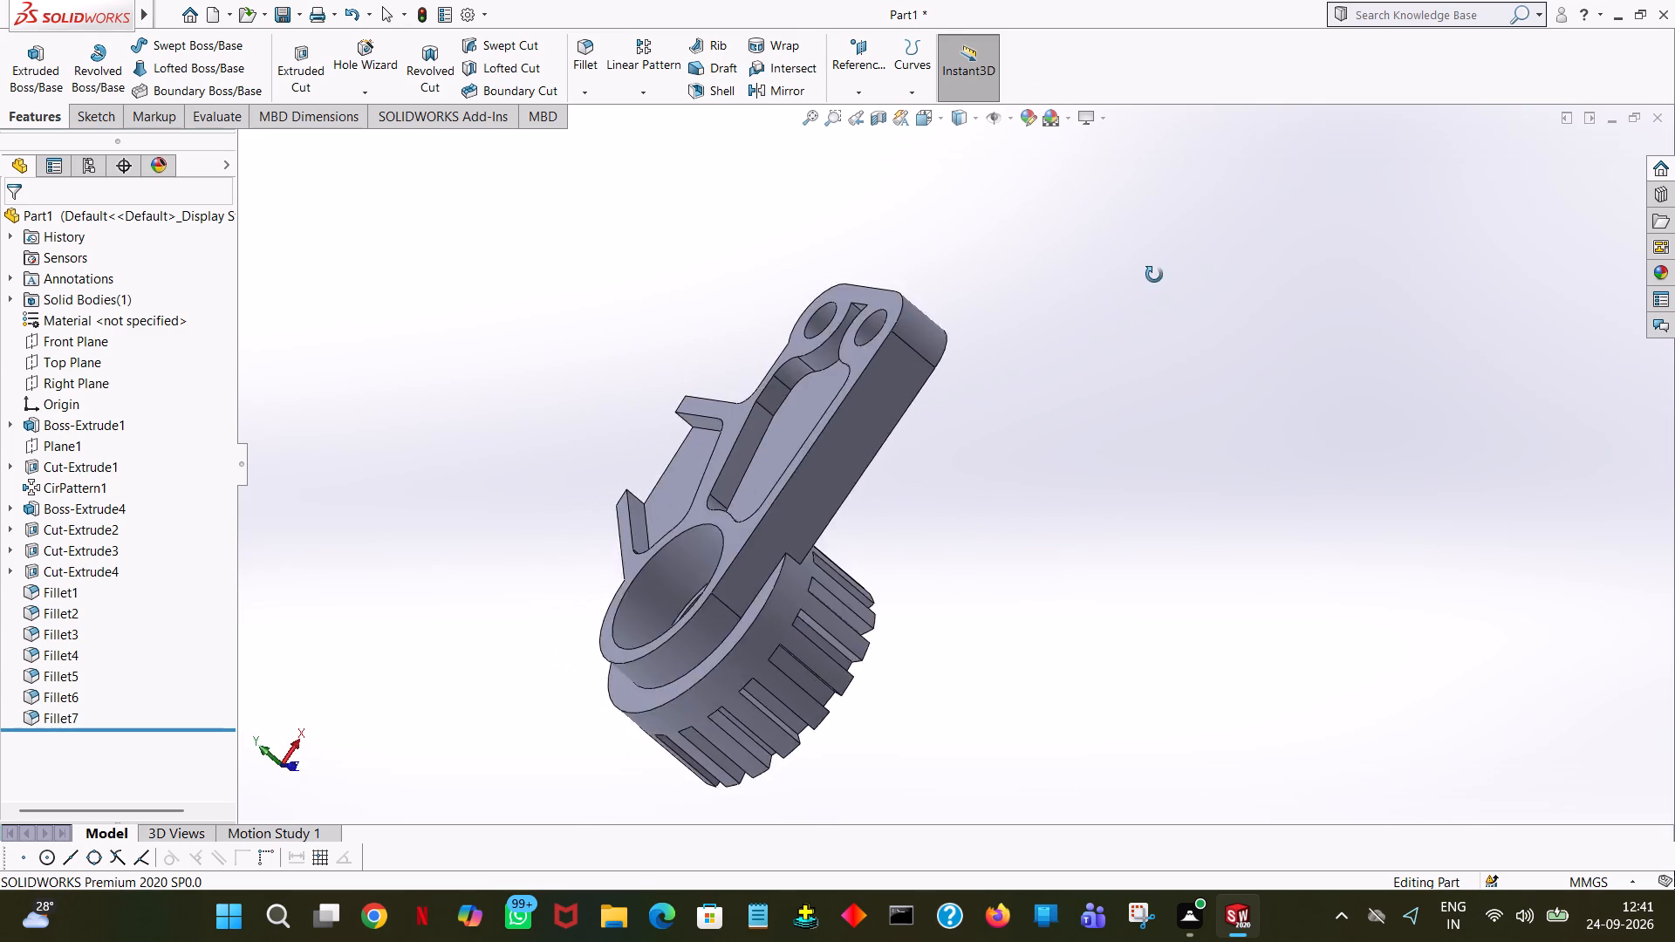
pyautogui.moveTo(1154, 275); pyautogui.dragTo(1290, 427, button='middle')
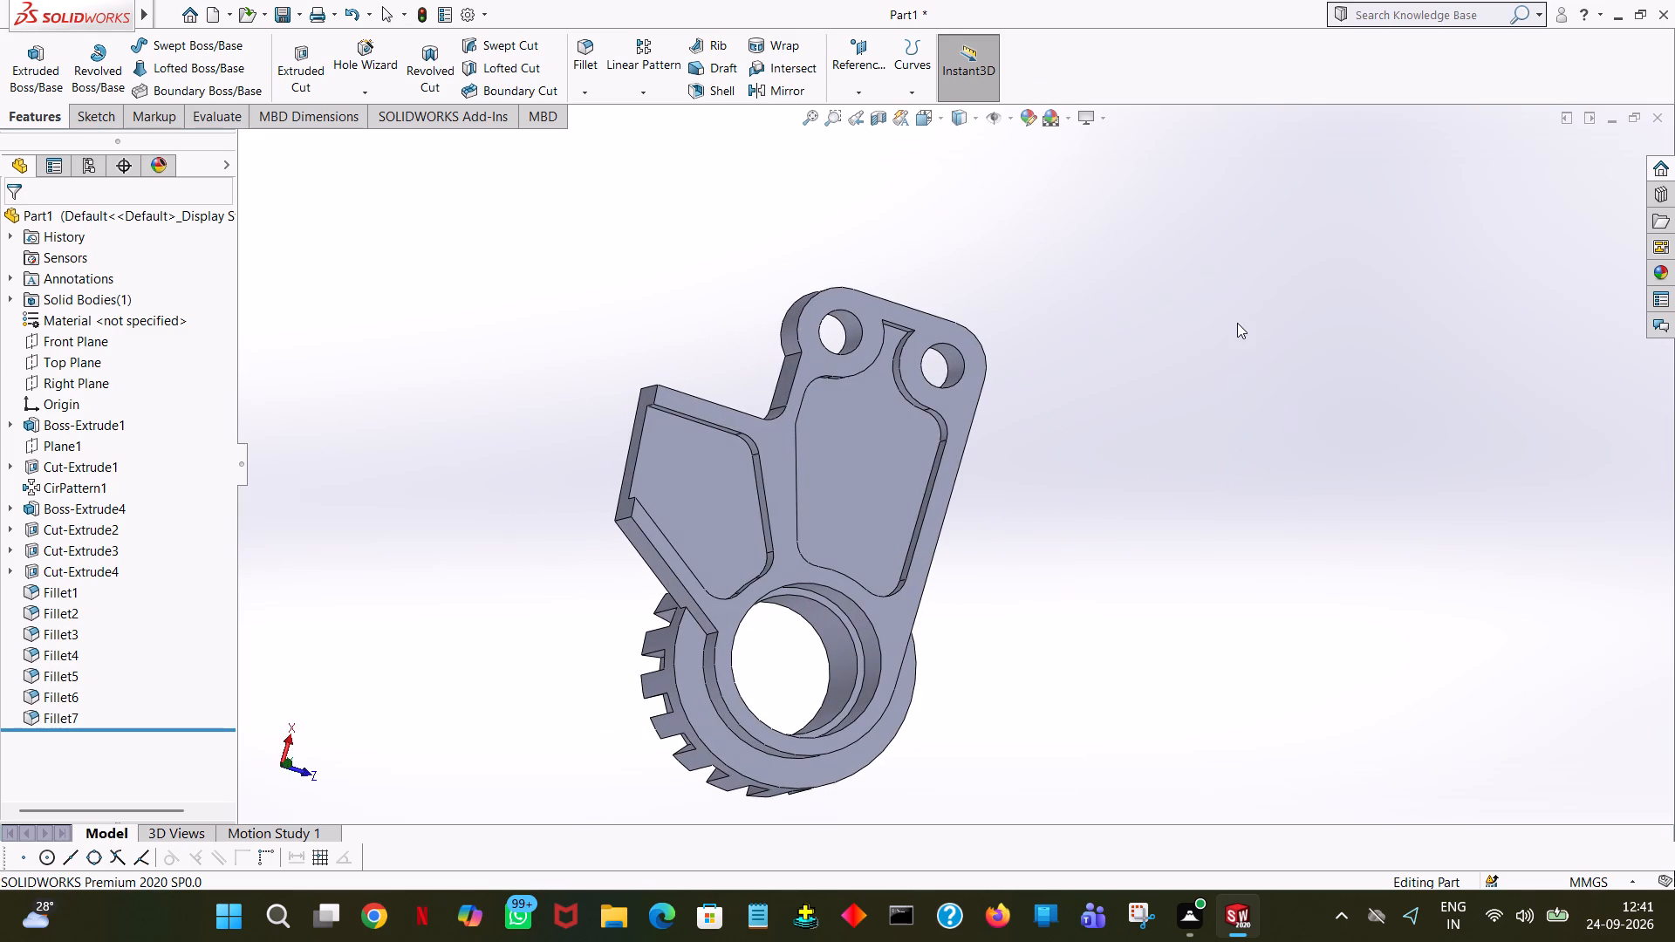
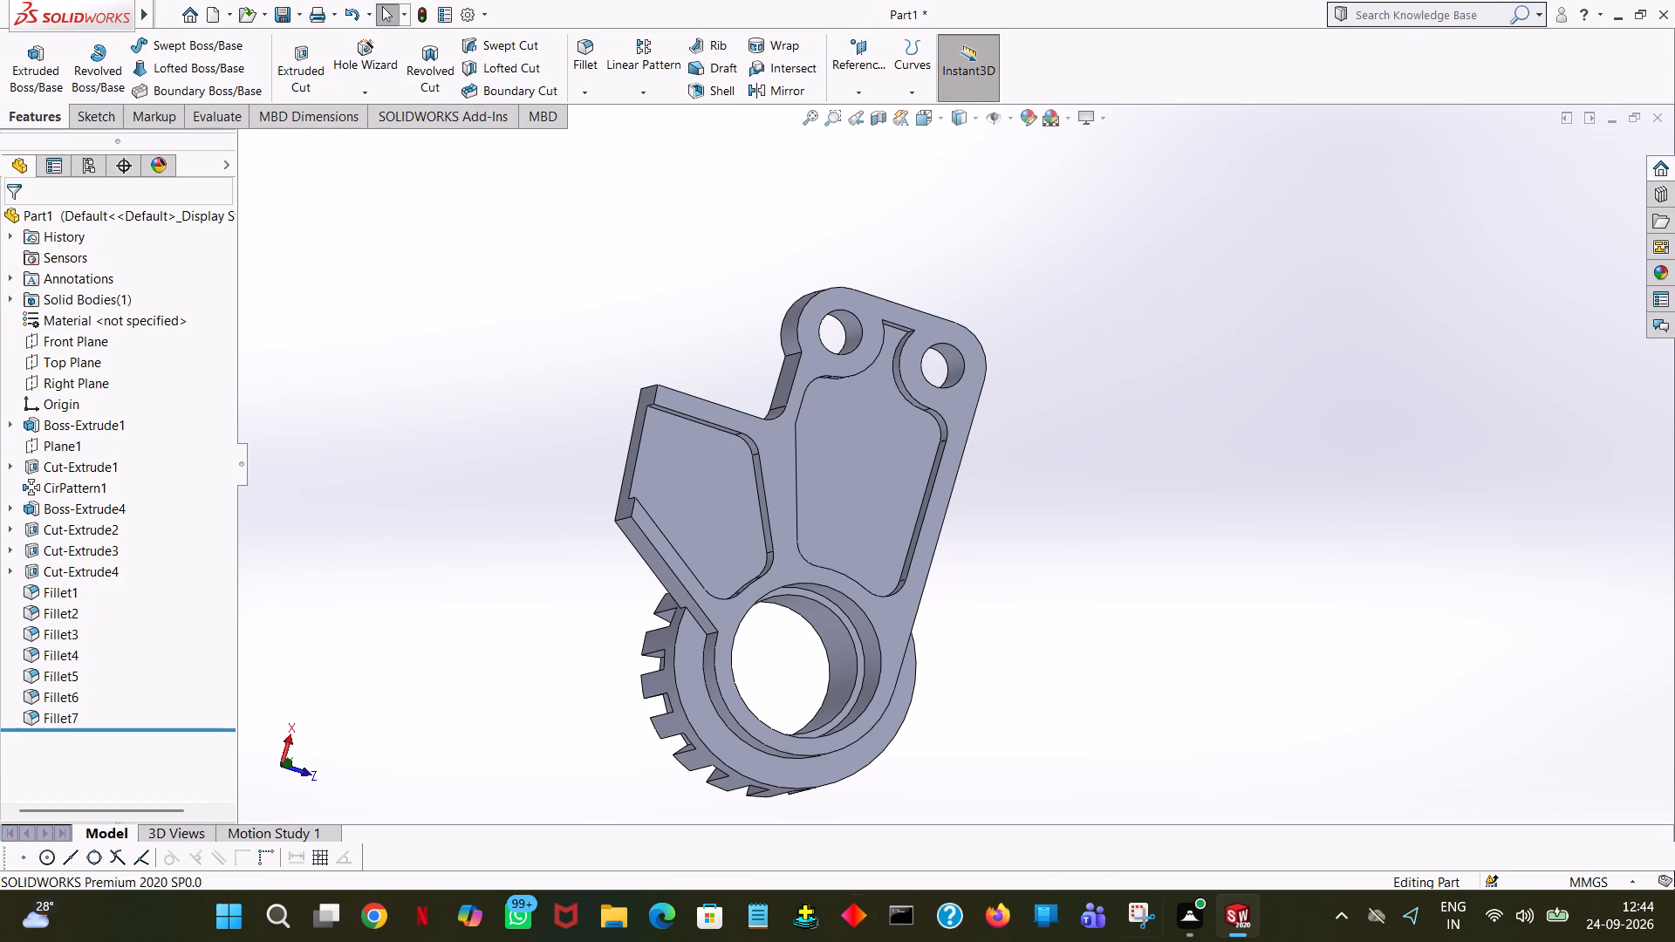
# Examine the bracket's pockets, two-hole arm, bore and grooved hub from several angles.
pyautogui.moveTo(1169, 625); pyautogui.dragTo(1100, 426, button='middle')
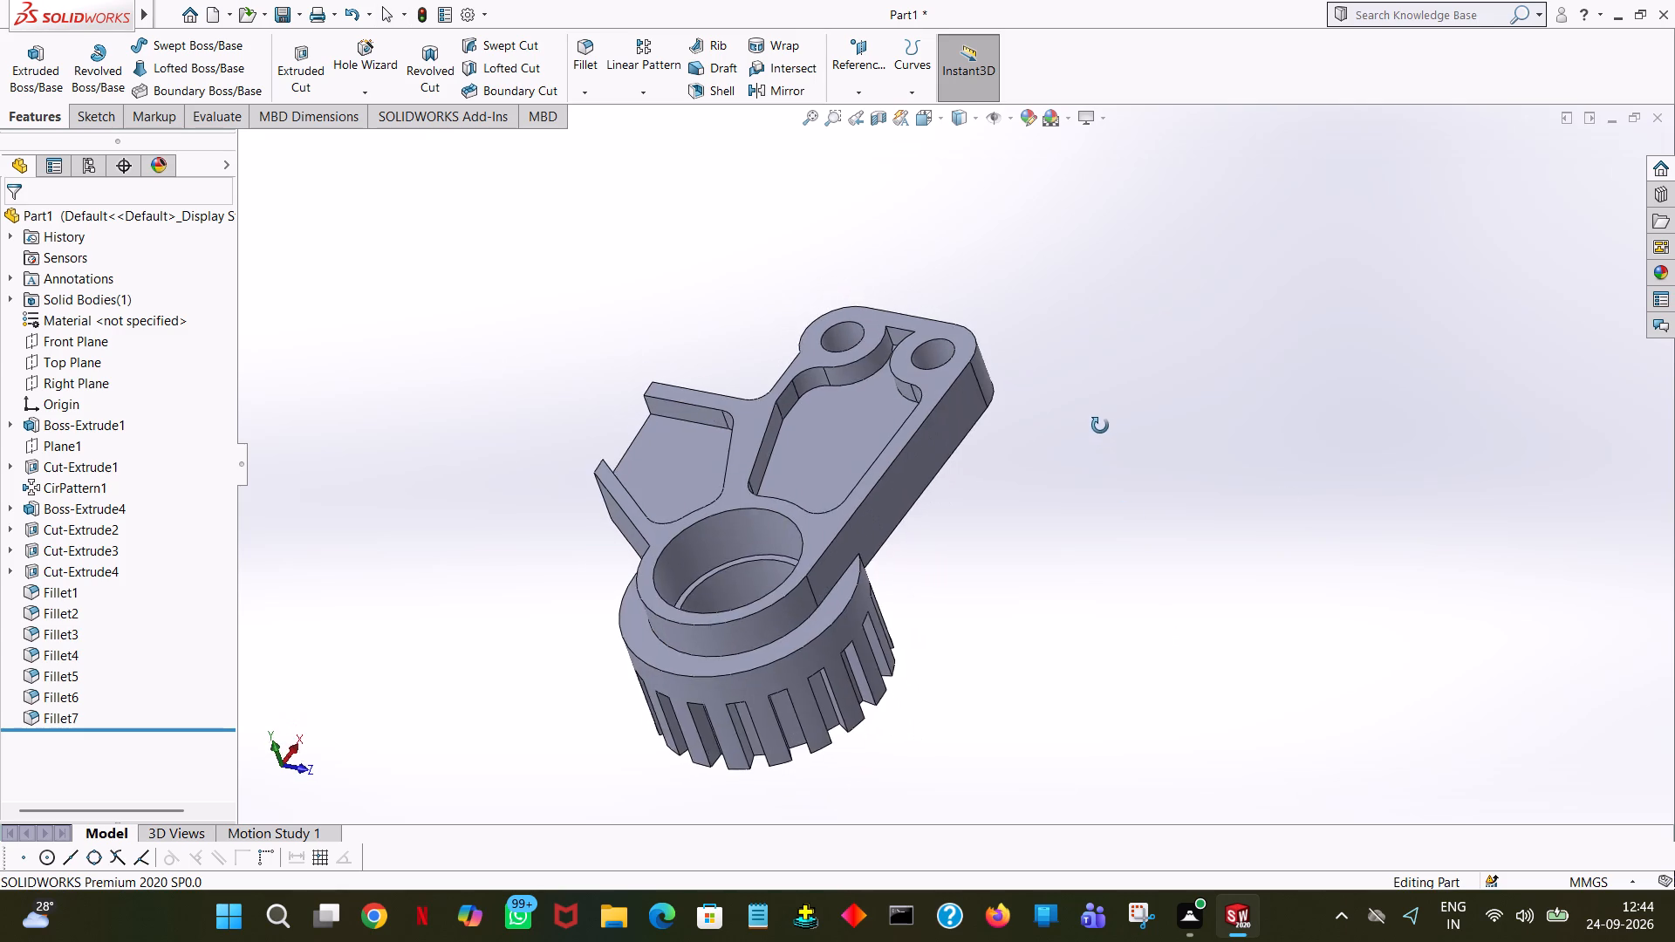
pyautogui.moveTo(1100, 426); pyautogui.dragTo(1128, 589, button='middle')
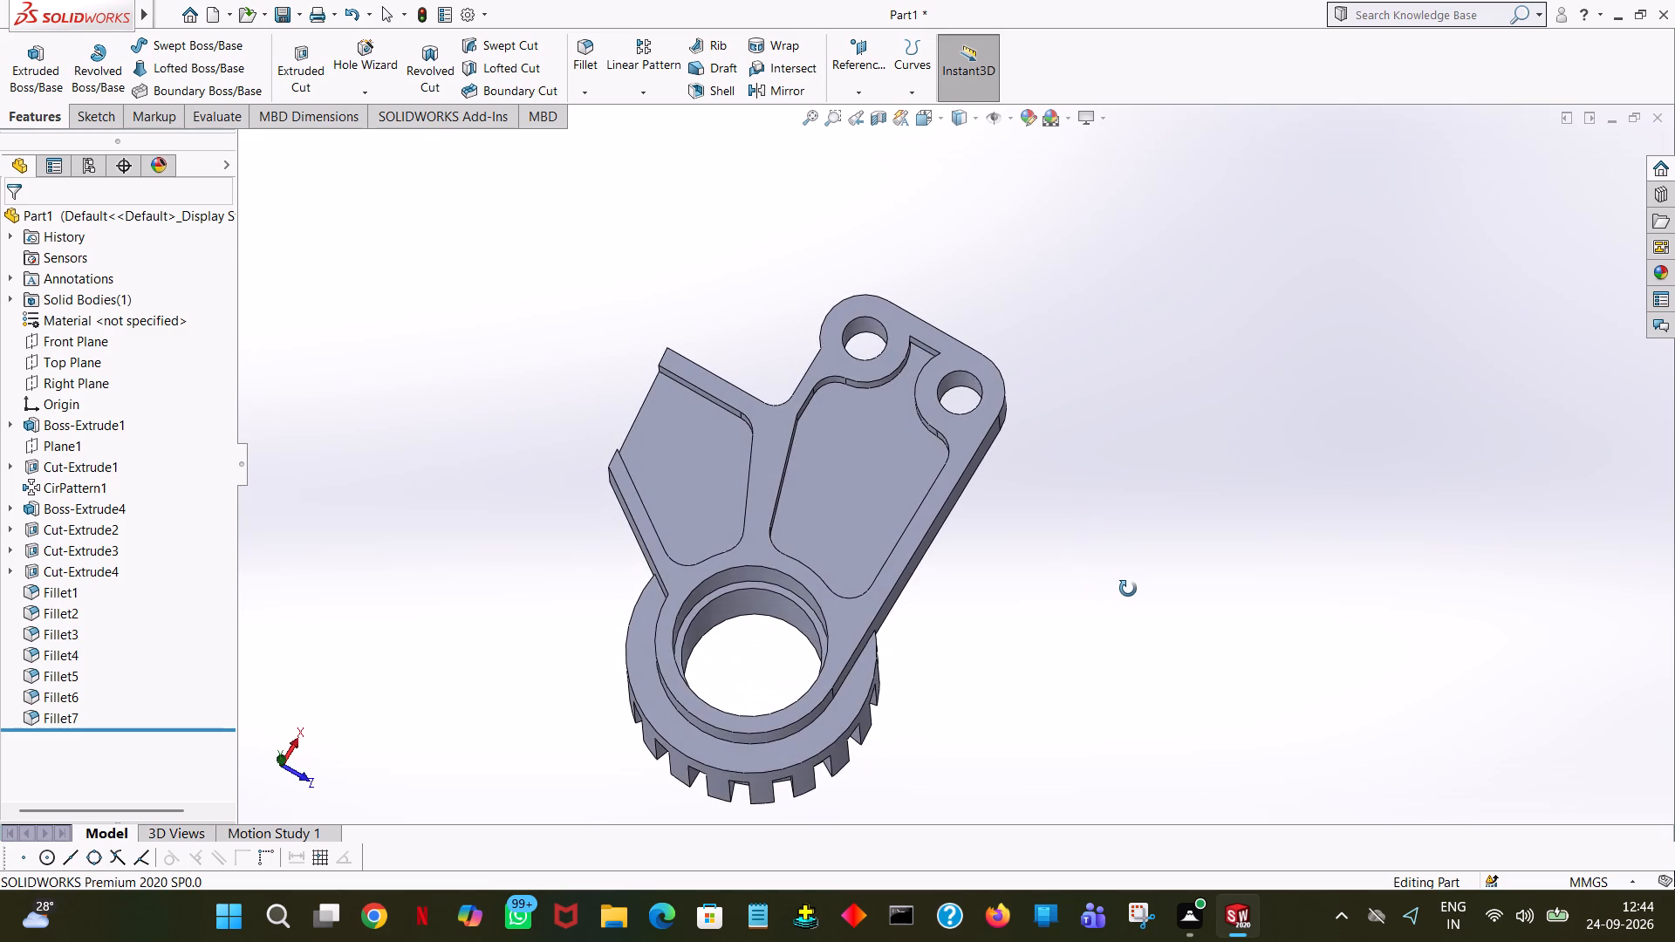
pyautogui.moveTo(1128, 589); pyautogui.dragTo(1070, 561, button='middle')
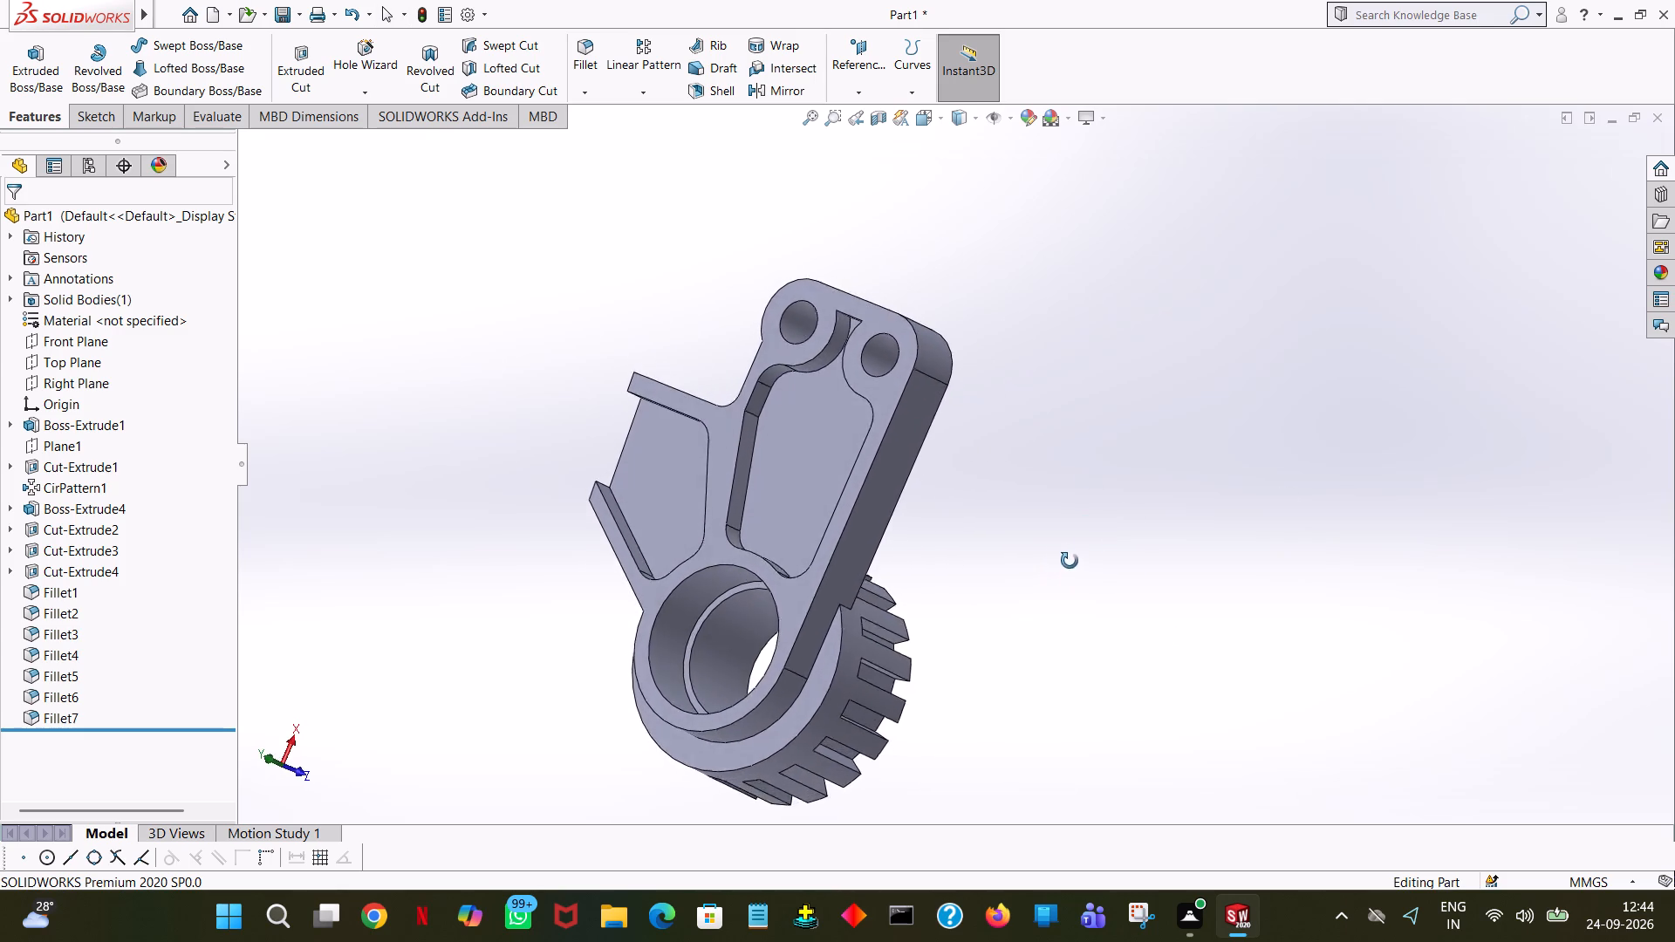
pyautogui.moveTo(1070, 561); pyautogui.dragTo(1177, 442, button='middle')
pyautogui.moveTo(1131, 423); pyautogui.dragTo(1026, 343, button='middle')
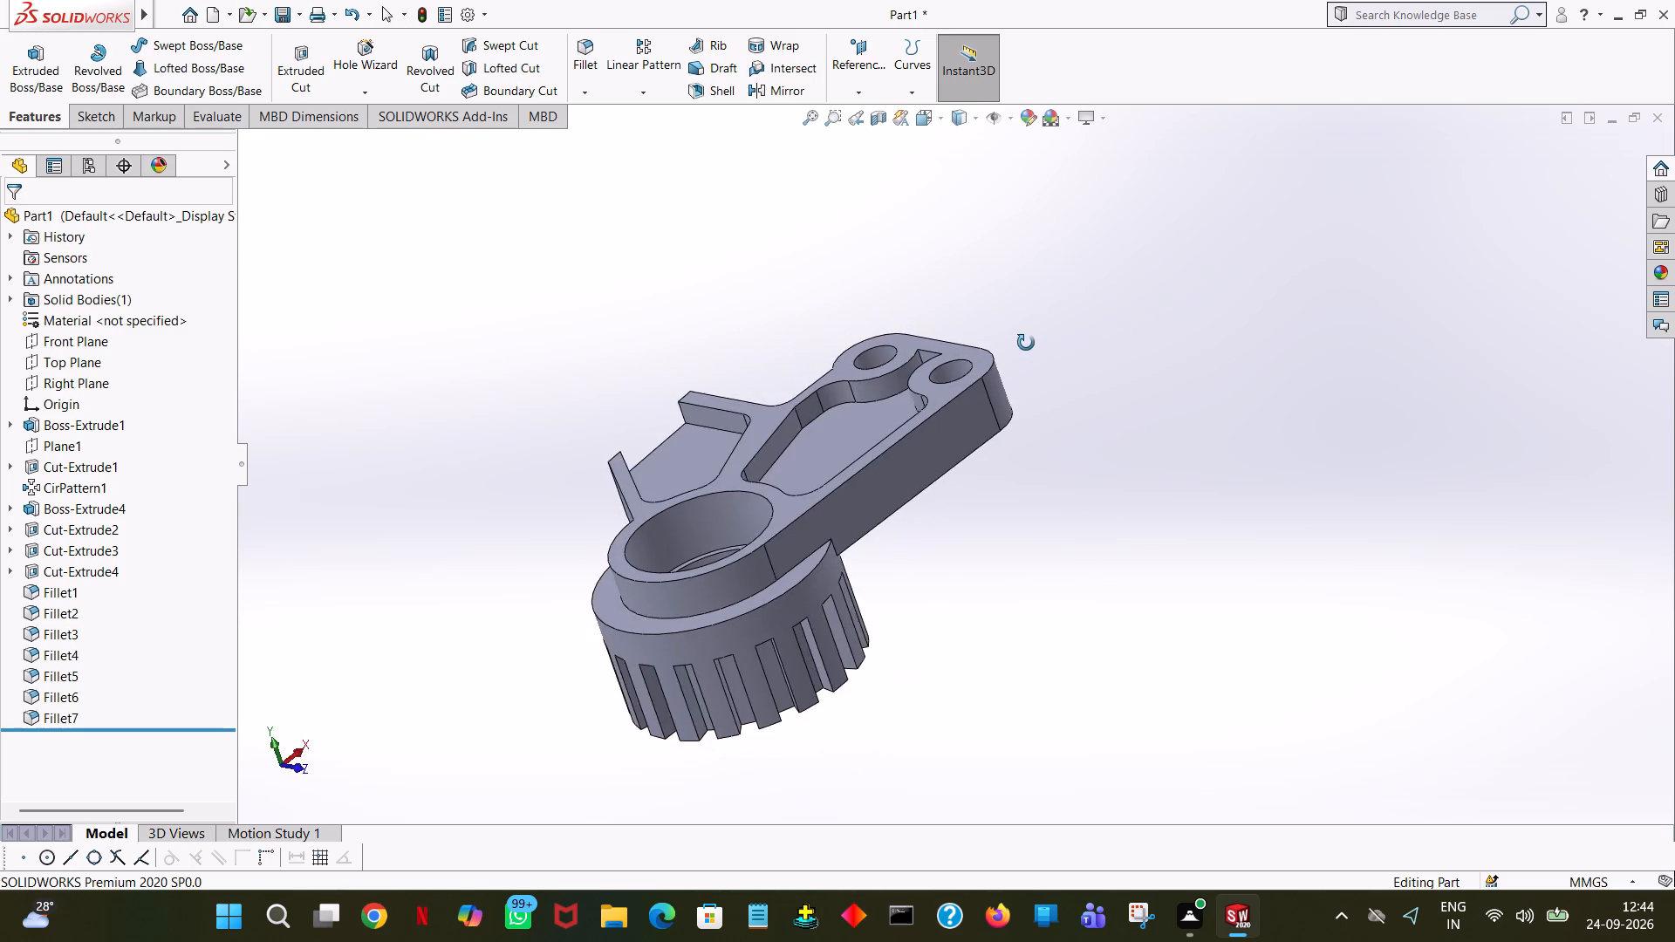
pyautogui.moveTo(1026, 343); pyautogui.dragTo(976, 545, button='middle')
pyautogui.middleClick(977, 545)
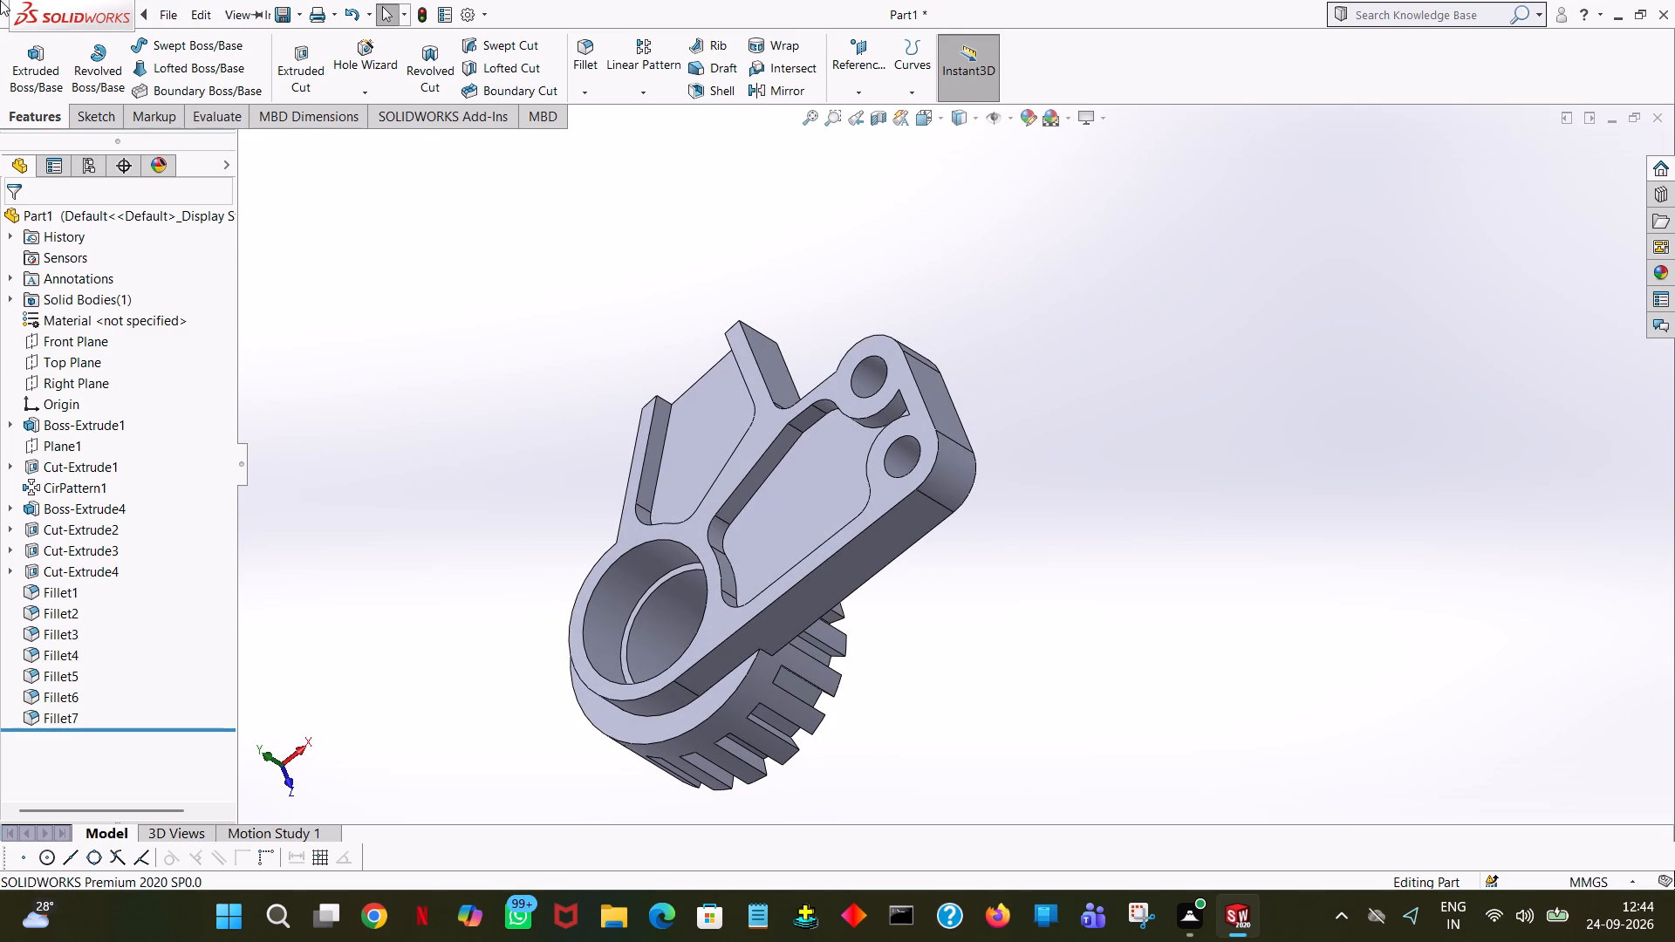
pyautogui.moveTo(998, 440); pyautogui.dragTo(1166, 302, button='middle')
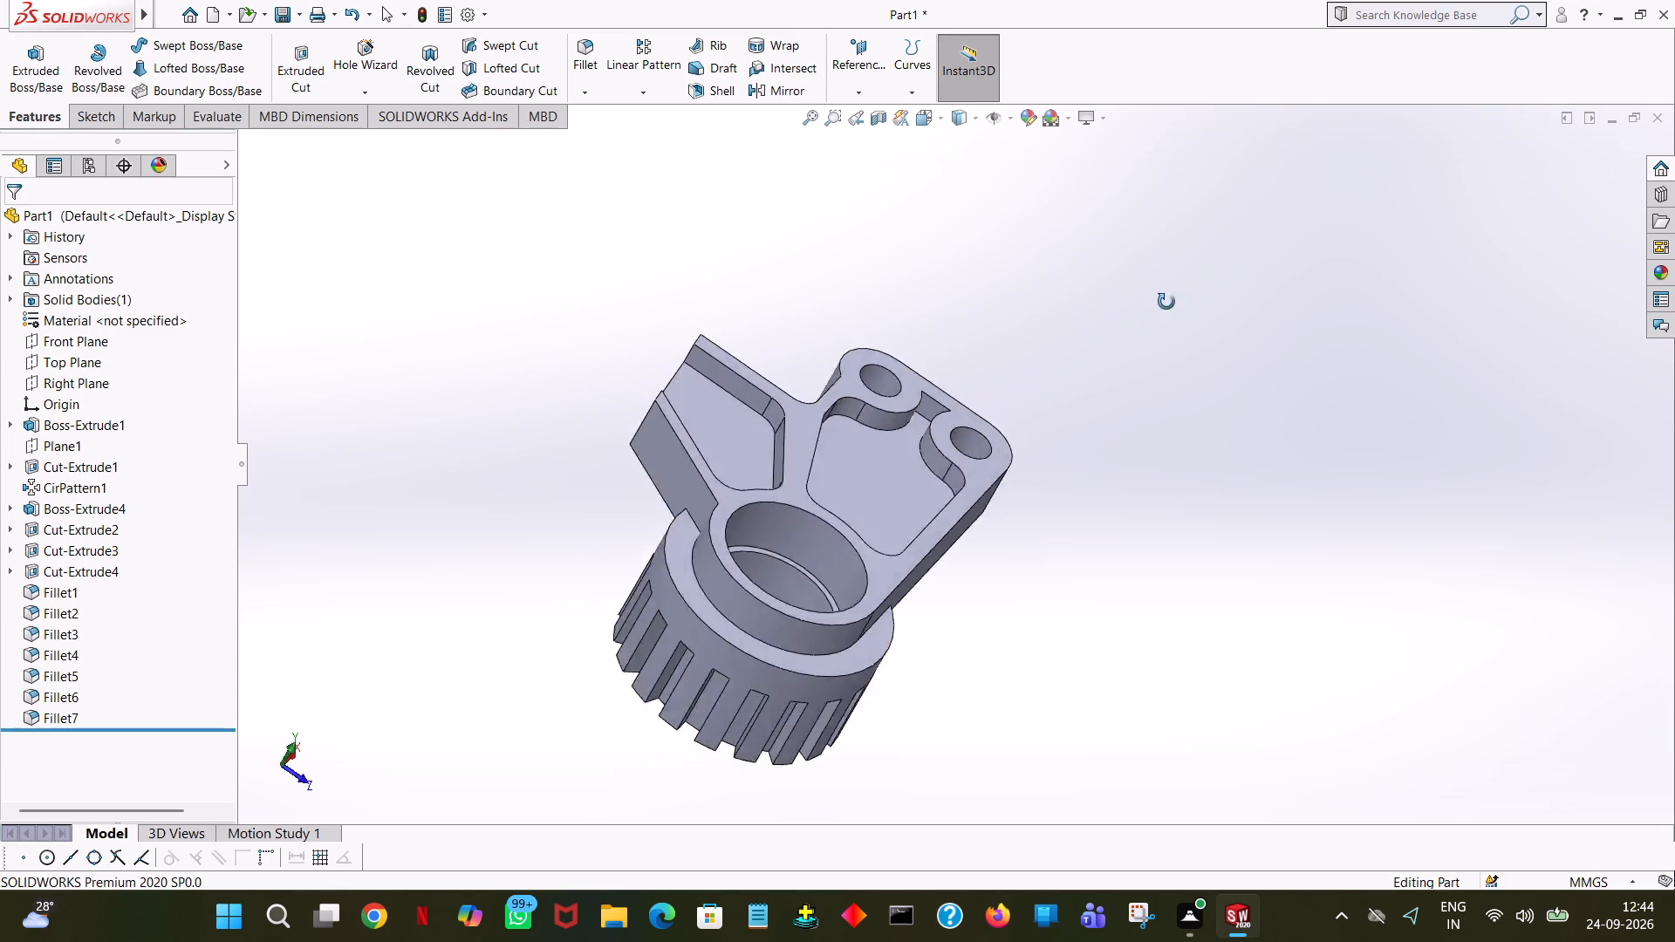
pyautogui.moveTo(1166, 302); pyautogui.dragTo(1060, 481, button='middle')
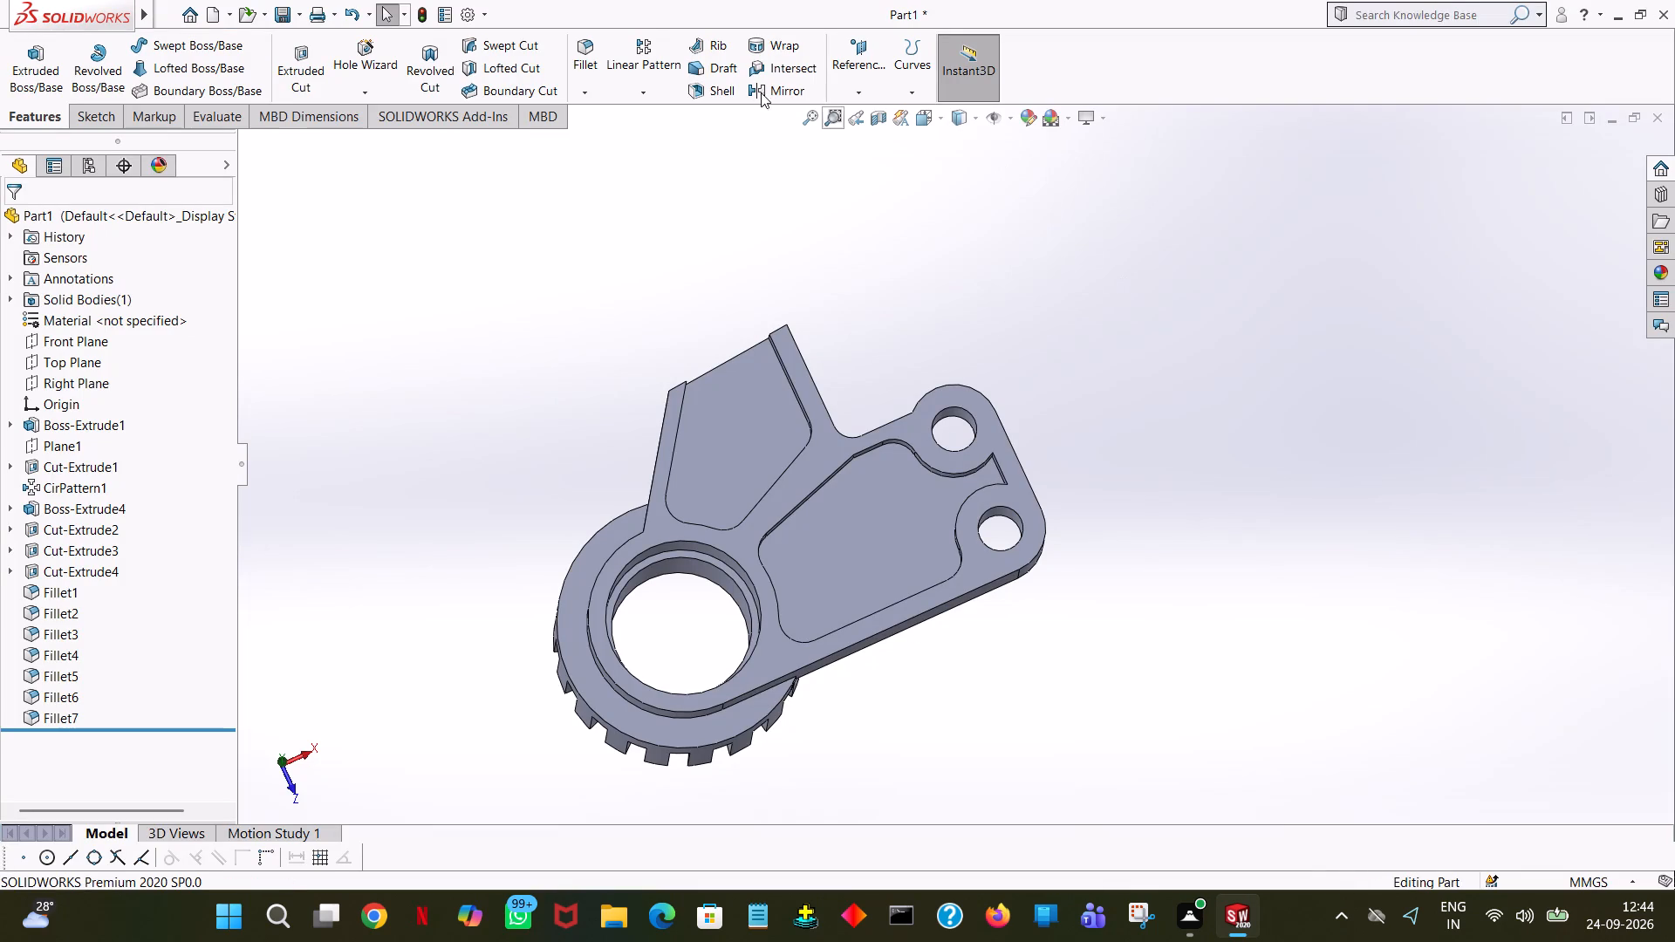
# Apply a medium grey colour to the floor faces of both arm pockets and the hub's lower inner bore face.
pyautogui.click(875, 559)
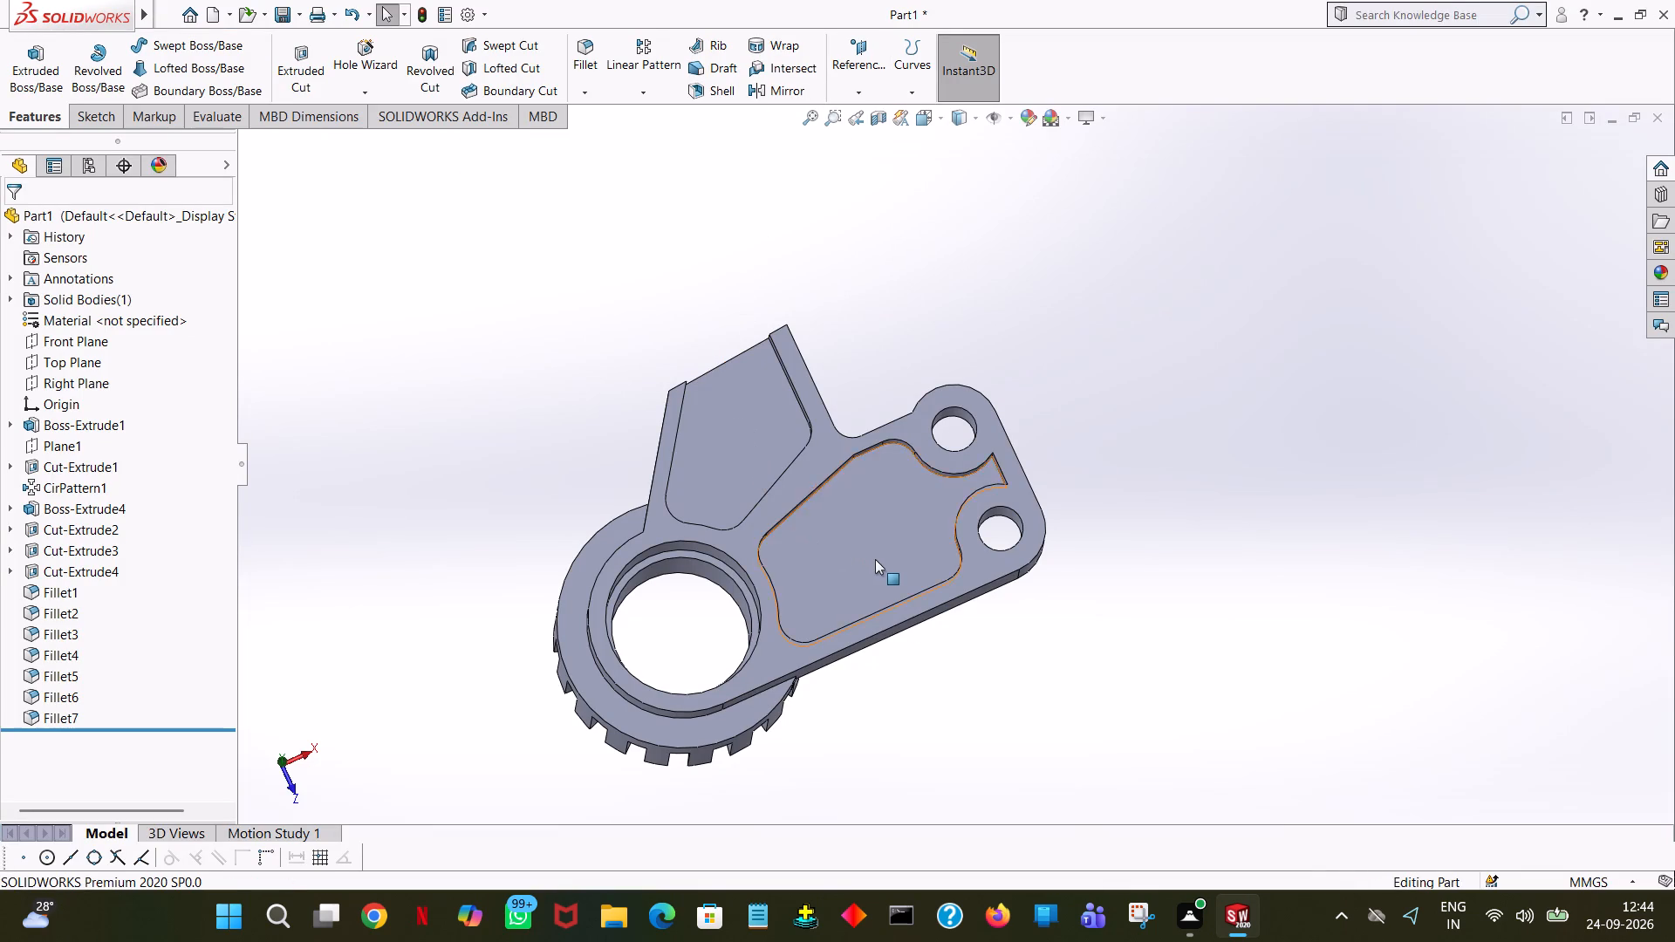
pyautogui.click(889, 529)
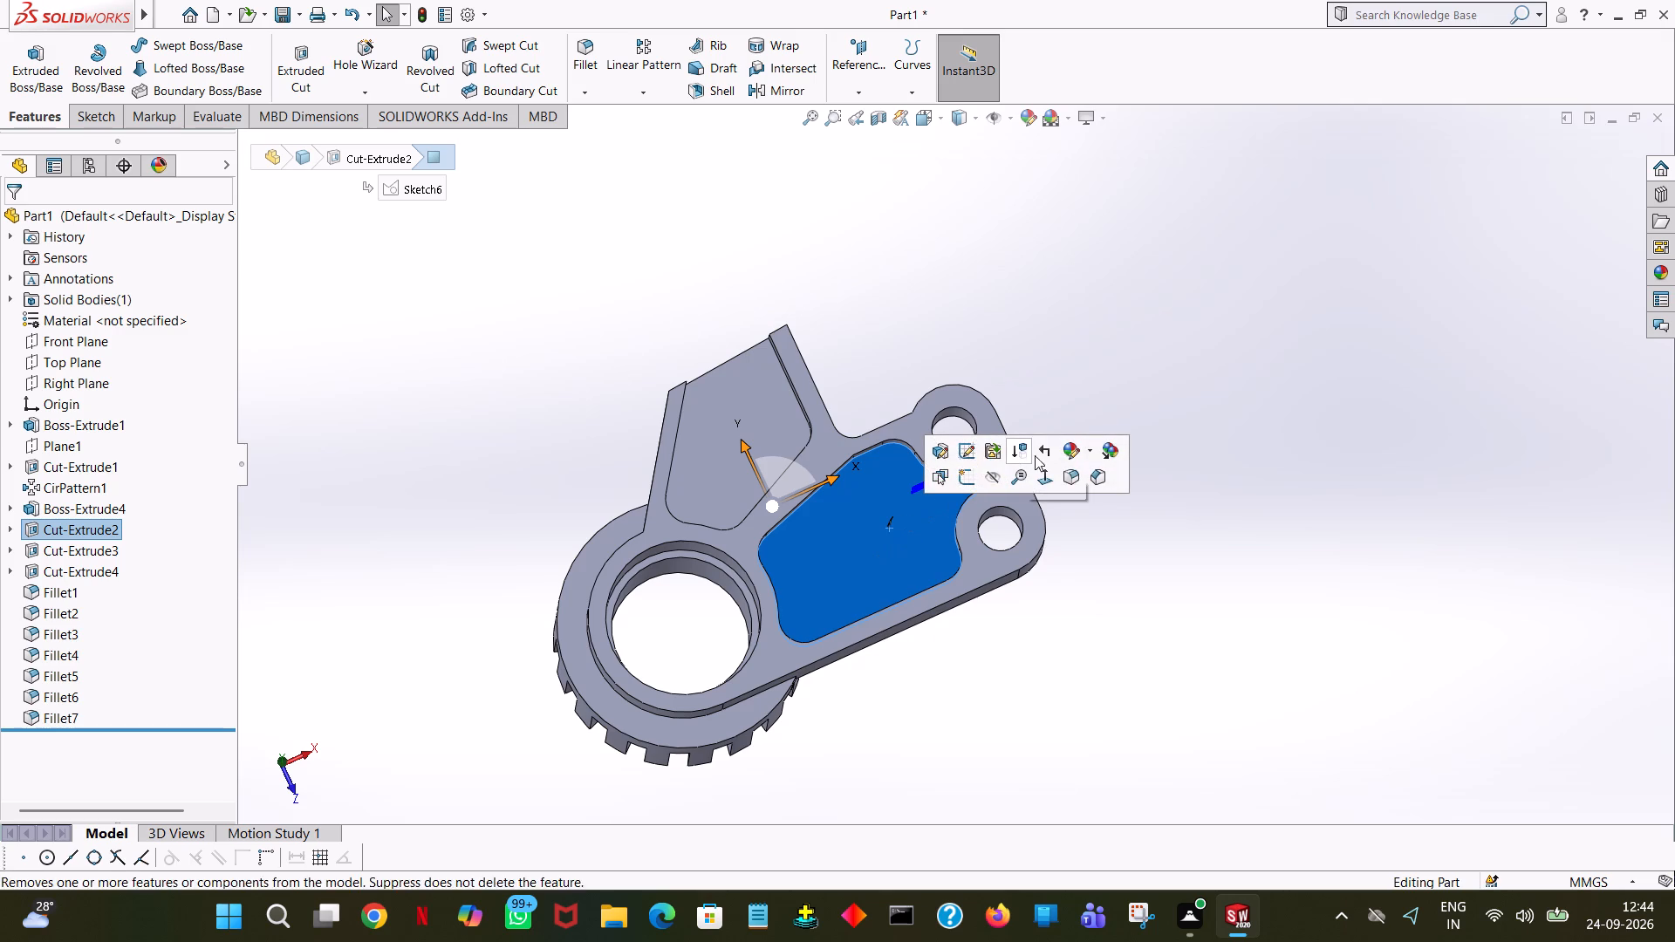
pyautogui.click(1072, 457)
pyautogui.click(1103, 491)
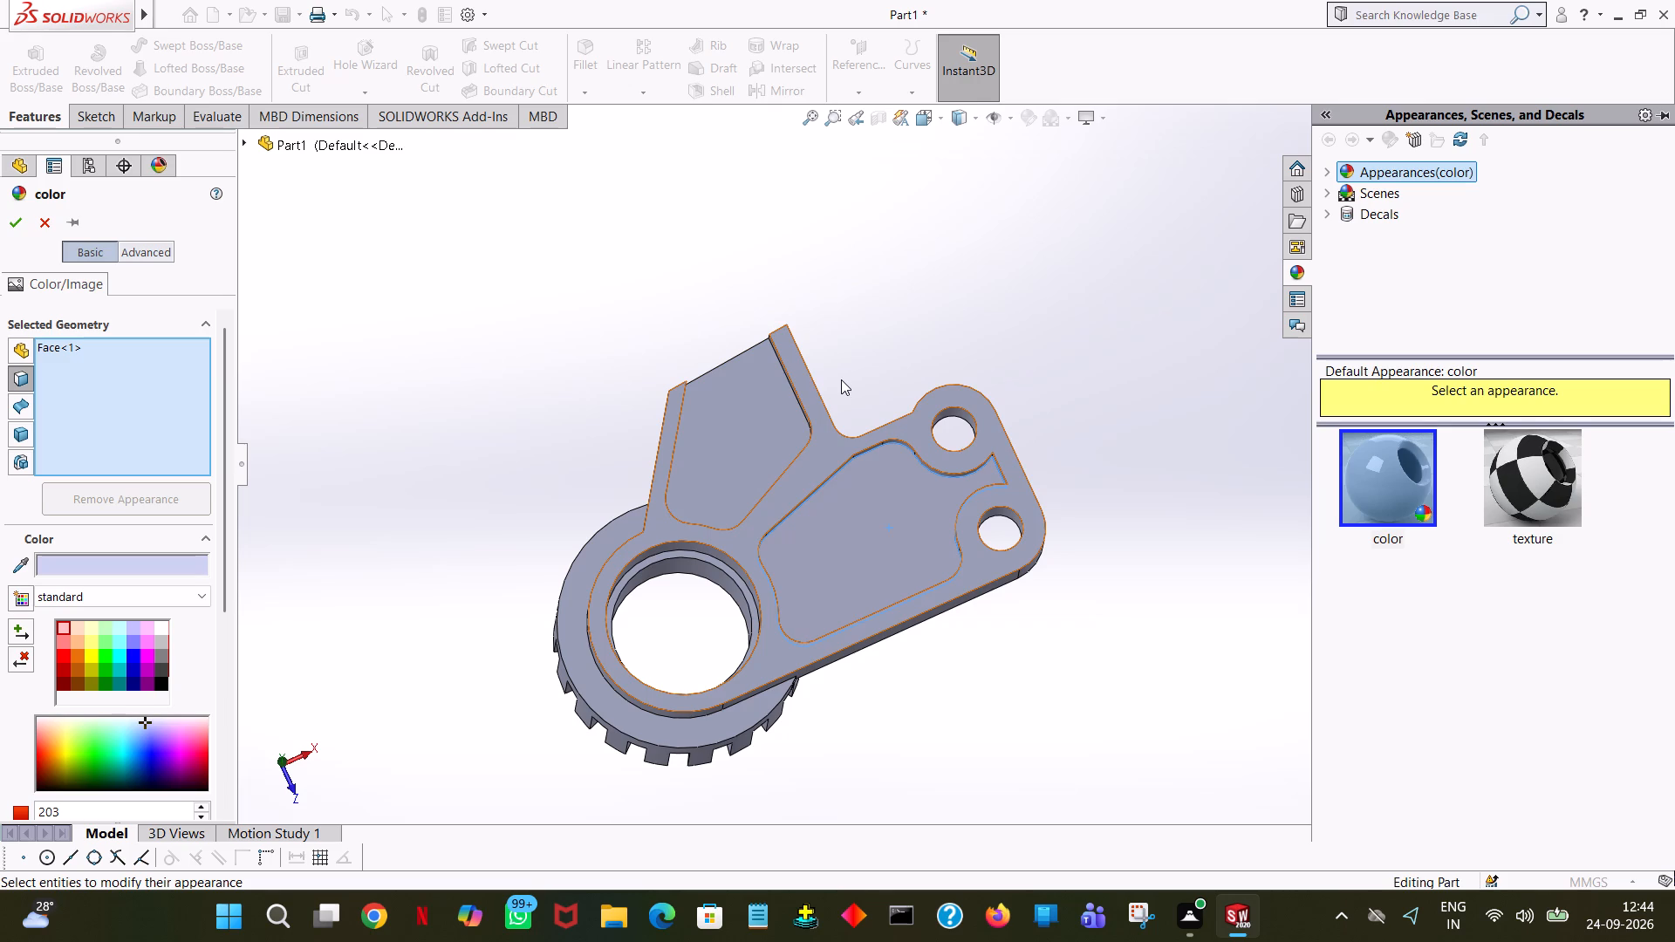
pyautogui.click(166, 659)
pyautogui.moveTo(747, 698); pyautogui.dragTo(788, 543, button='middle')
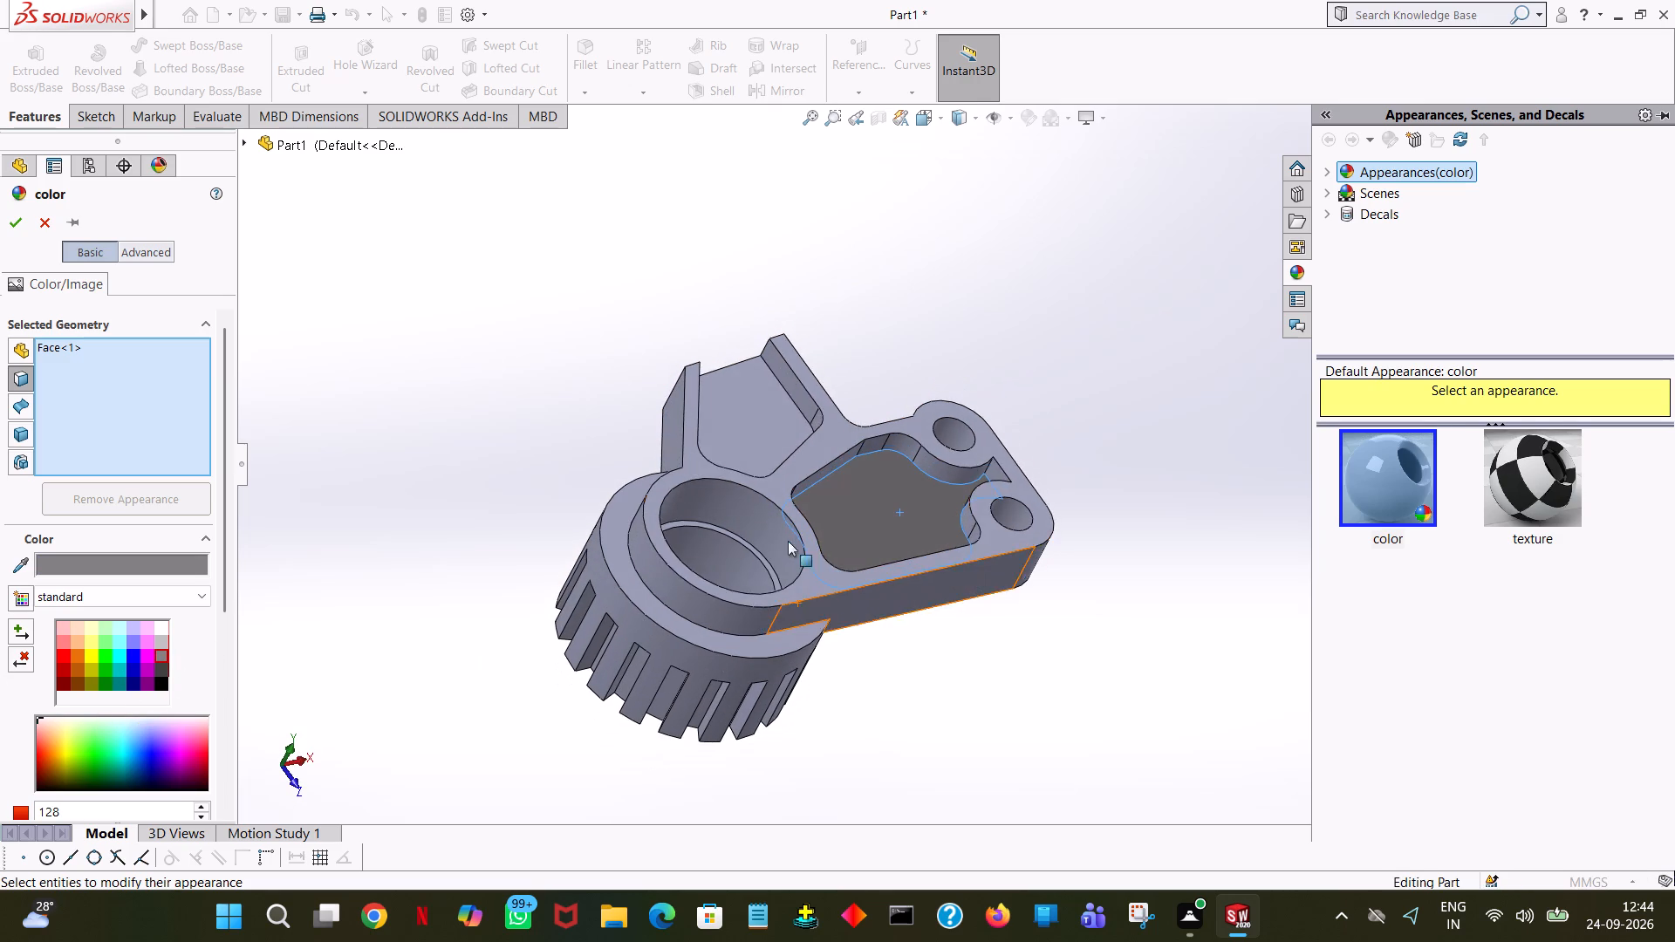
pyautogui.click(763, 415)
pyautogui.moveTo(1010, 536); pyautogui.dragTo(953, 486, button='middle')
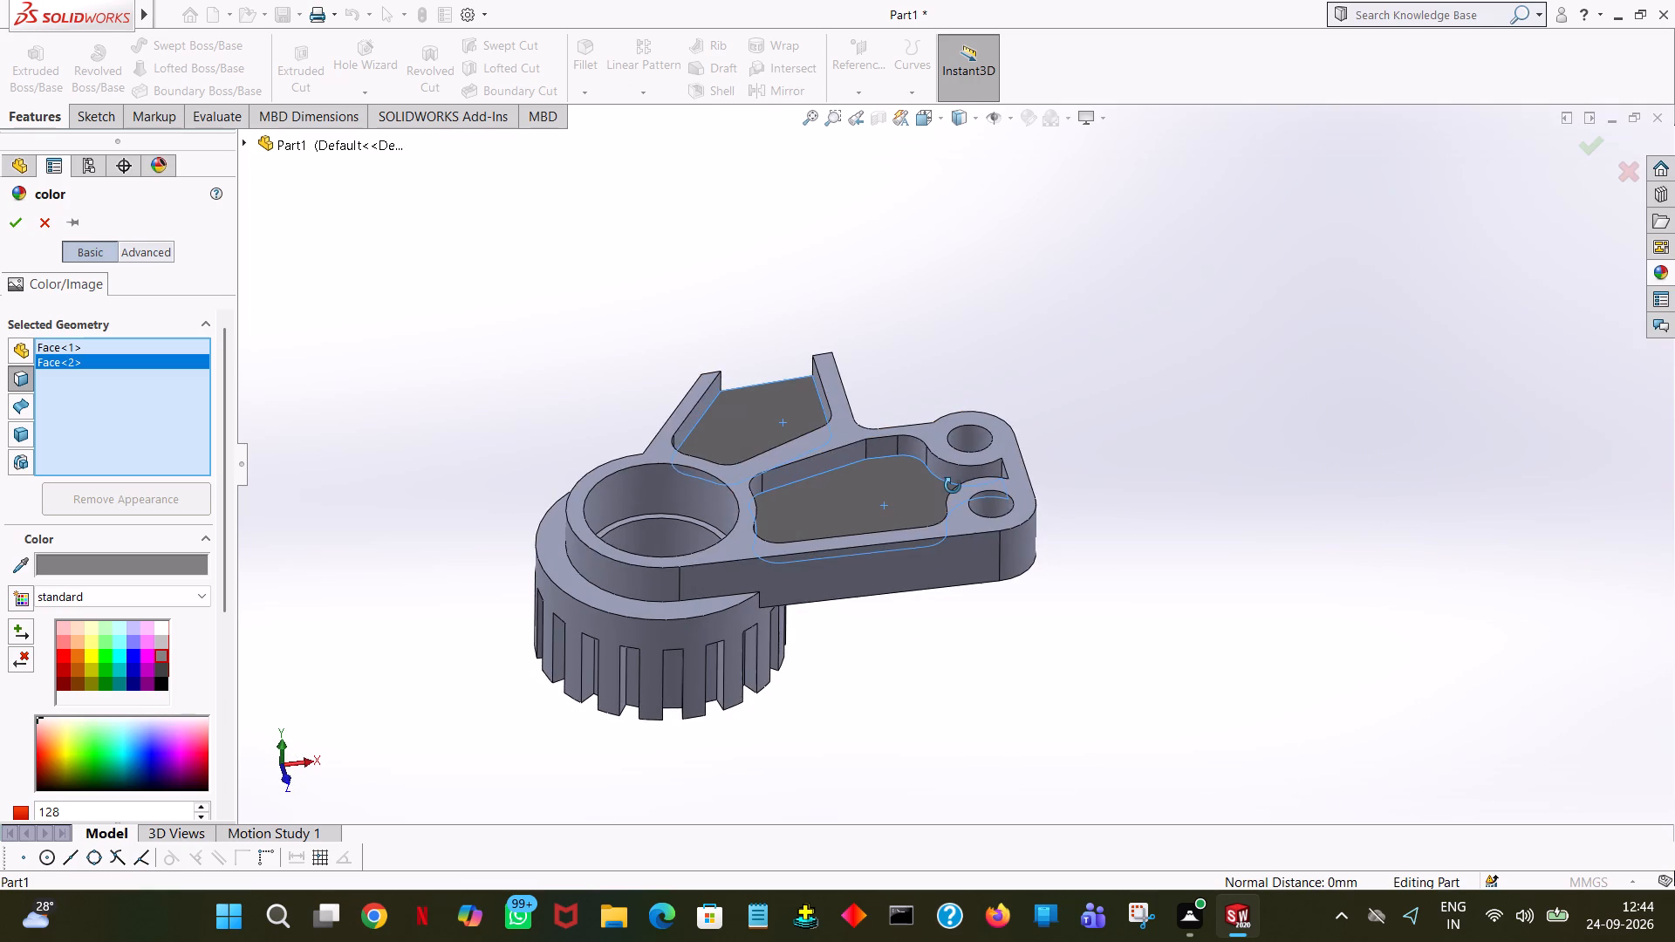
pyautogui.moveTo(953, 486); pyautogui.dragTo(953, 488, button='middle')
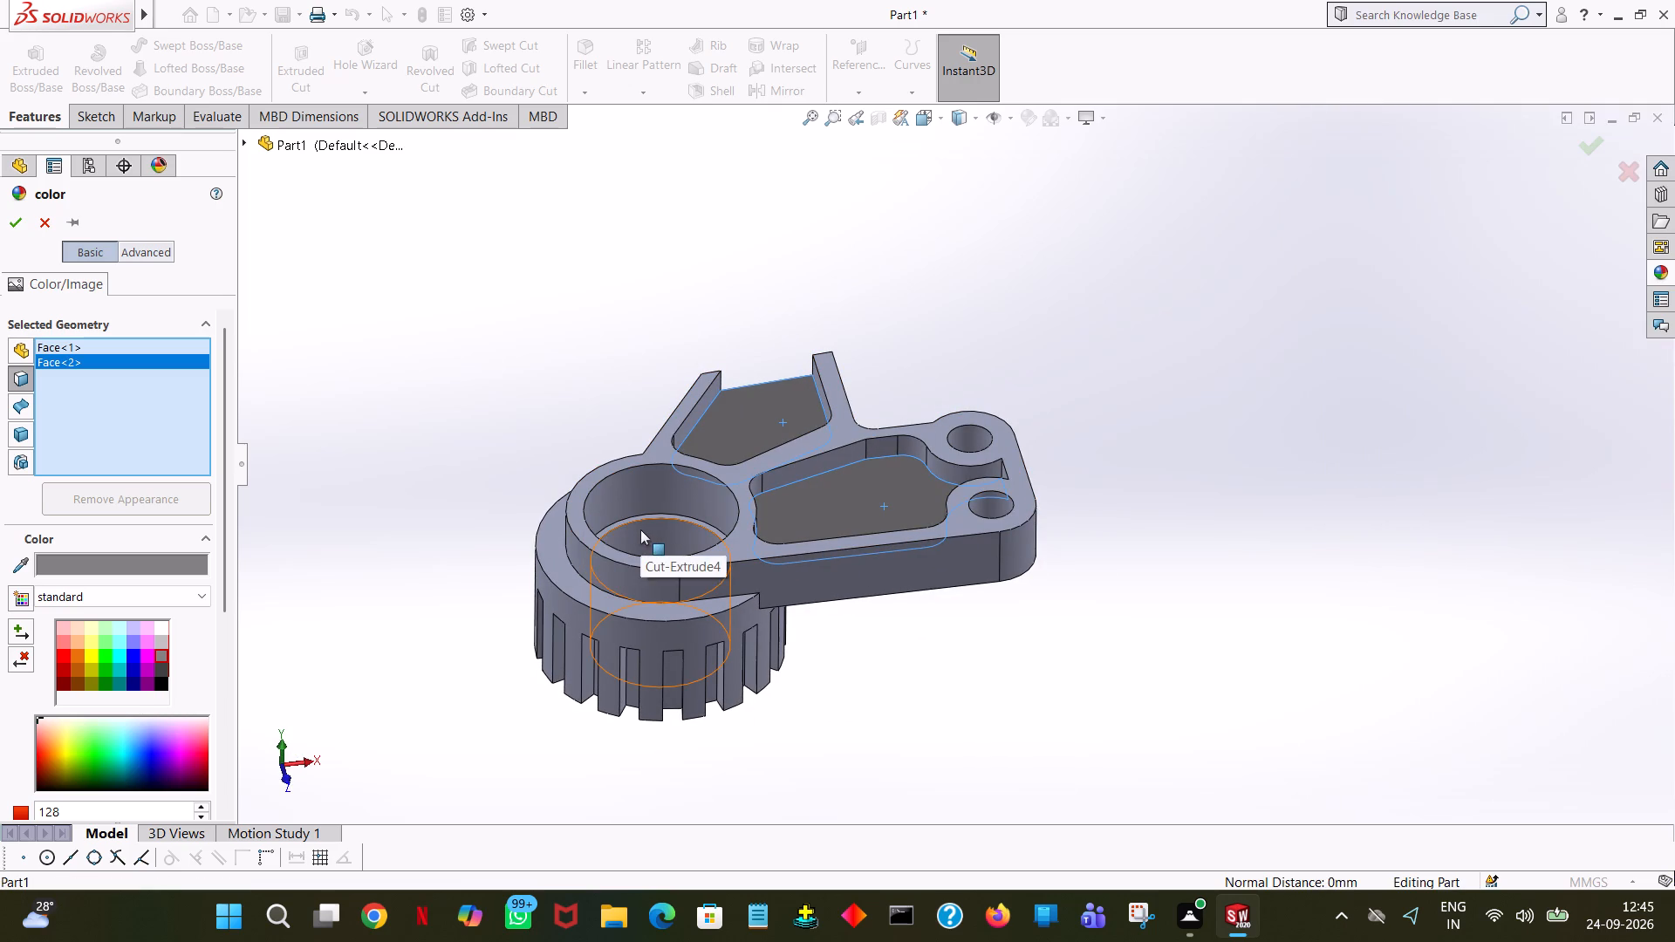
pyautogui.click(640, 529)
pyautogui.click(18, 233)
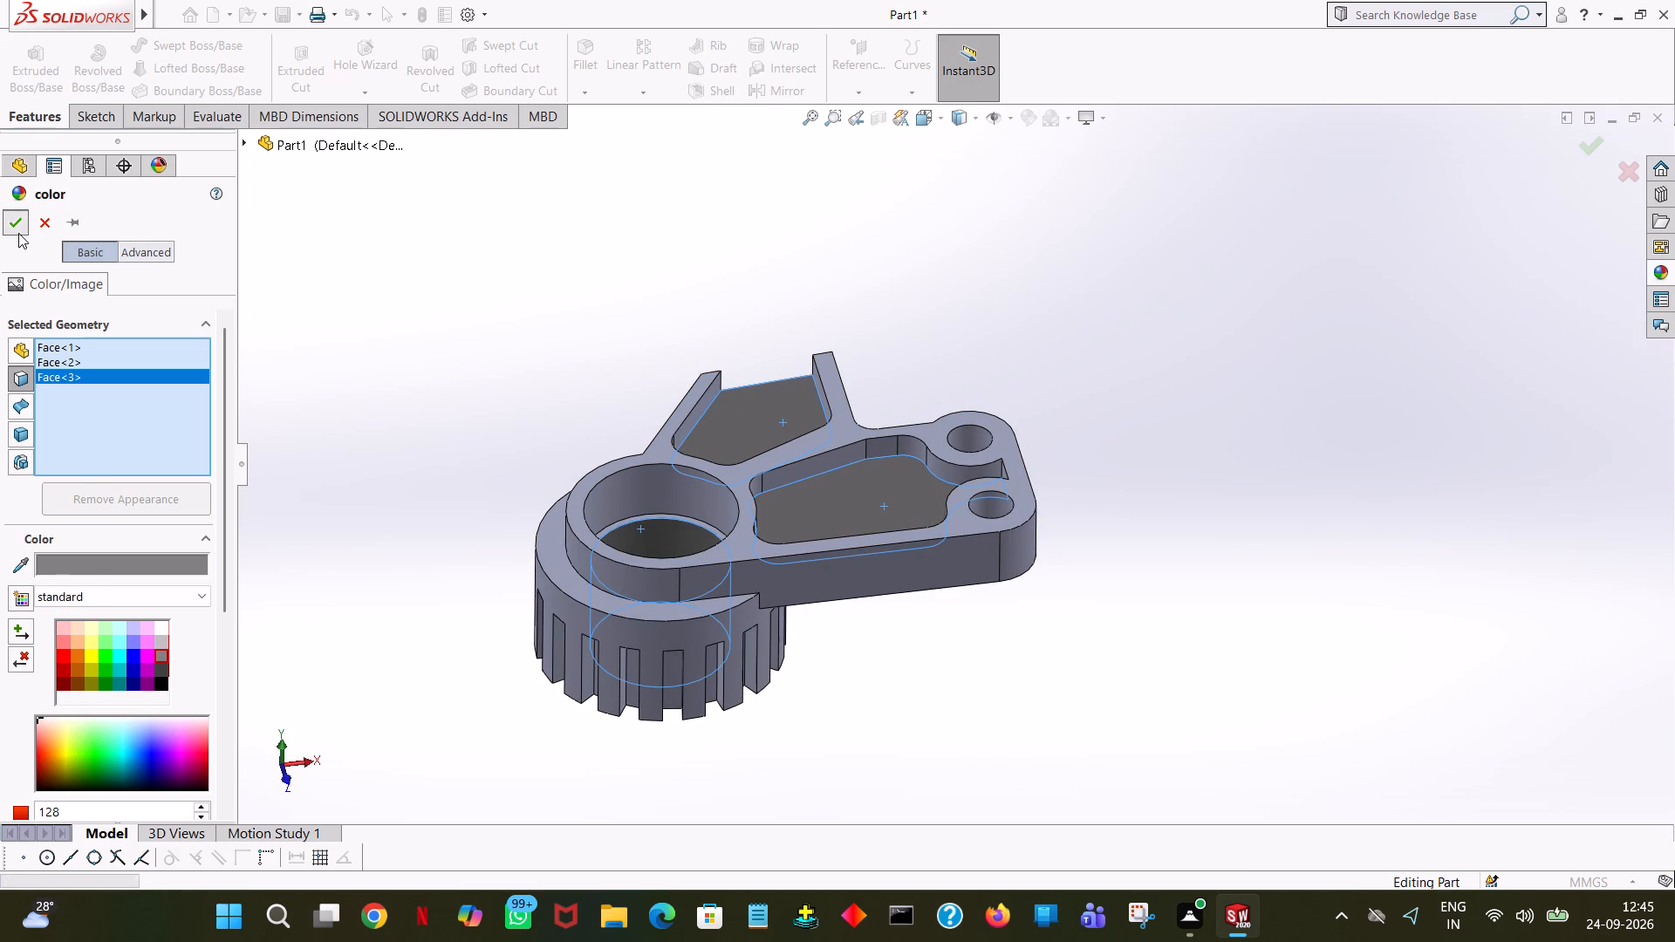
# Colour the bracket's flat upper rim face, which surrounds the pockets, the bore and the two arm holes, black.
pyautogui.click(682, 247)
pyautogui.moveTo(683, 264); pyautogui.dragTo(674, 480, button='middle')
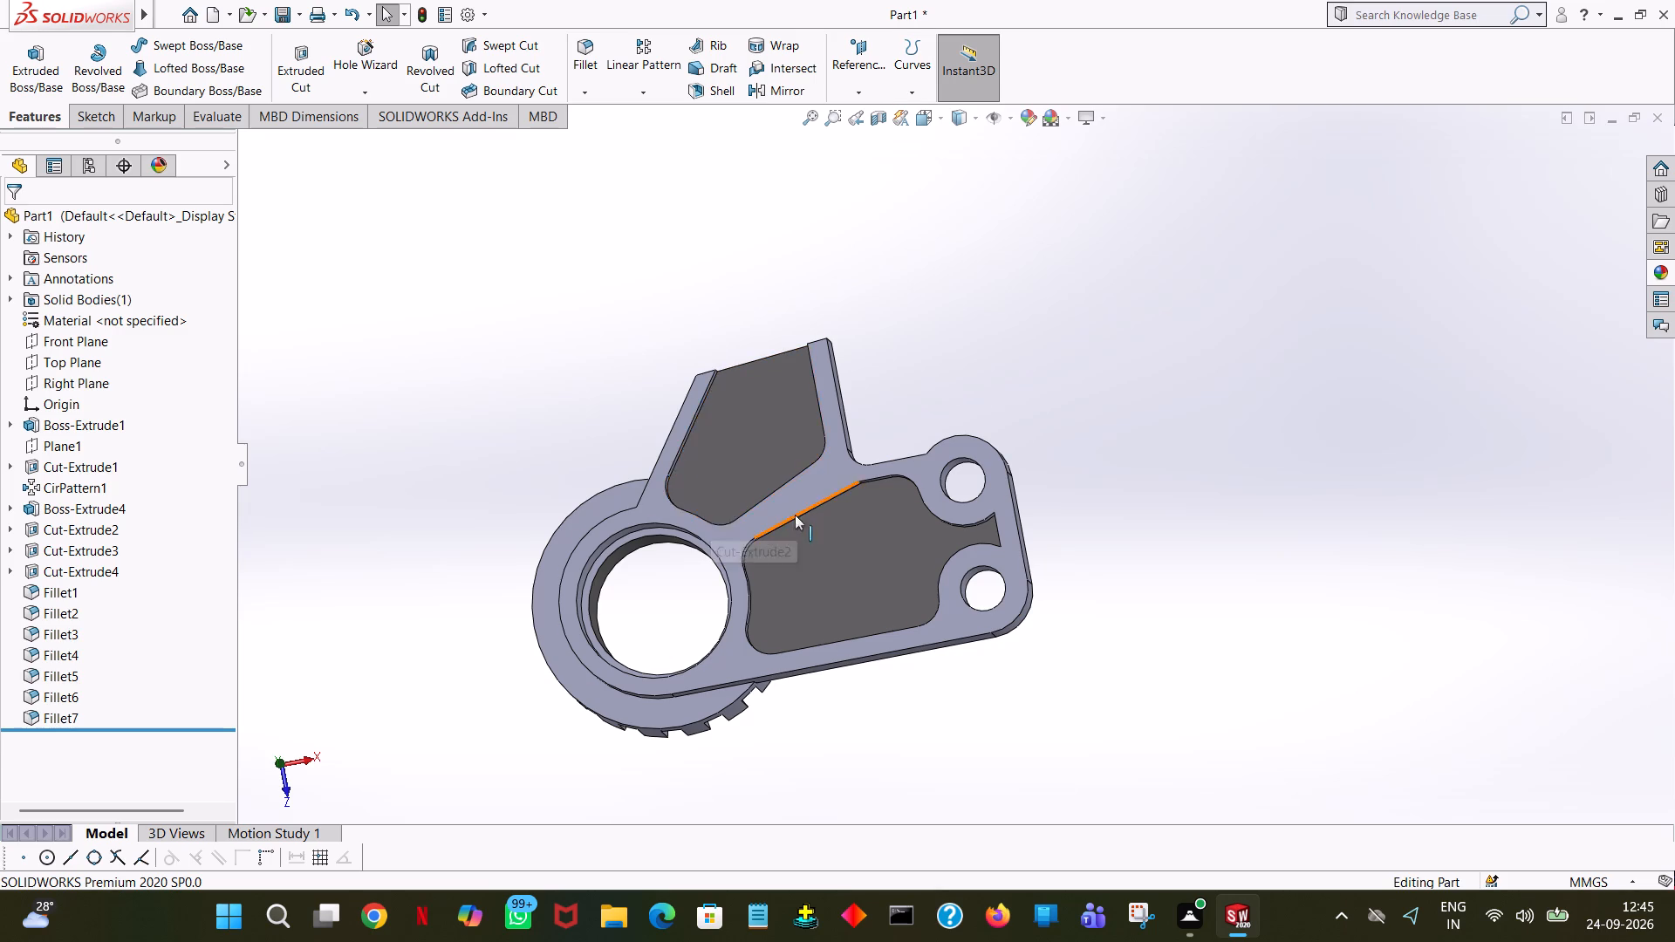
pyautogui.click(1000, 501)
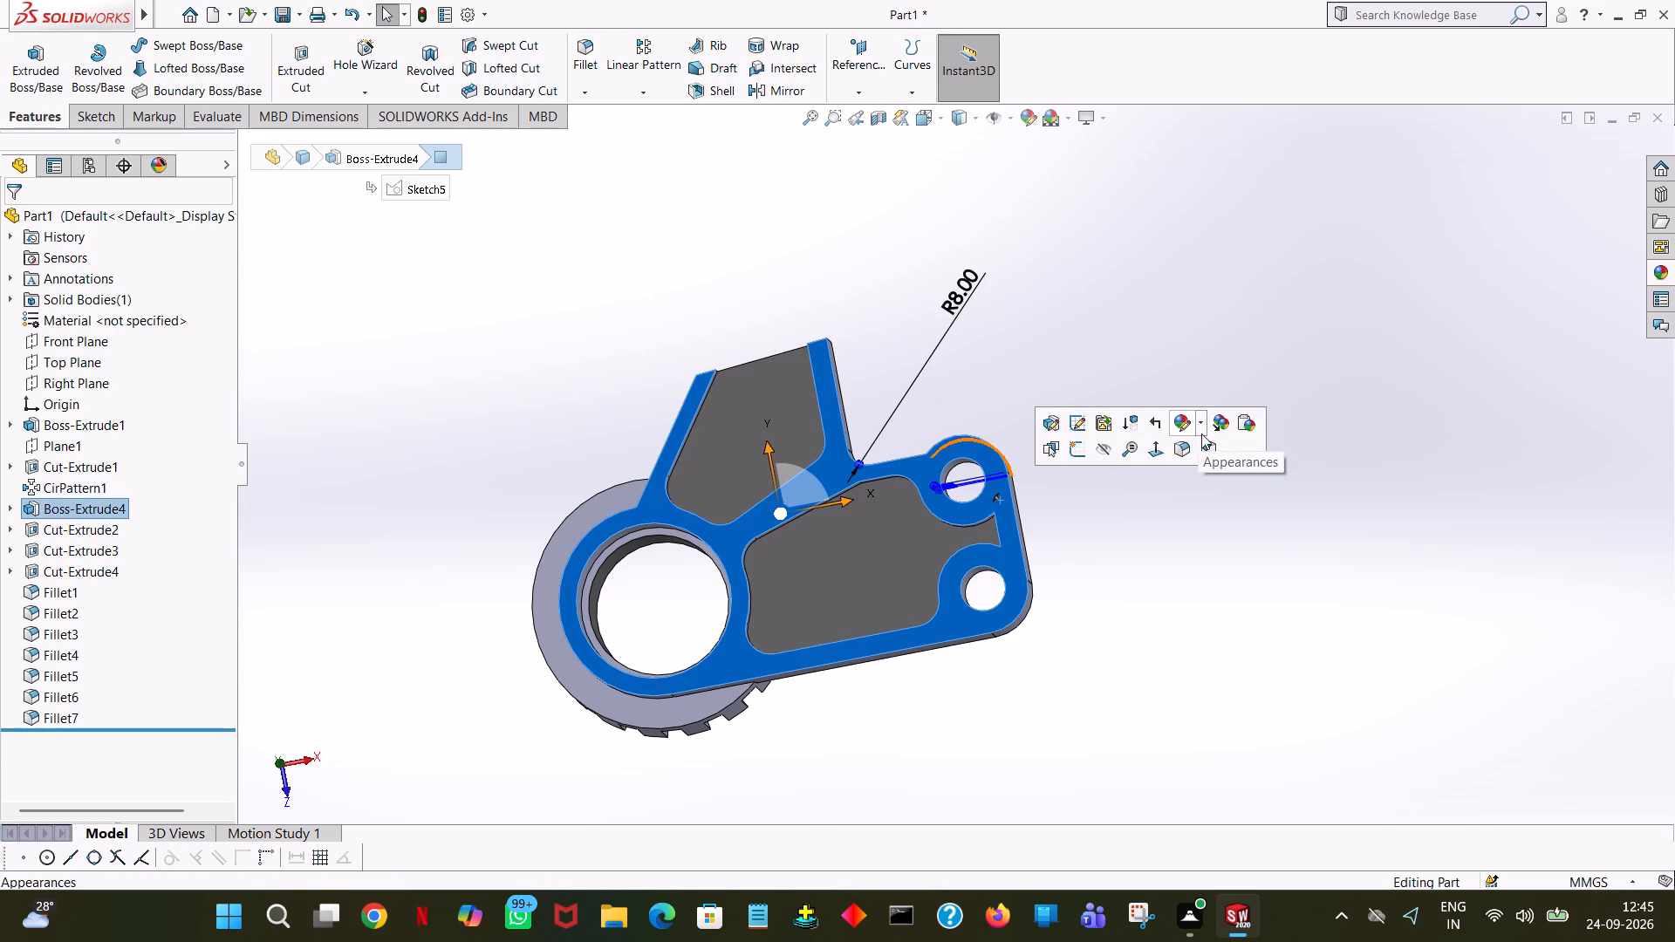
pyautogui.click(1187, 427)
pyautogui.click(1177, 467)
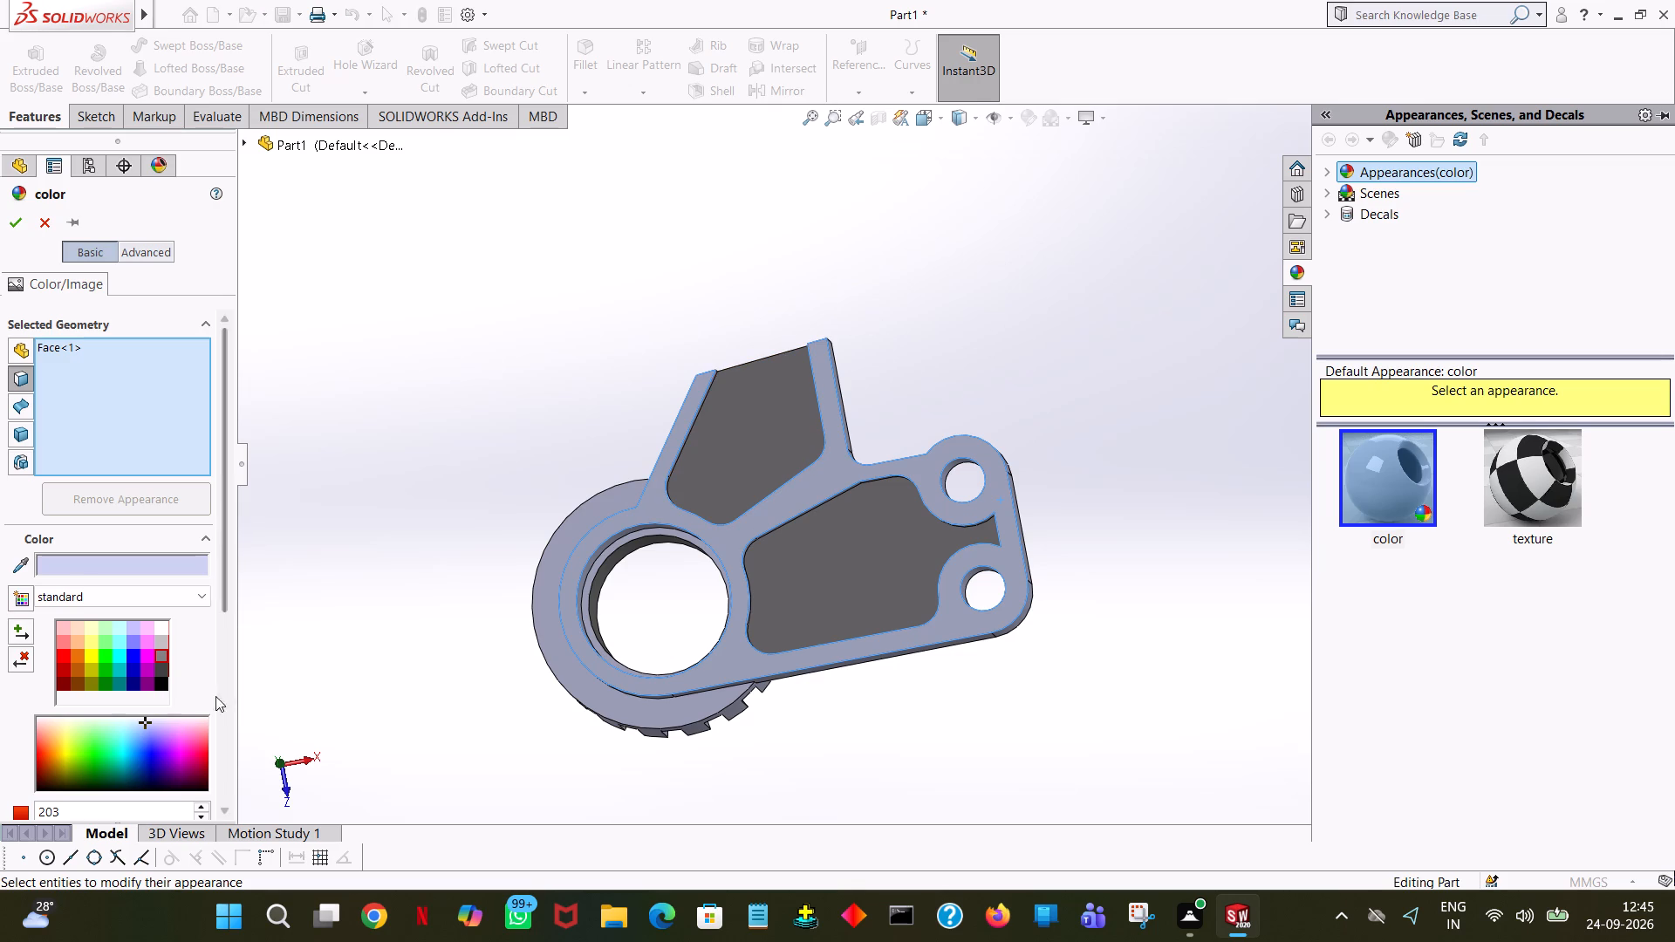
pyautogui.click(163, 684)
pyautogui.moveTo(986, 751); pyautogui.dragTo(989, 741, button='middle')
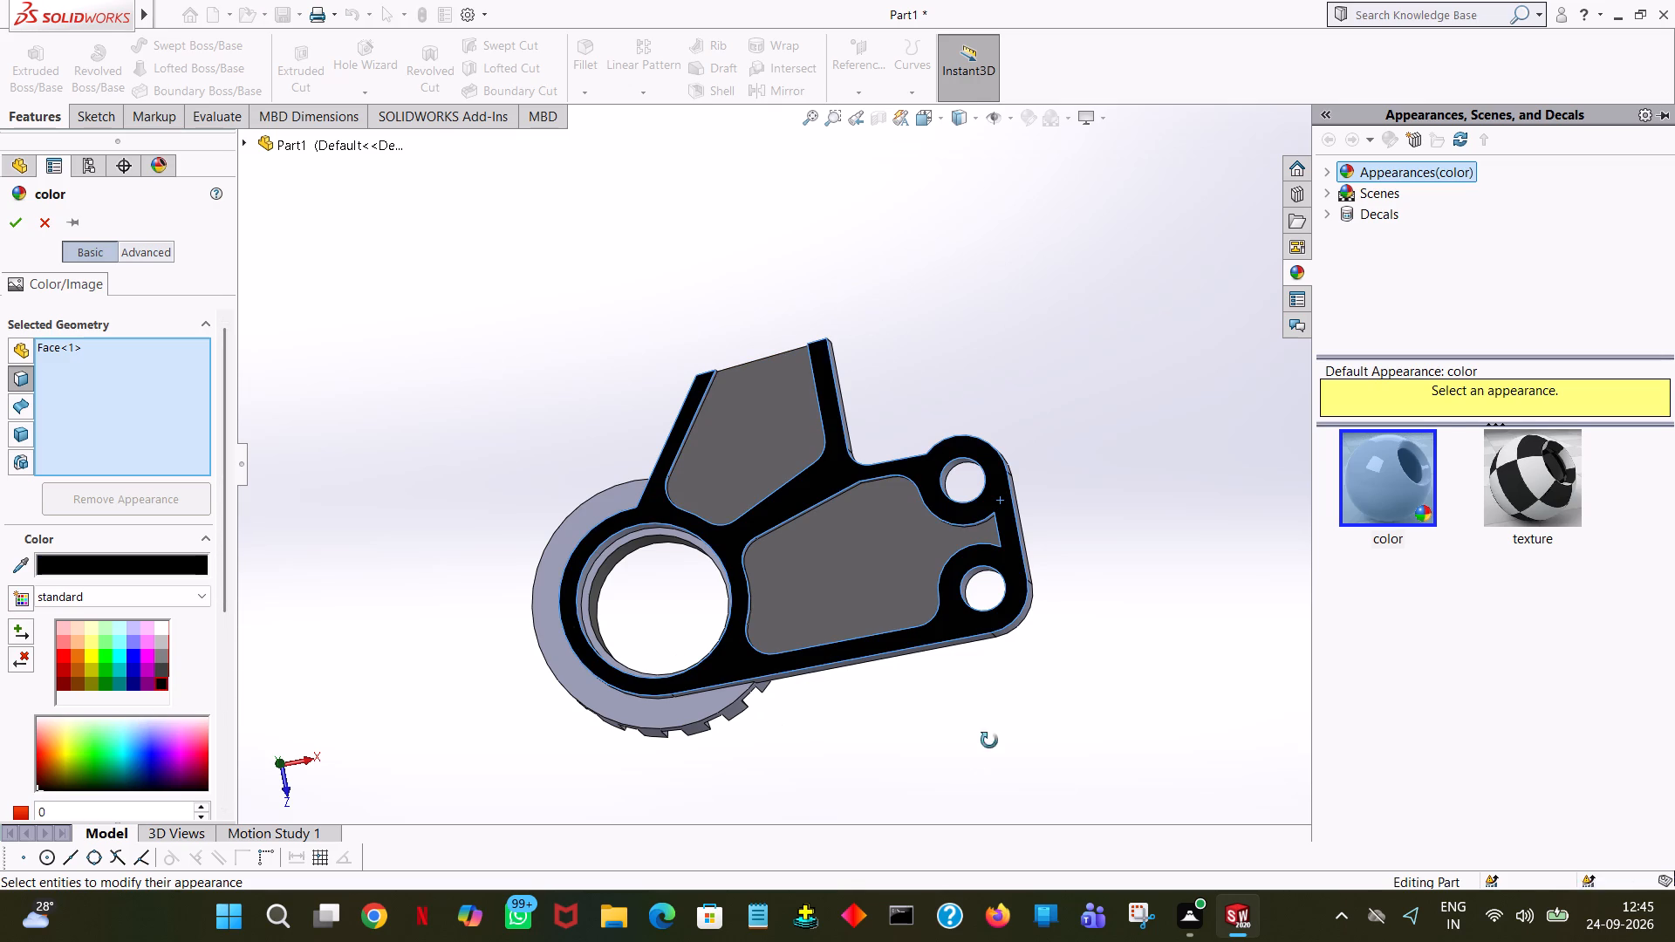
pyautogui.moveTo(989, 741); pyautogui.dragTo(1039, 537, button='middle')
pyautogui.moveTo(992, 573); pyautogui.dragTo(965, 590, button='middle')
pyautogui.moveTo(926, 615); pyautogui.dragTo(962, 523, button='middle')
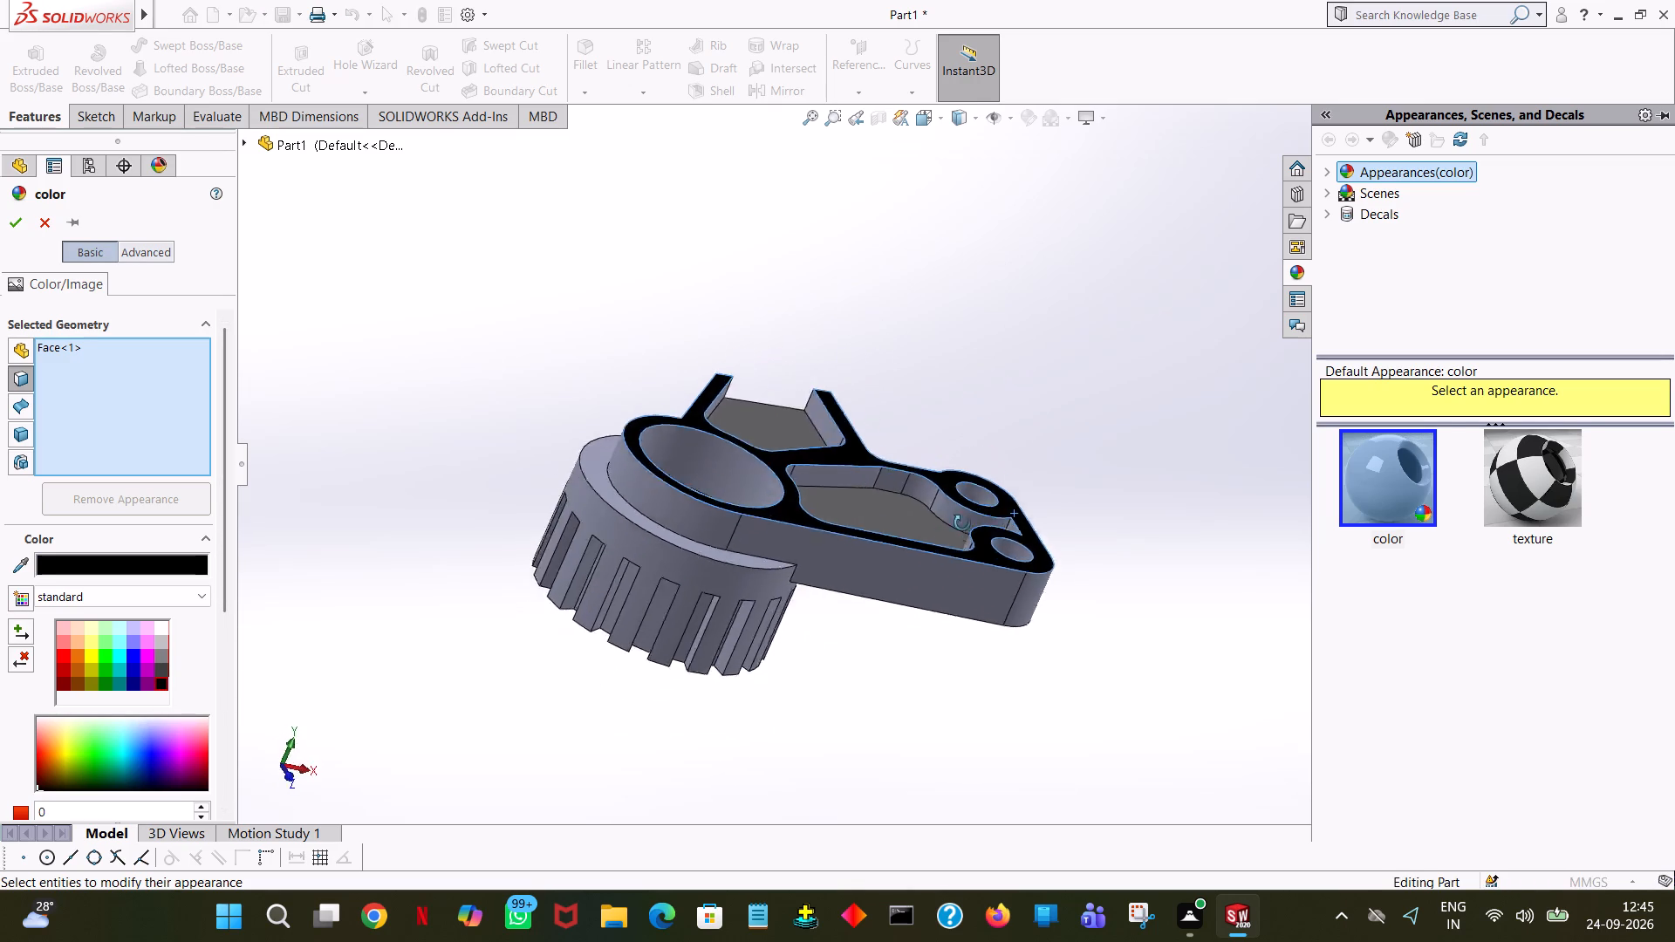
pyautogui.moveTo(962, 523); pyautogui.dragTo(924, 645, button='middle')
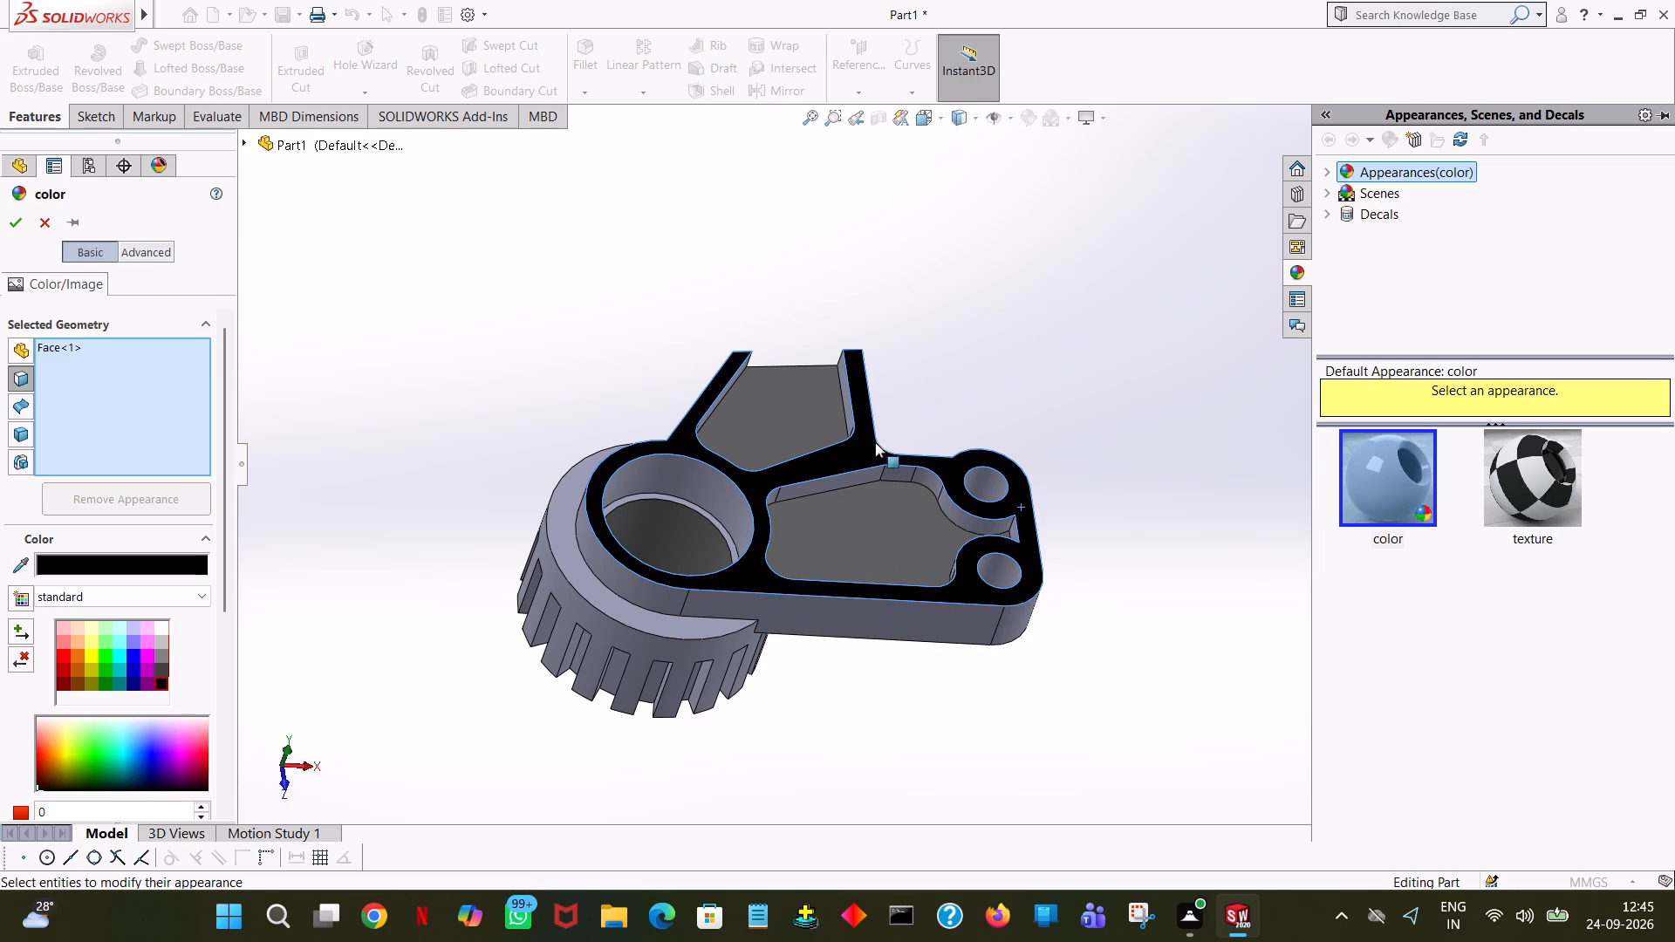
pyautogui.click(15, 222)
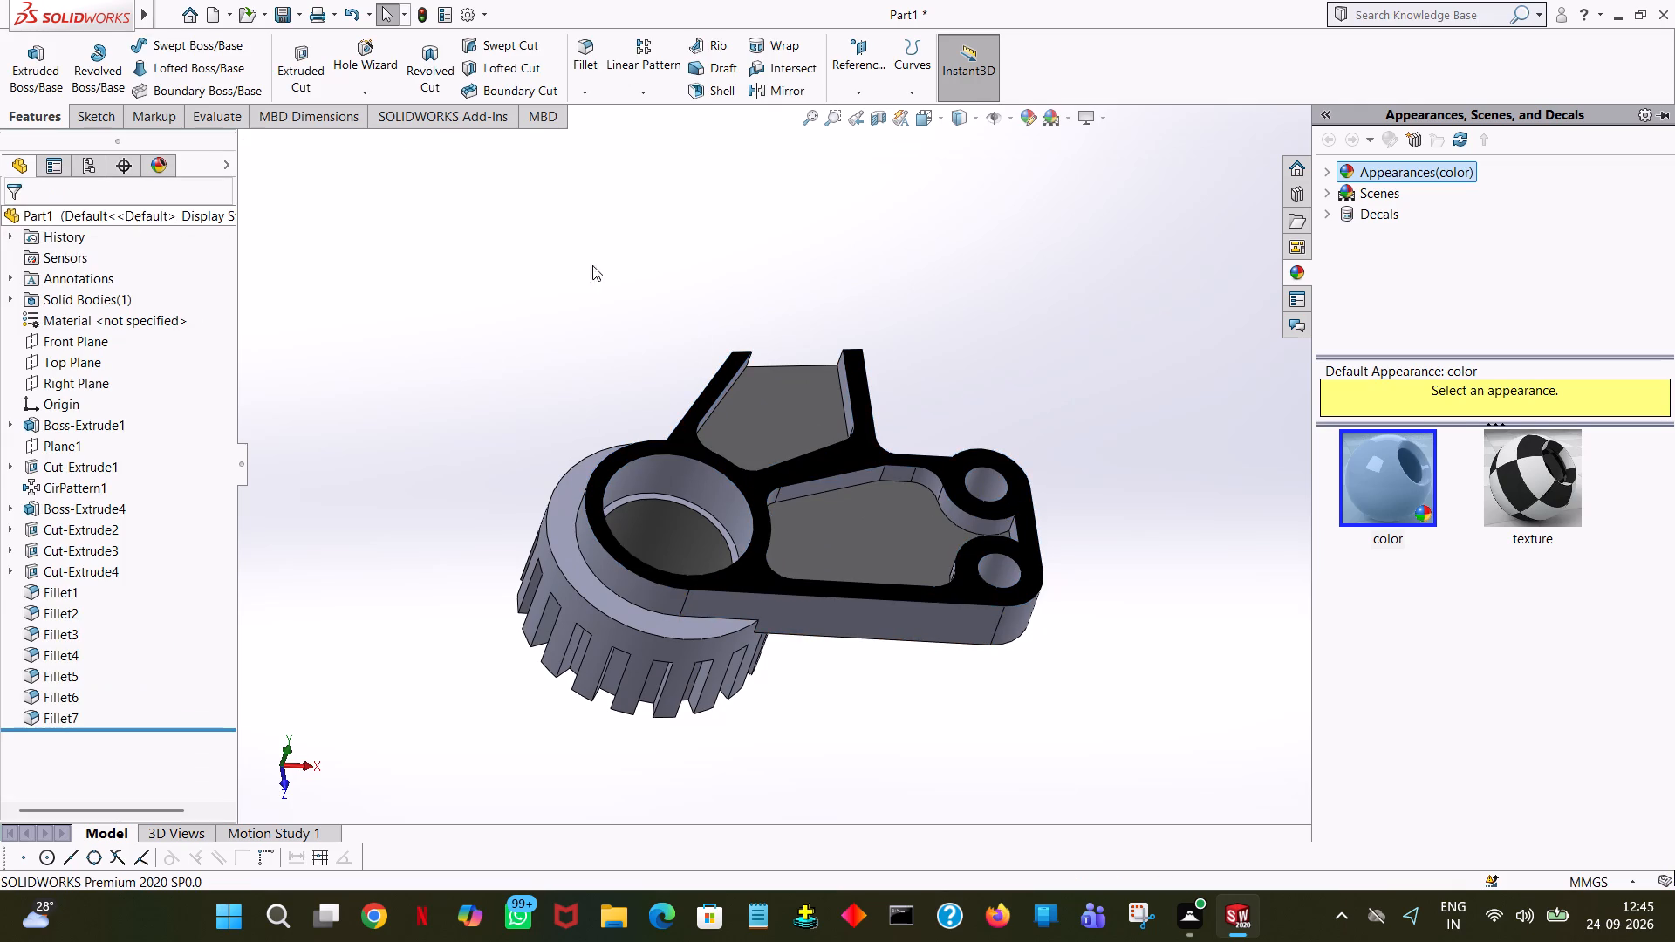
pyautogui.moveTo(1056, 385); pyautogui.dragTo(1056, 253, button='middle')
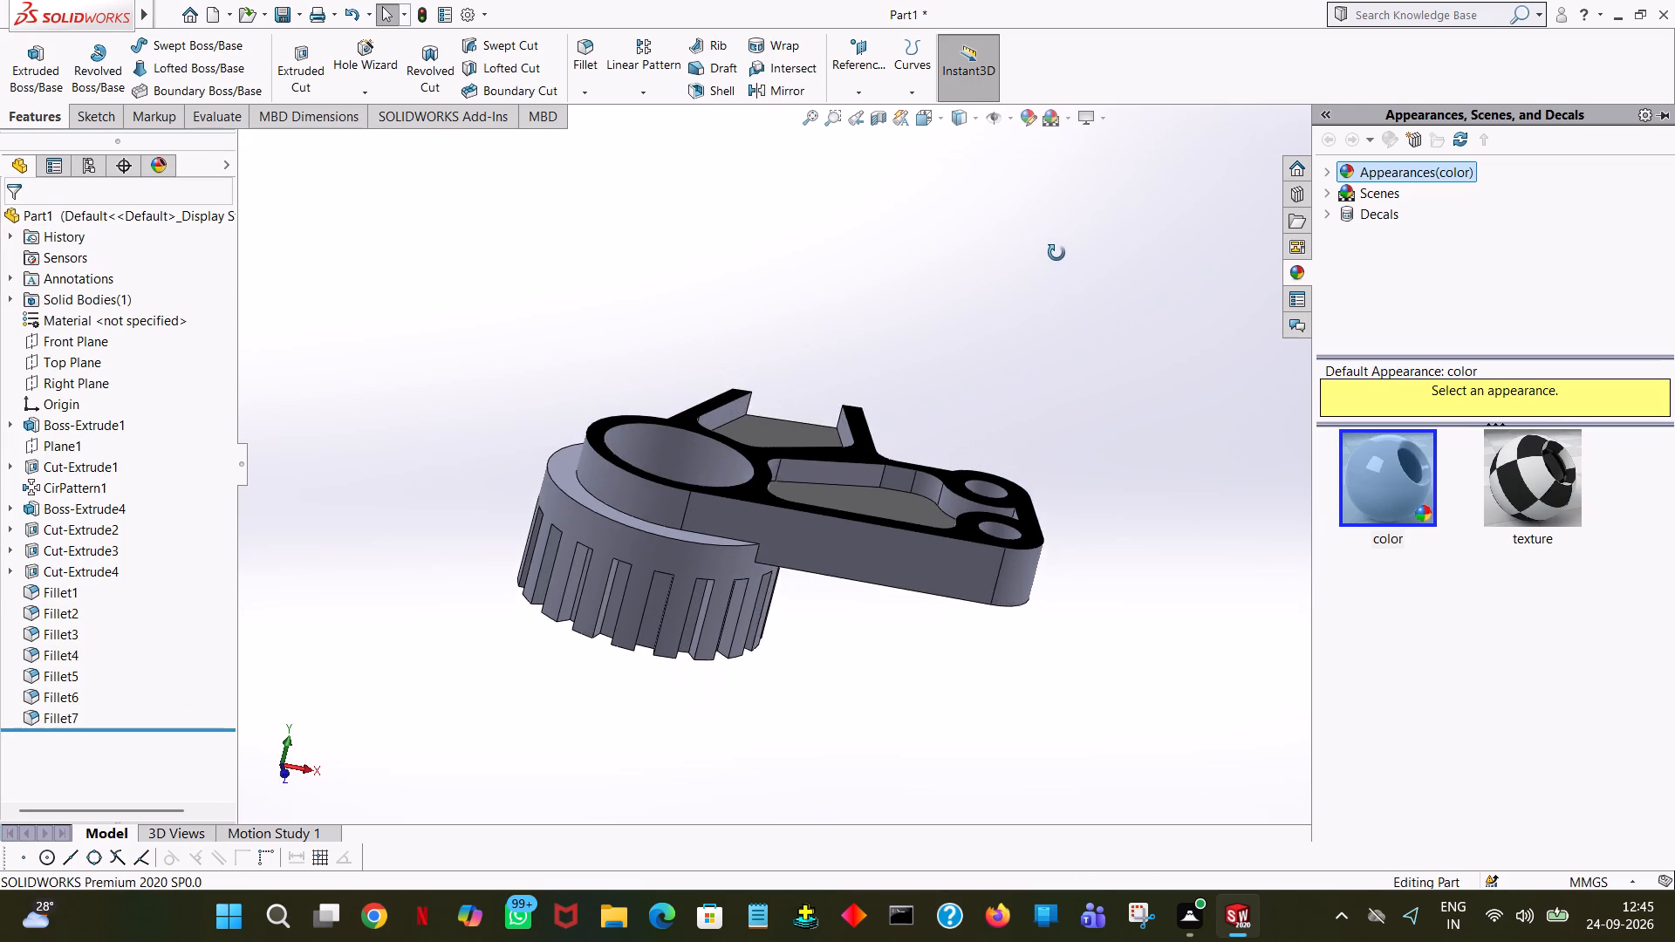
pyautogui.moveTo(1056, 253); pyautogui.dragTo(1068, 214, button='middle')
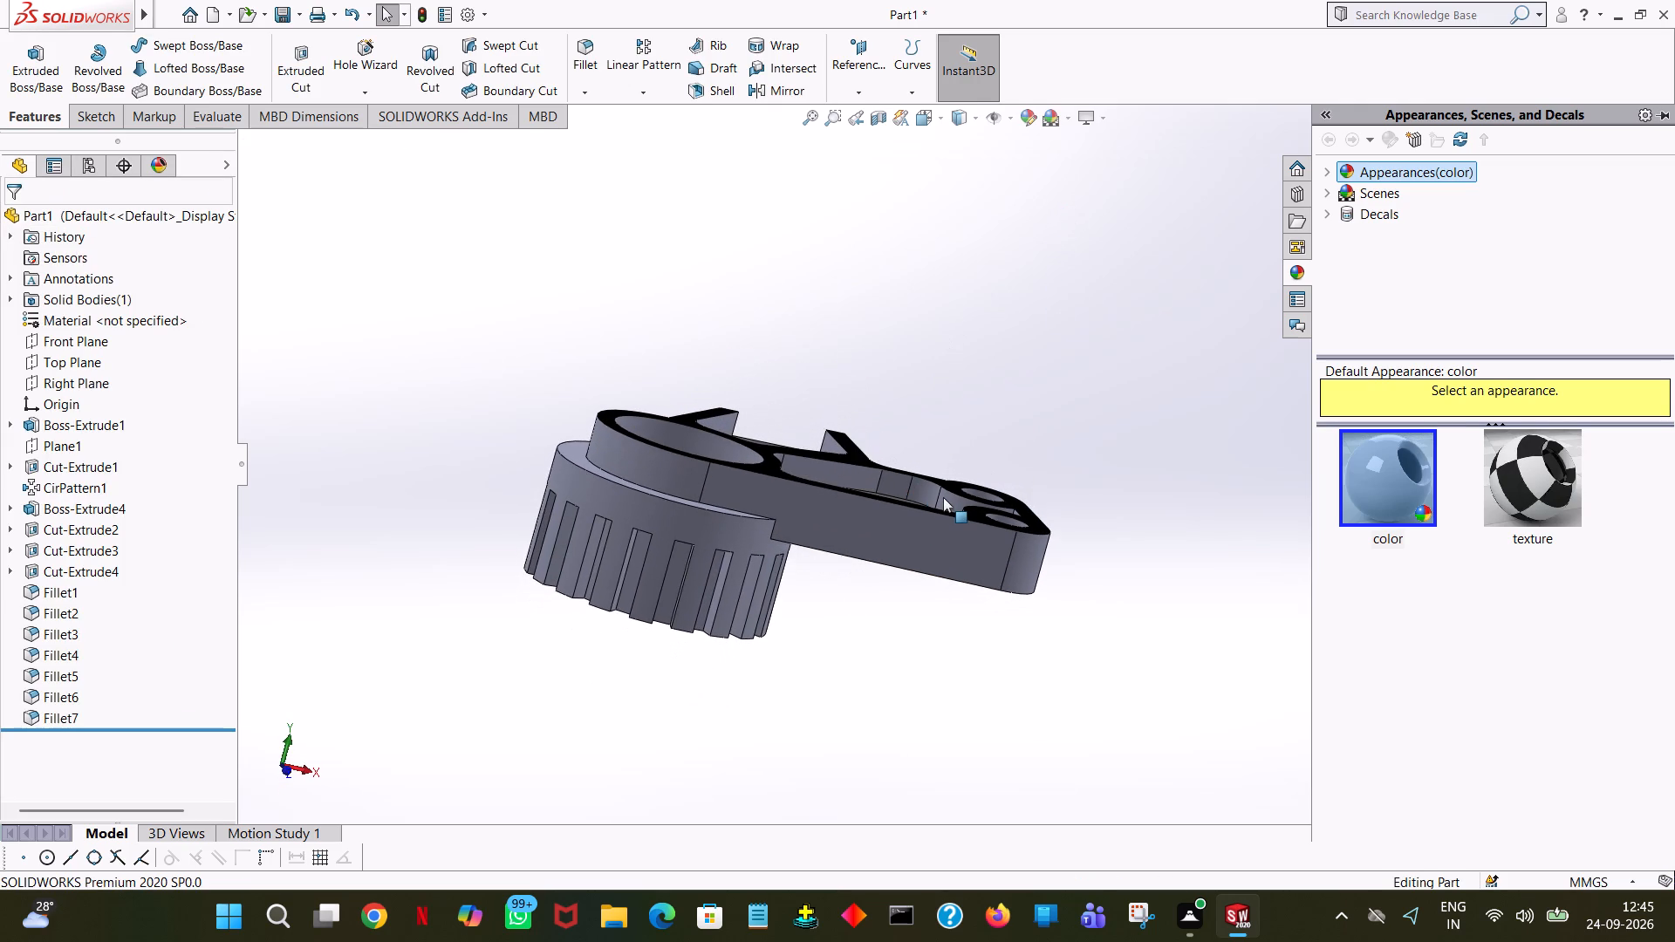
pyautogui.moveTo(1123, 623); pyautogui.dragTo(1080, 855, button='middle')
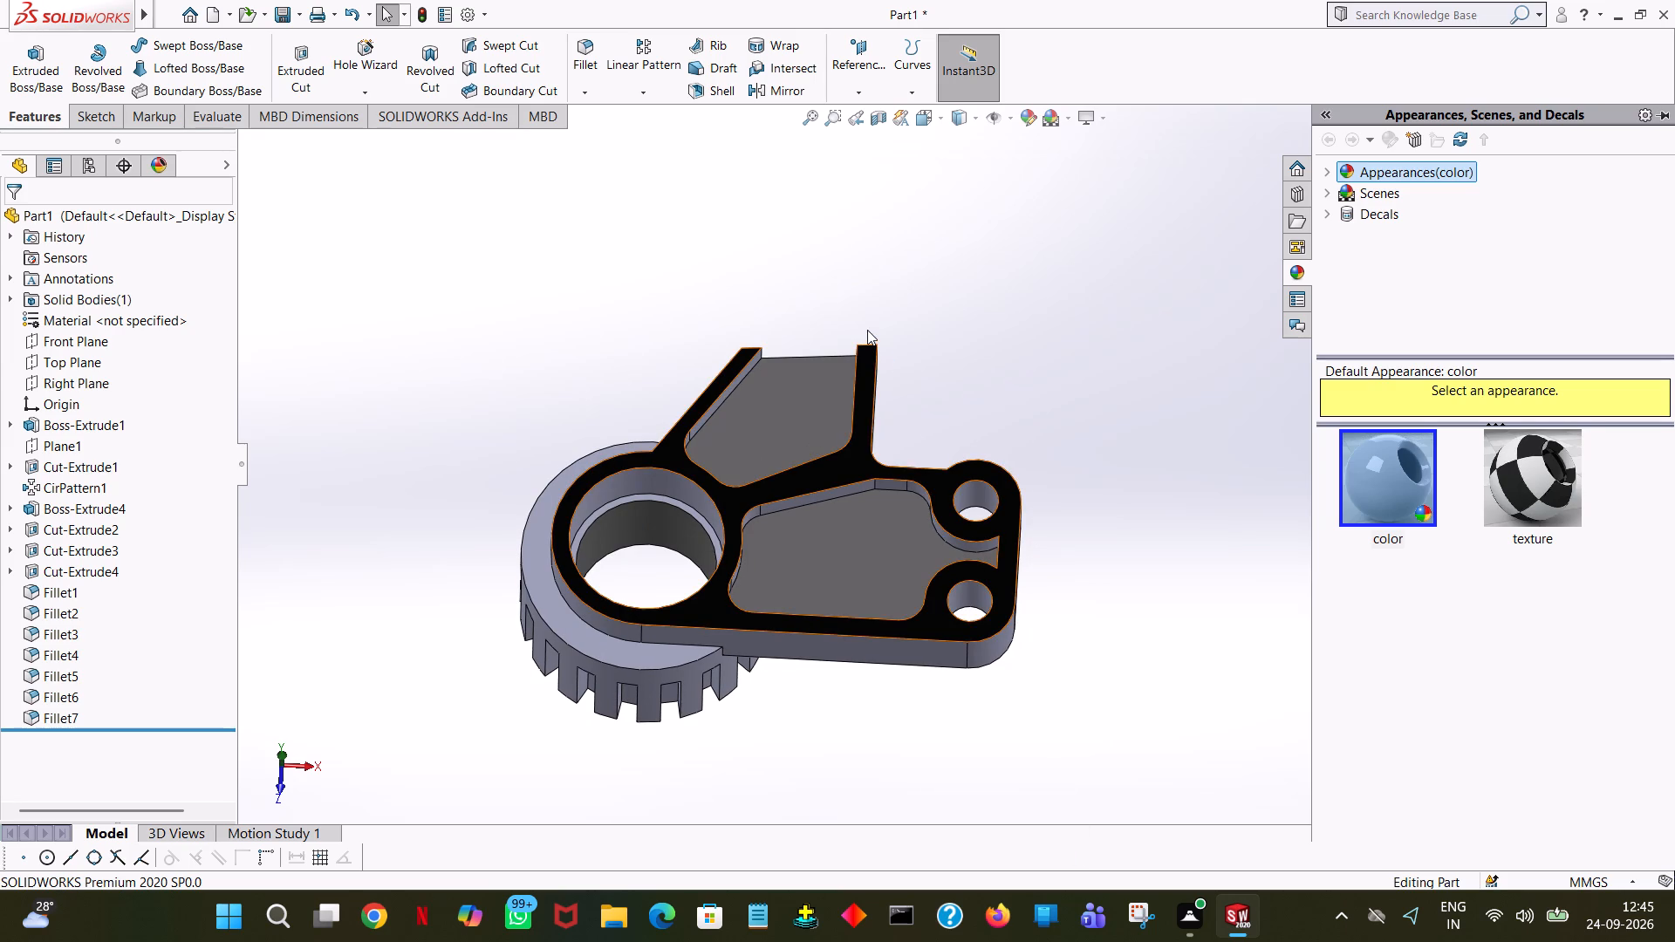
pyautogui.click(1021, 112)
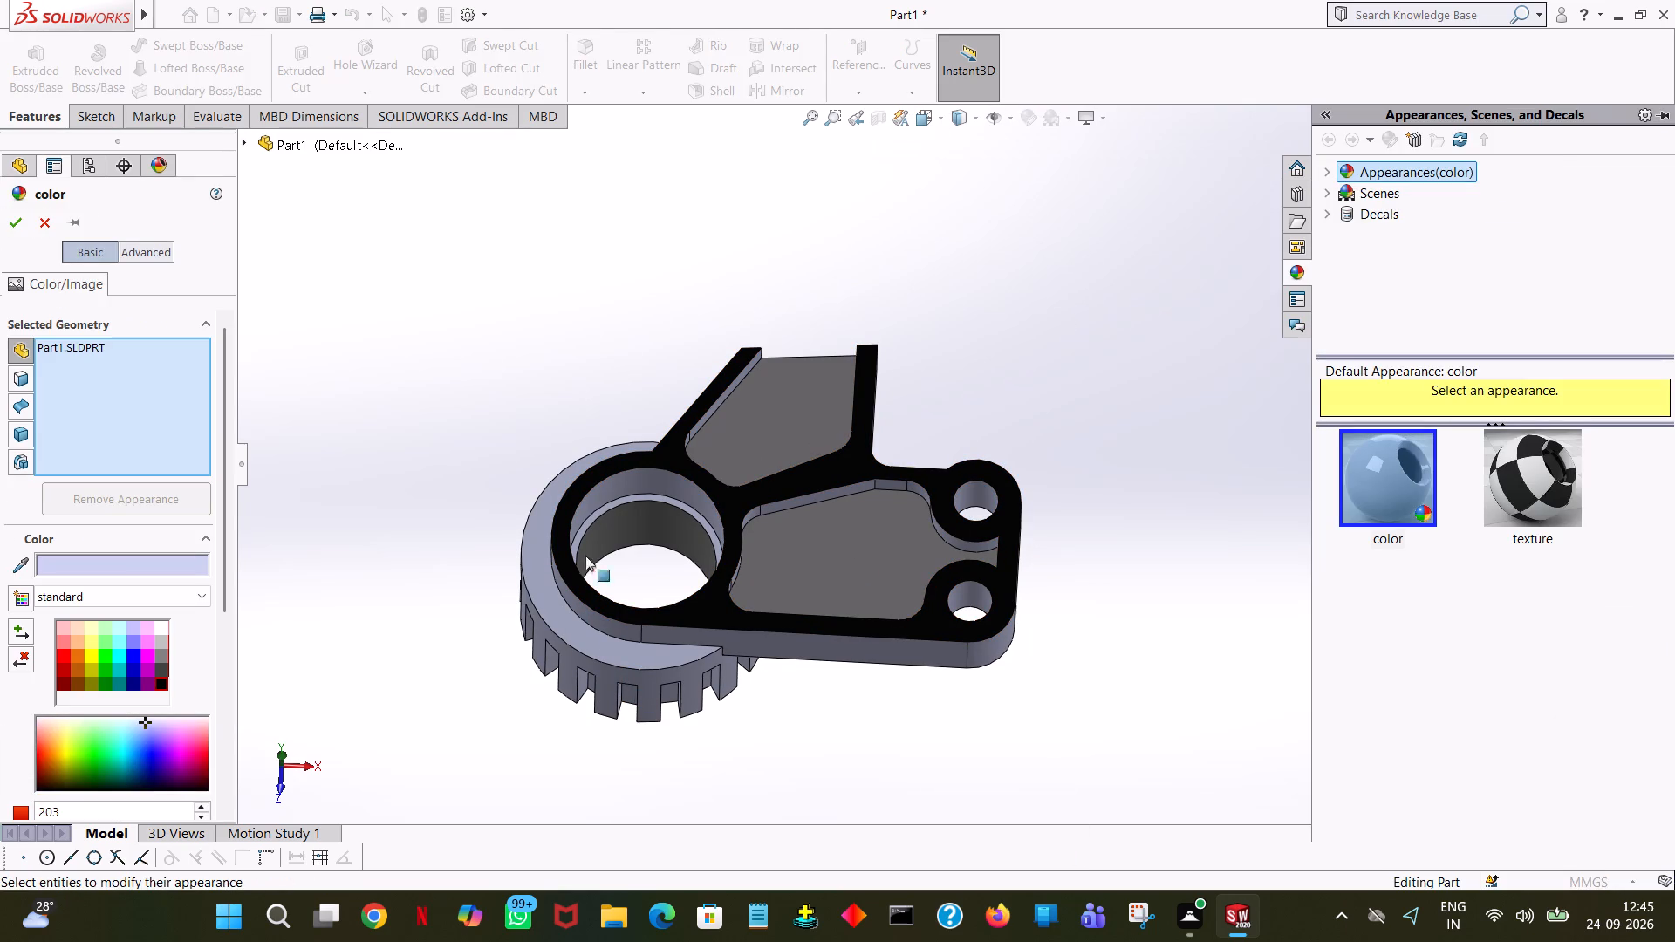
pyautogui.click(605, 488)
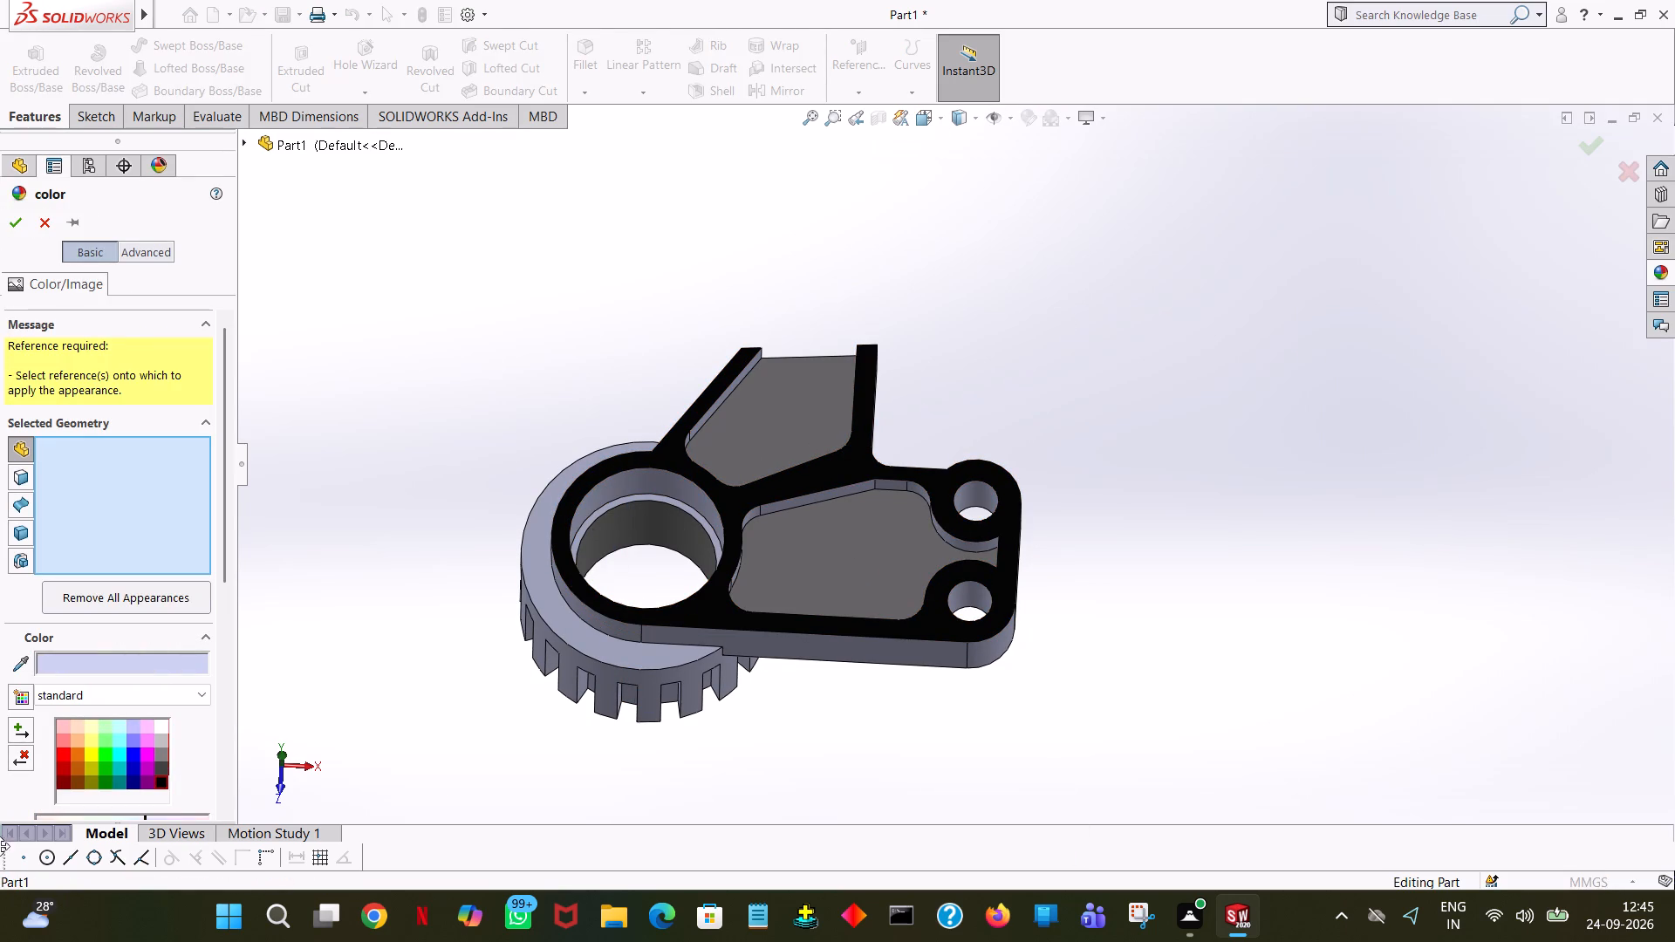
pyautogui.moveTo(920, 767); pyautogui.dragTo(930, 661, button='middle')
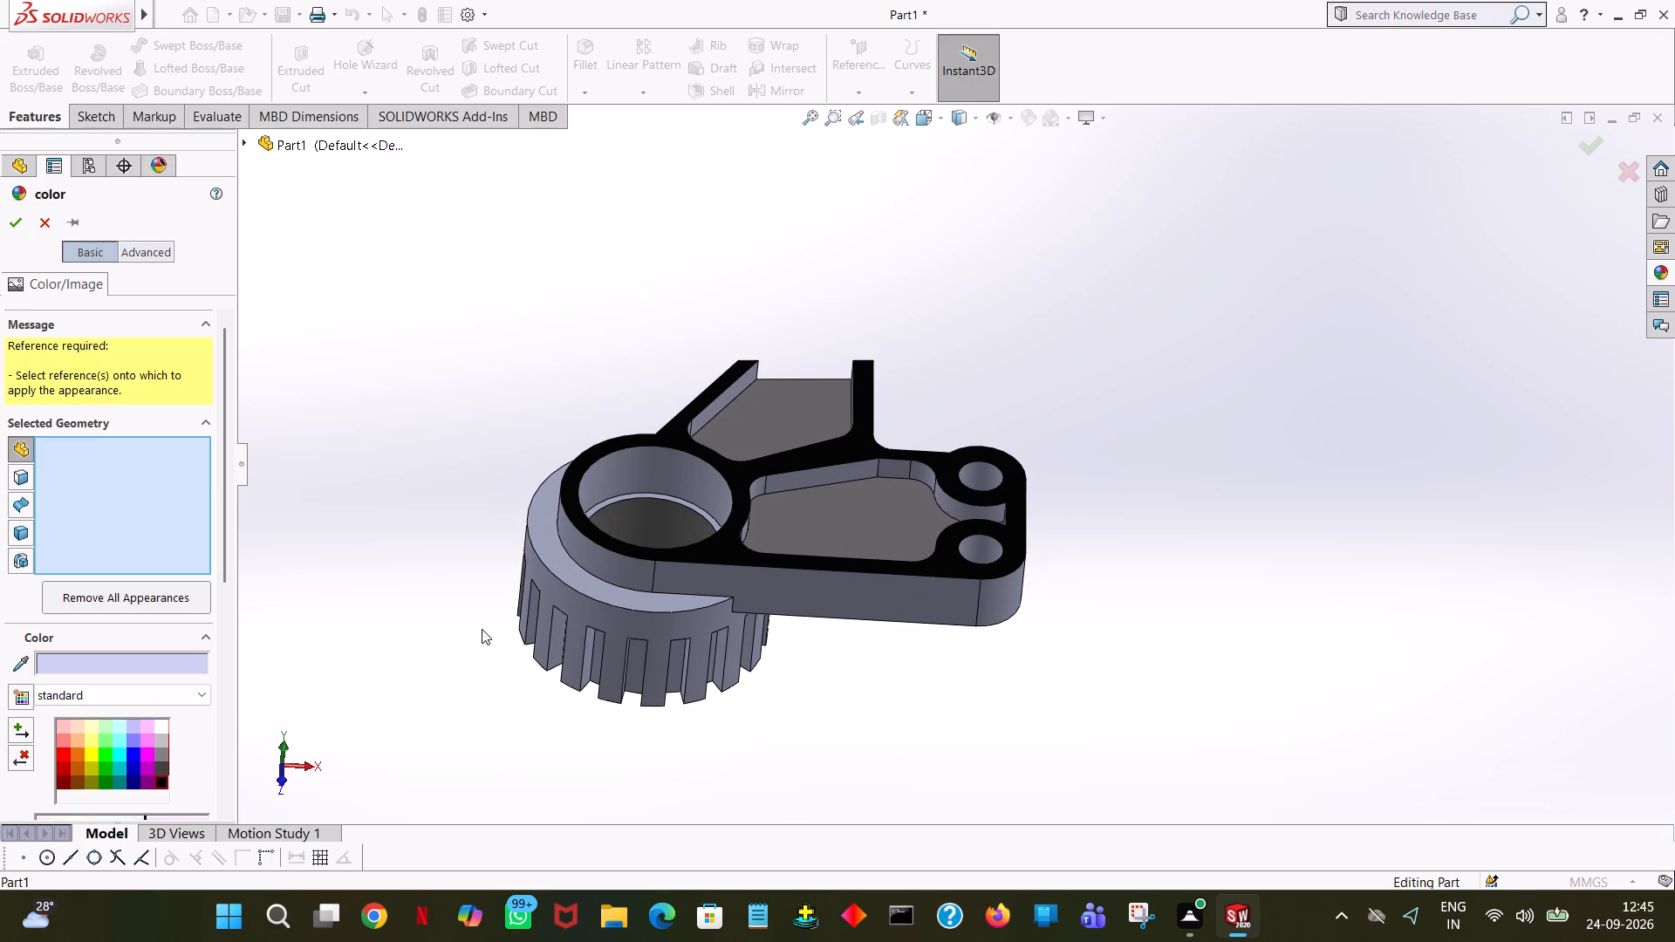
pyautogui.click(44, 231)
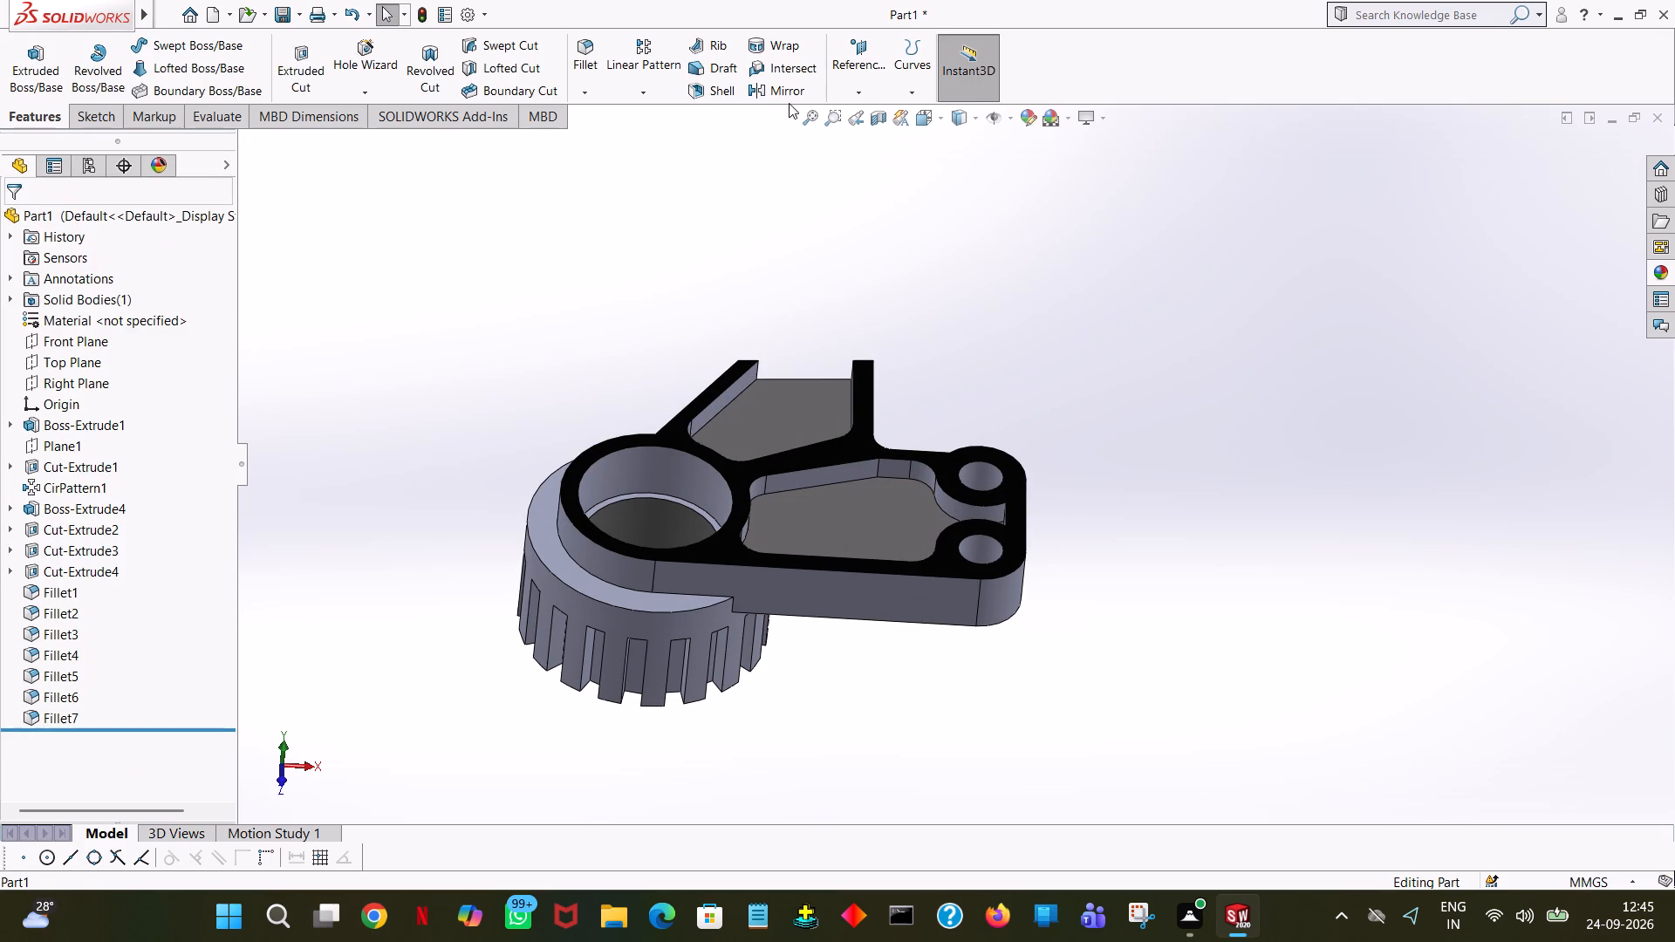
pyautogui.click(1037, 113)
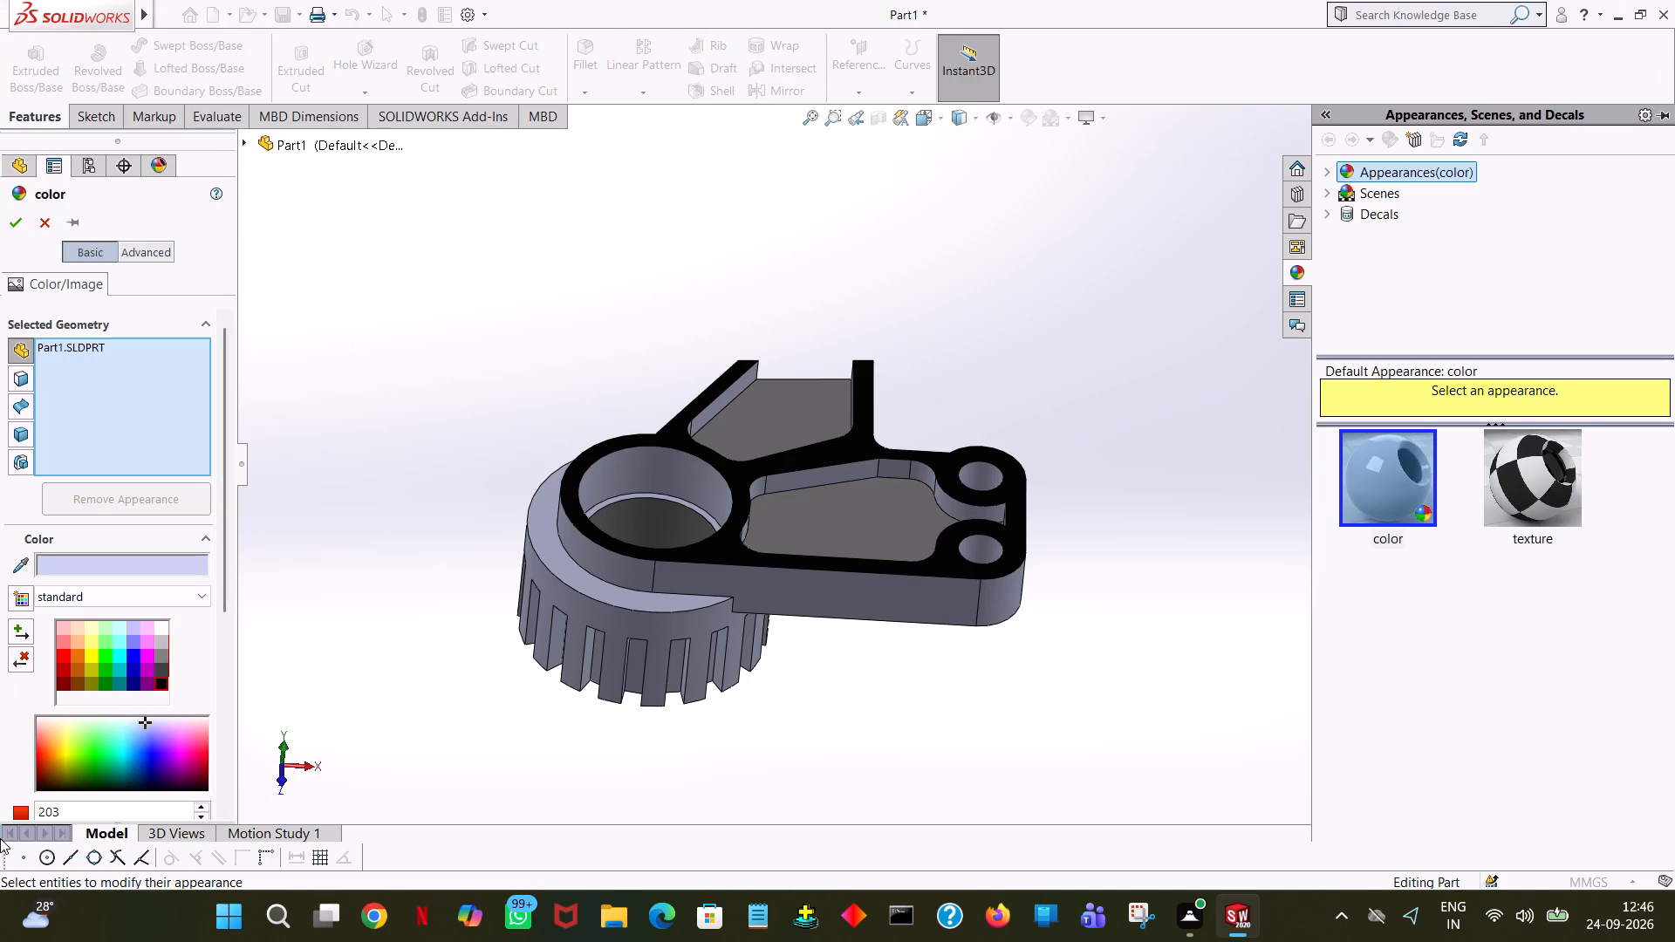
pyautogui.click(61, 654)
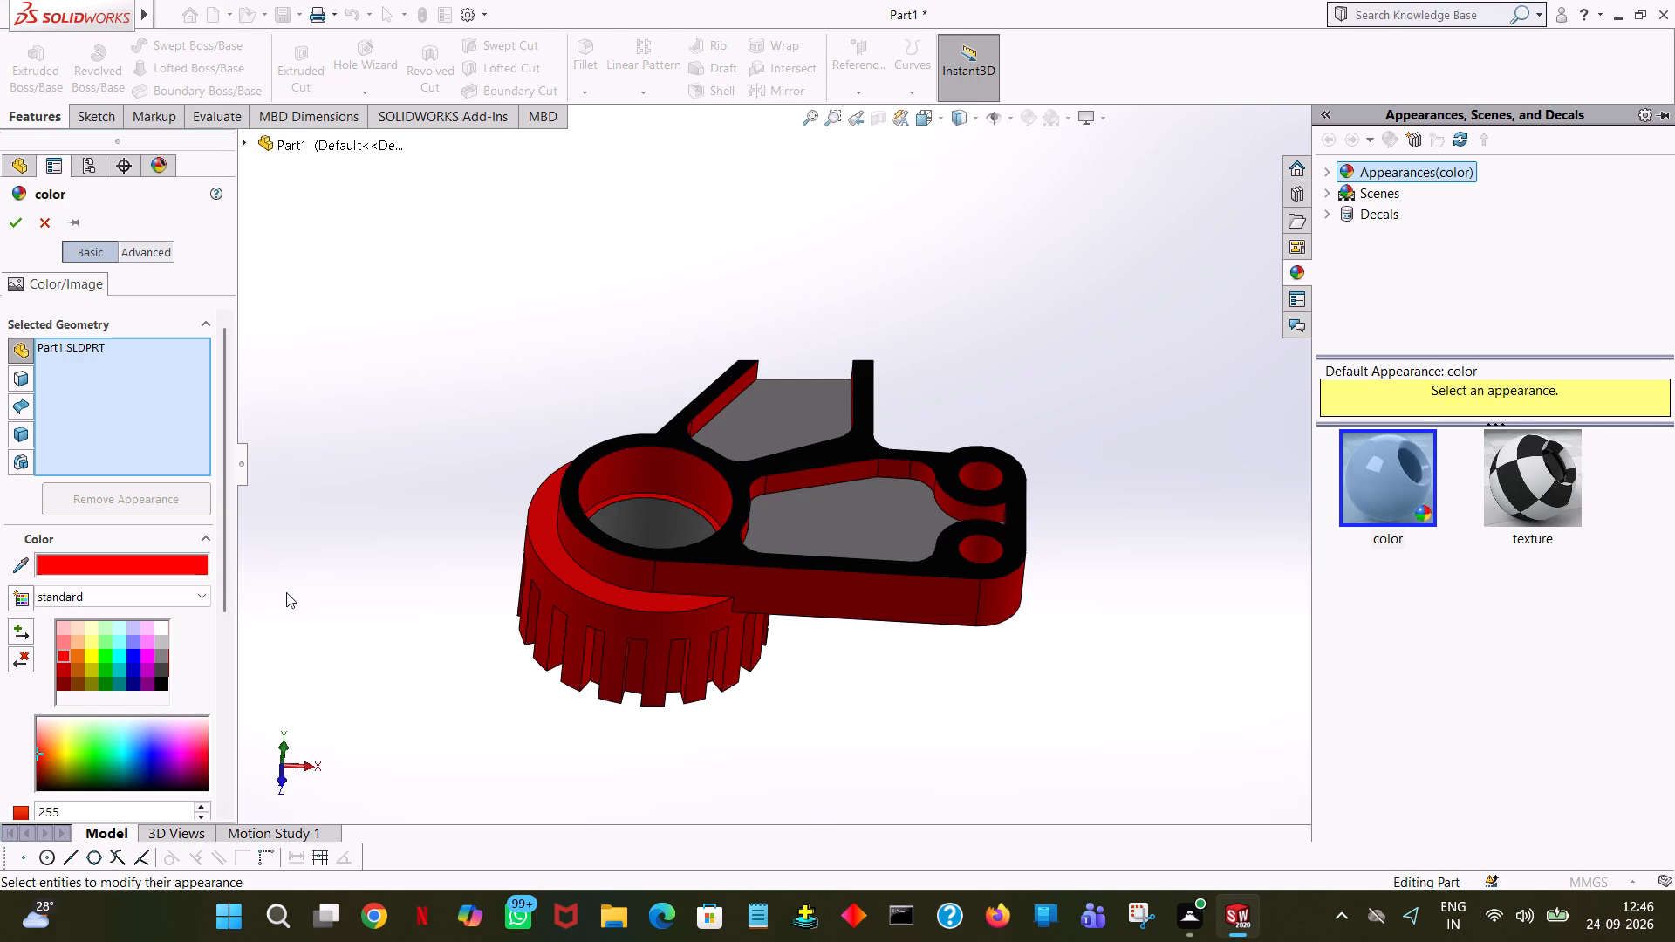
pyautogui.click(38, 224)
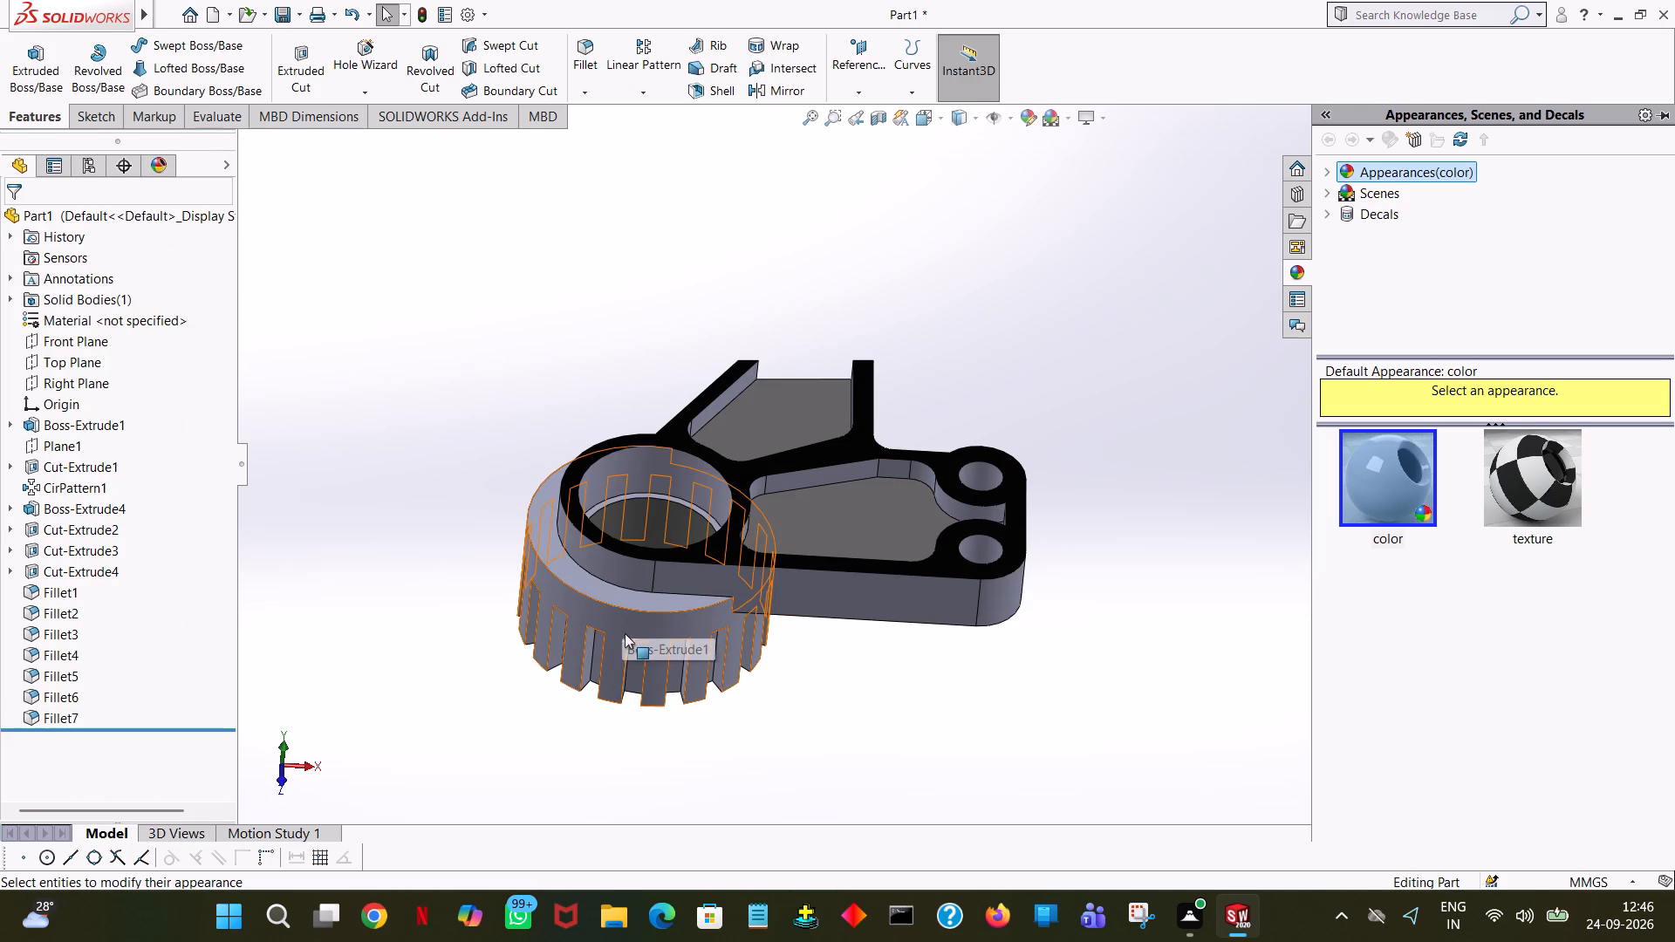
# Colour the outer cylindrical face of the grooved hub teal, applying the appearance to that face only.
pyautogui.click(695, 627)
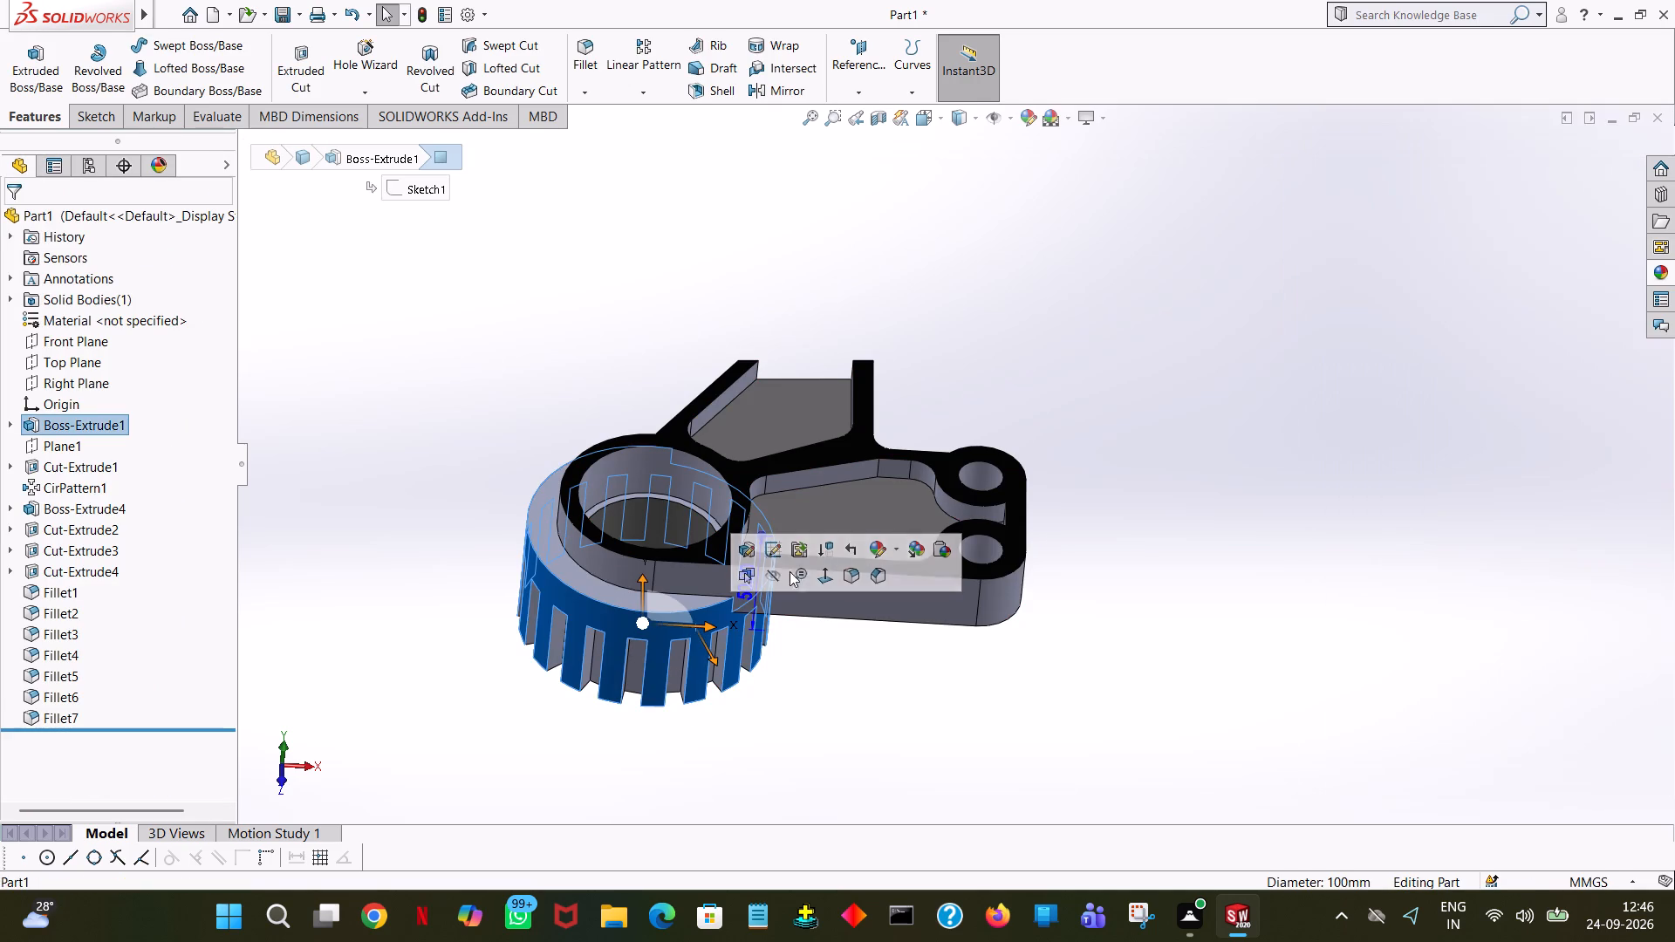
pyautogui.click(879, 546)
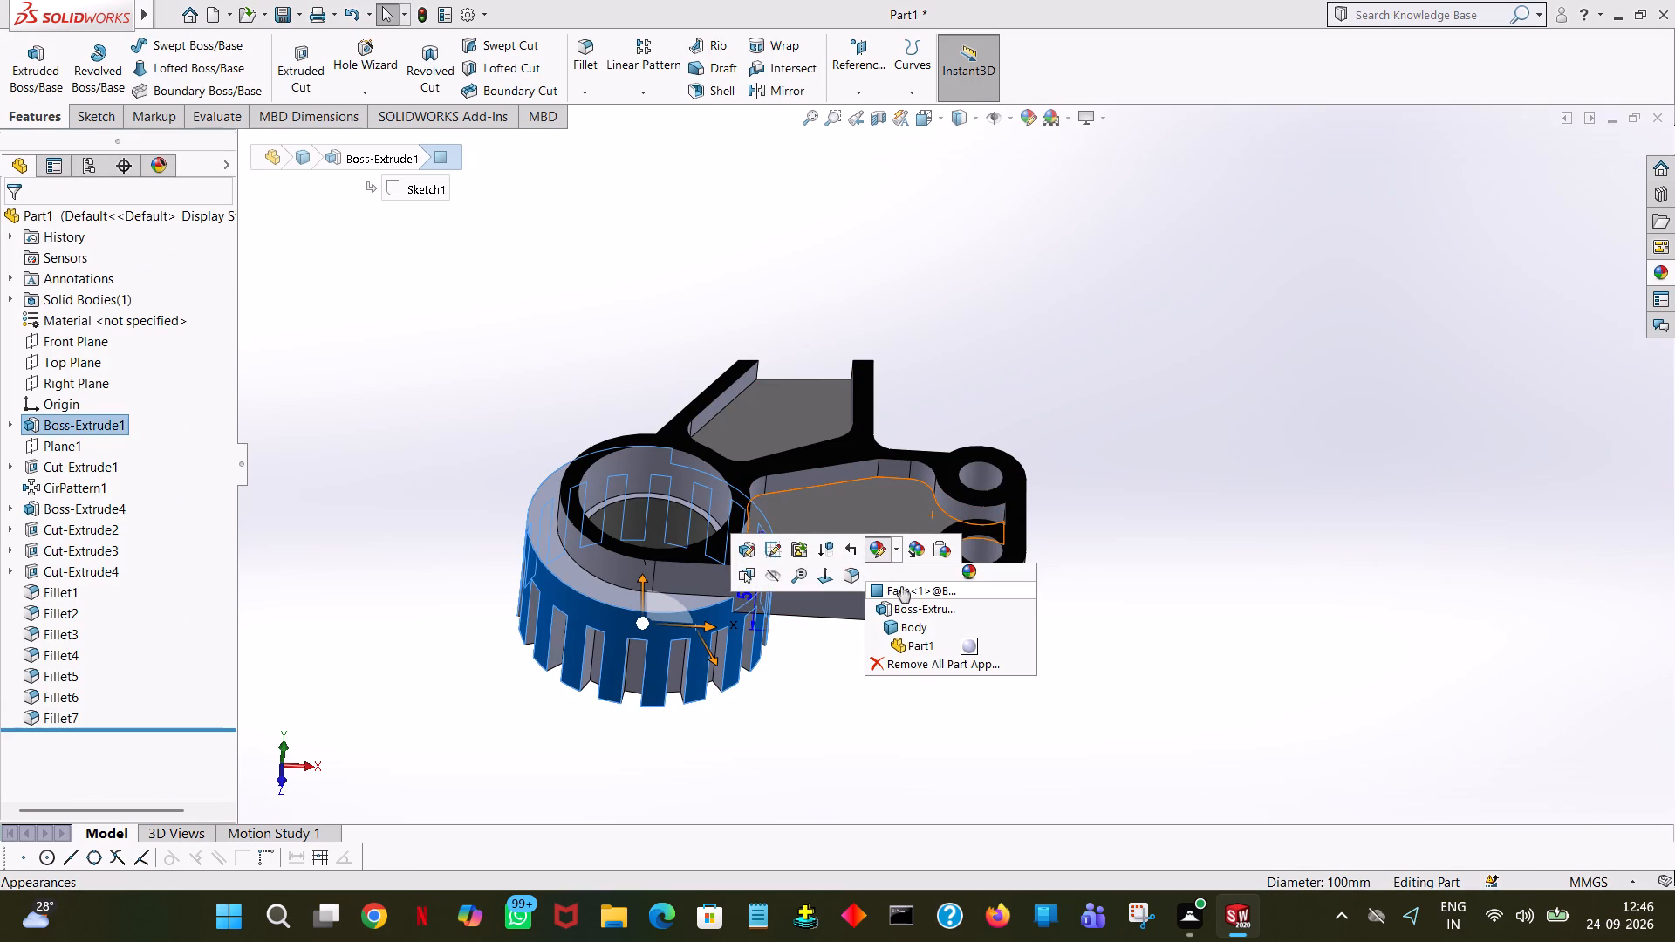
pyautogui.click(901, 587)
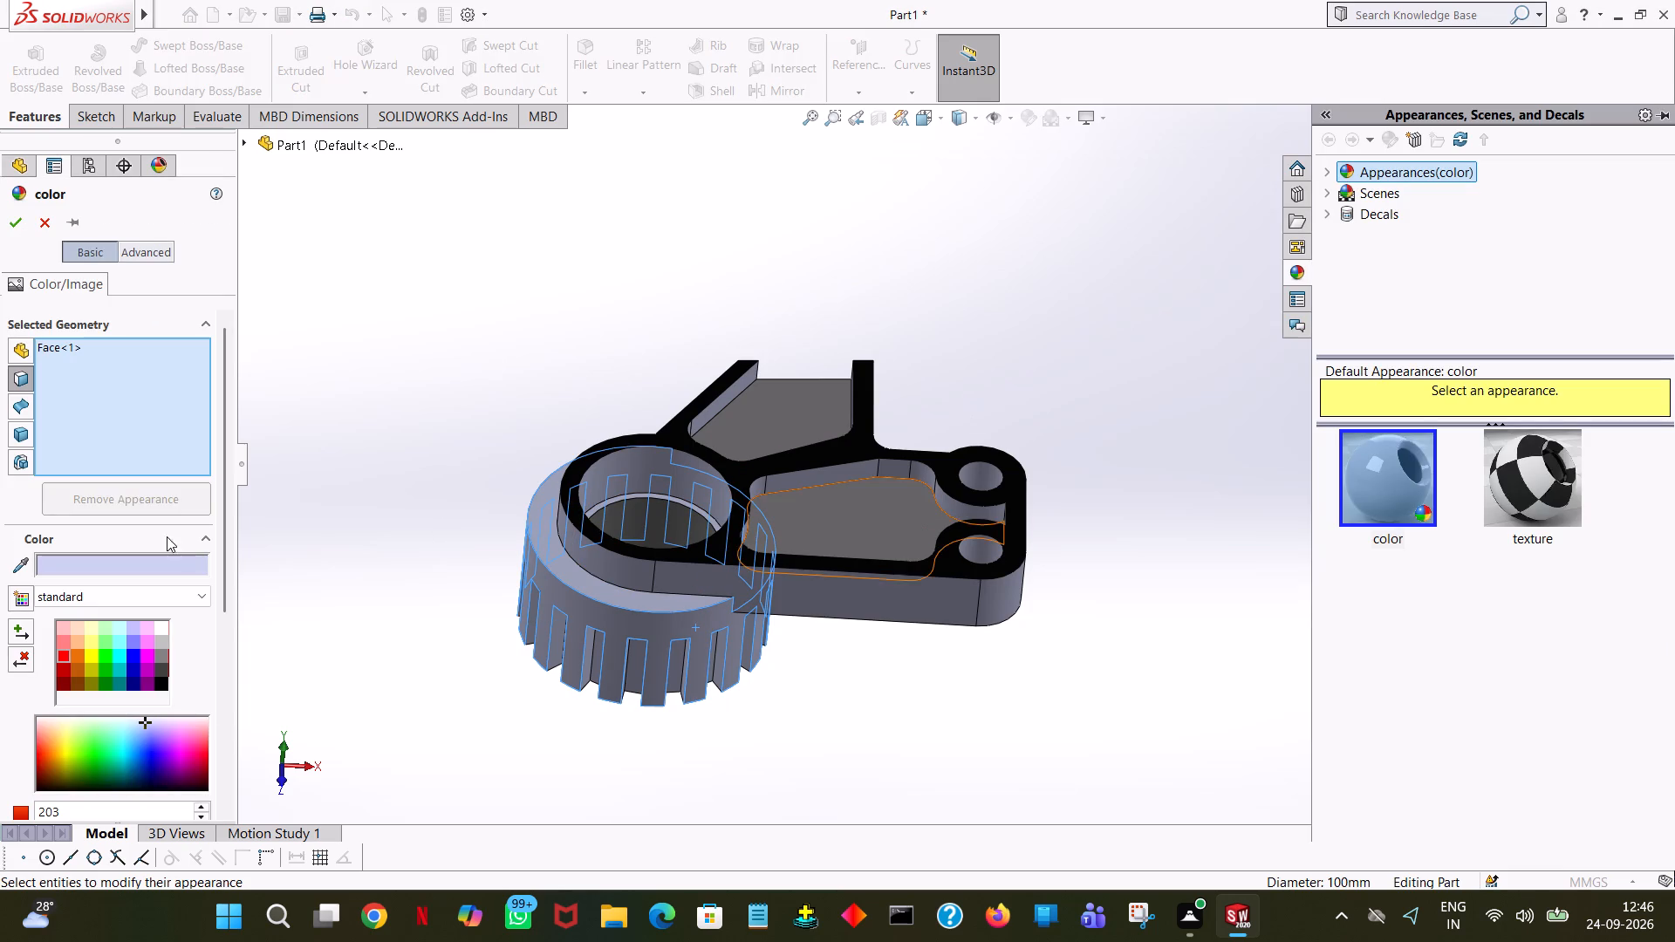
pyautogui.click(125, 667)
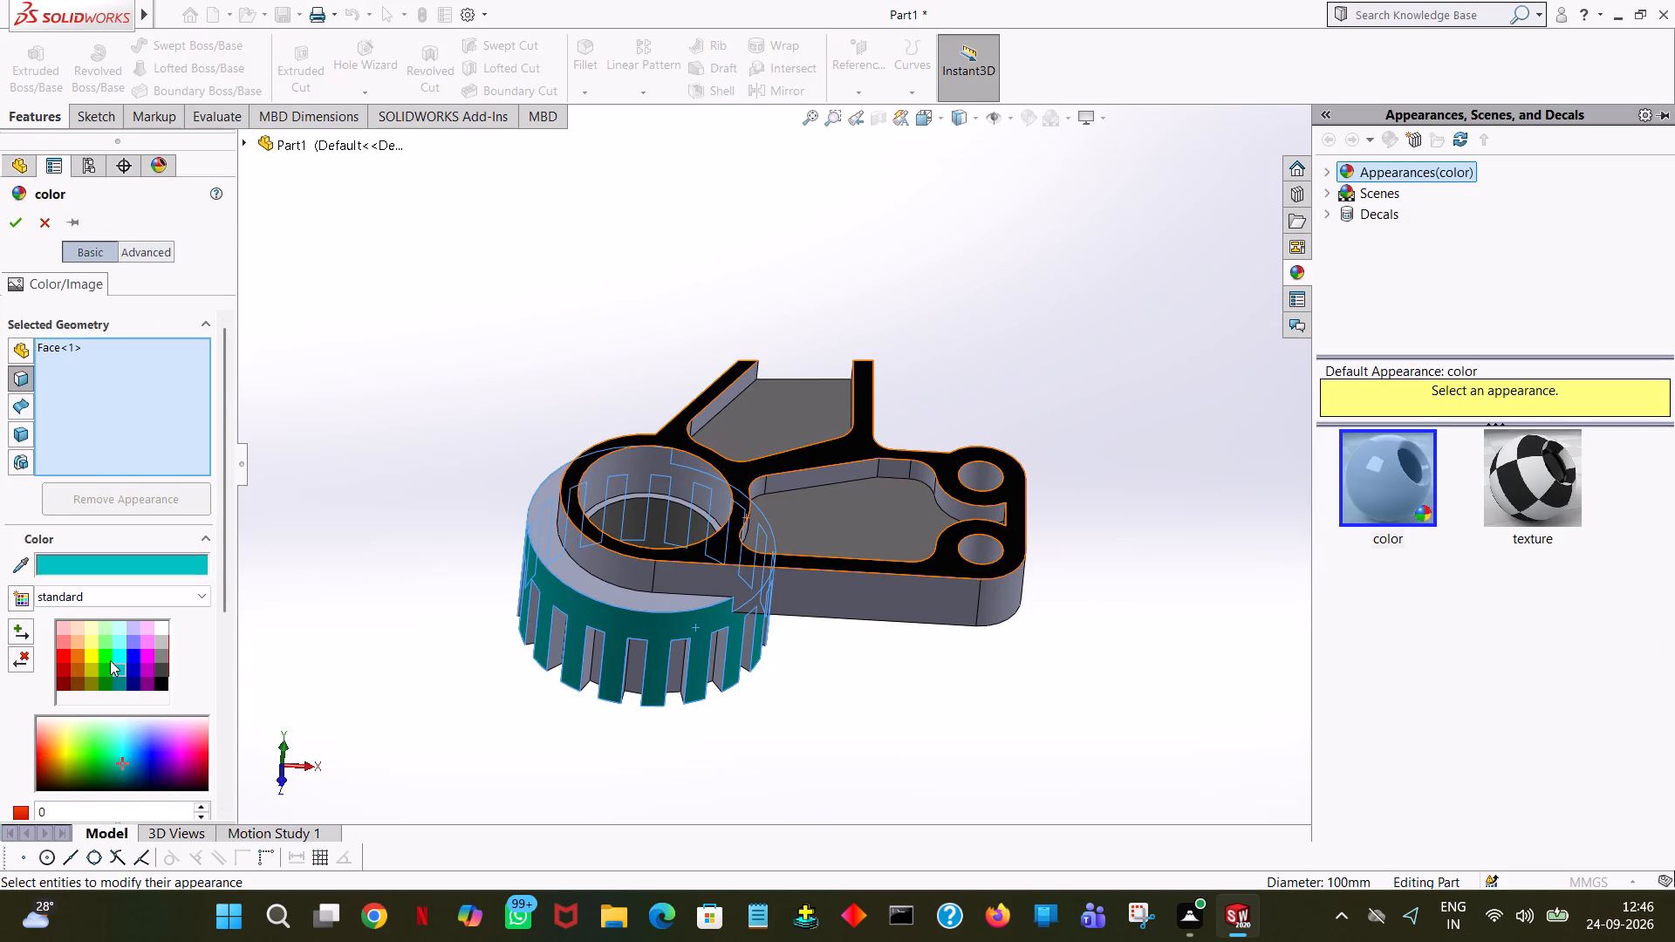
pyautogui.click(21, 229)
pyautogui.click(477, 235)
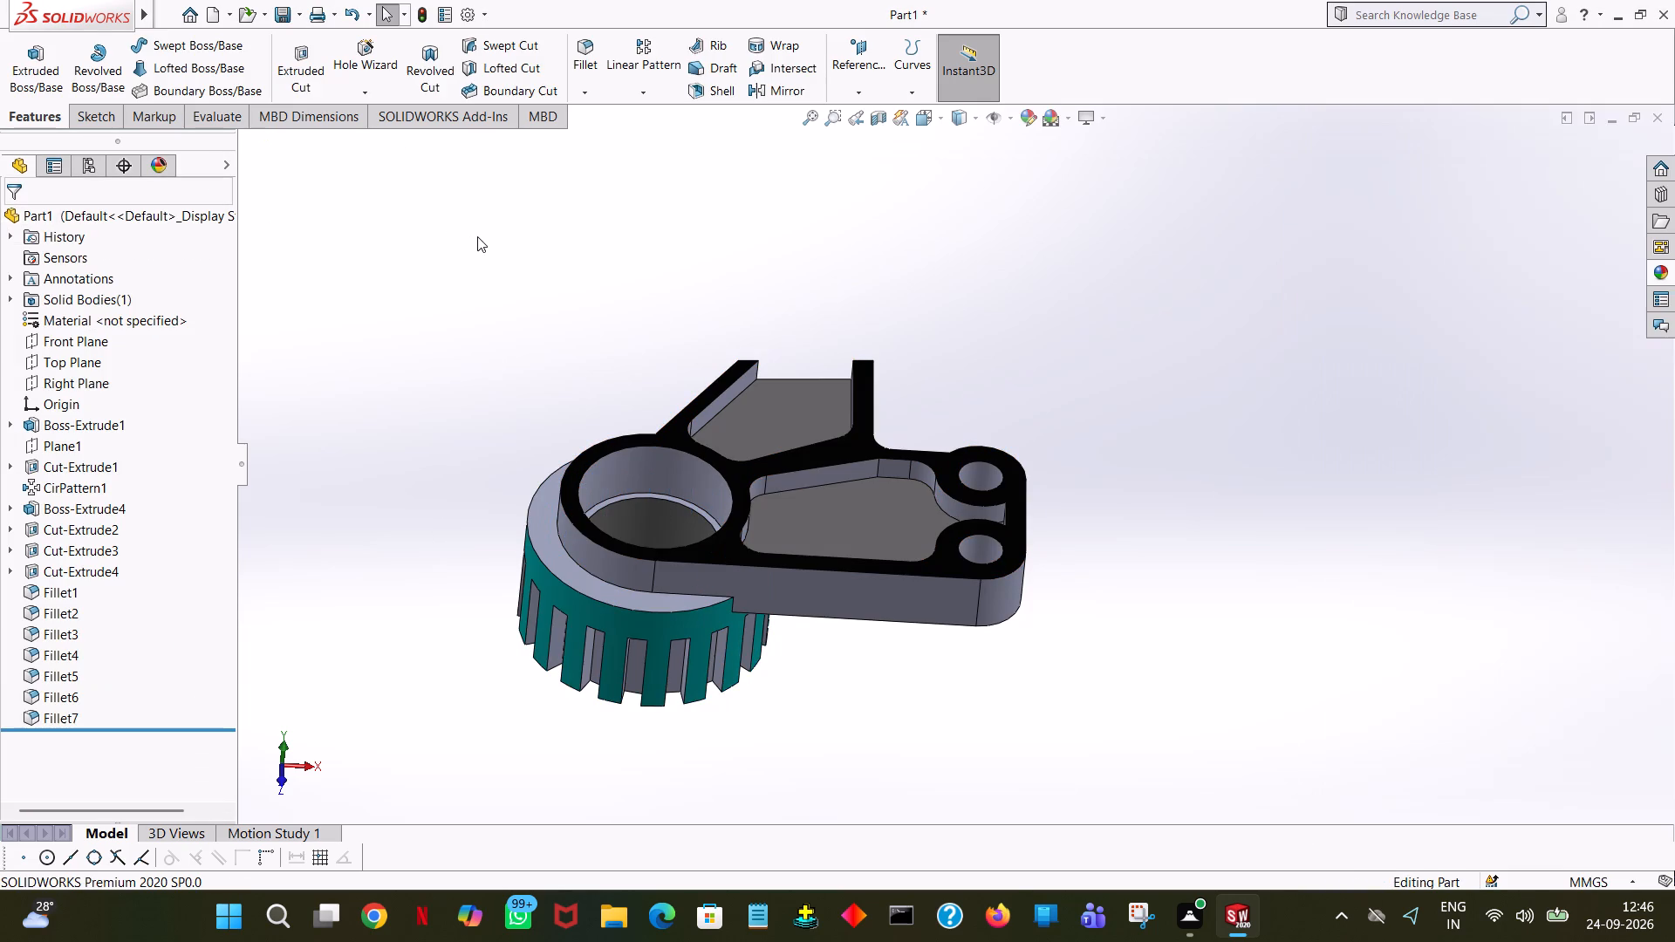
# Colour the flat underside face of the bracket's arm plate and the hub's lower inner bore face dark navy blue.
pyautogui.moveTo(604, 263); pyautogui.dragTo(796, 497, button='middle')
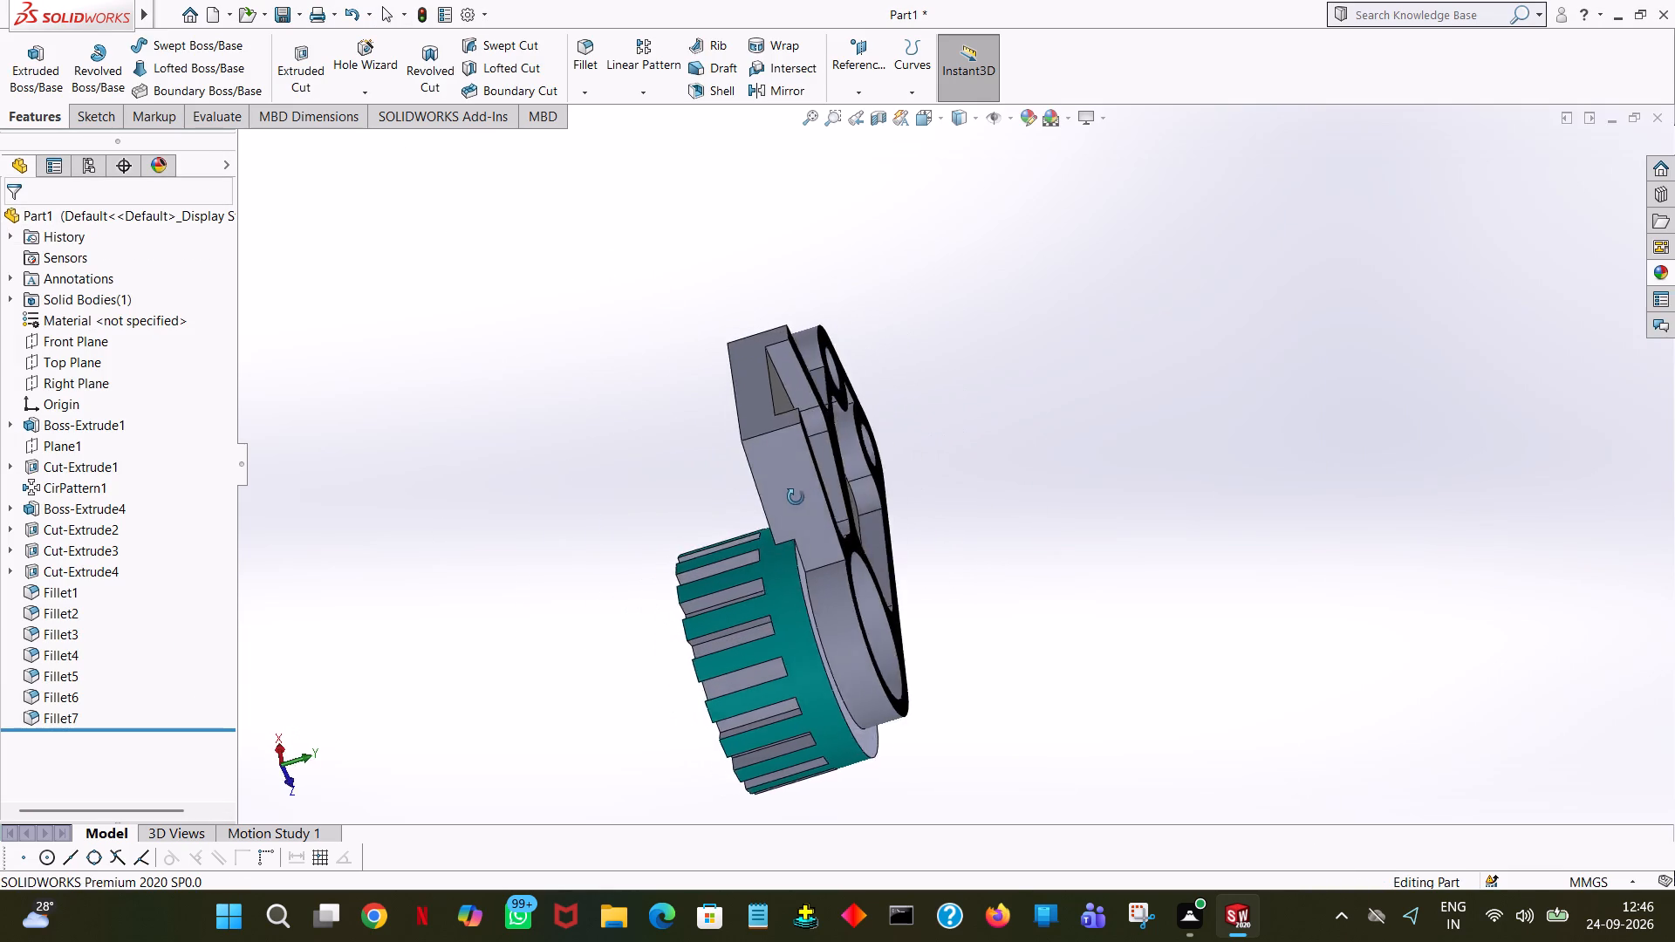
pyautogui.moveTo(796, 497); pyautogui.dragTo(1069, 408, button='middle')
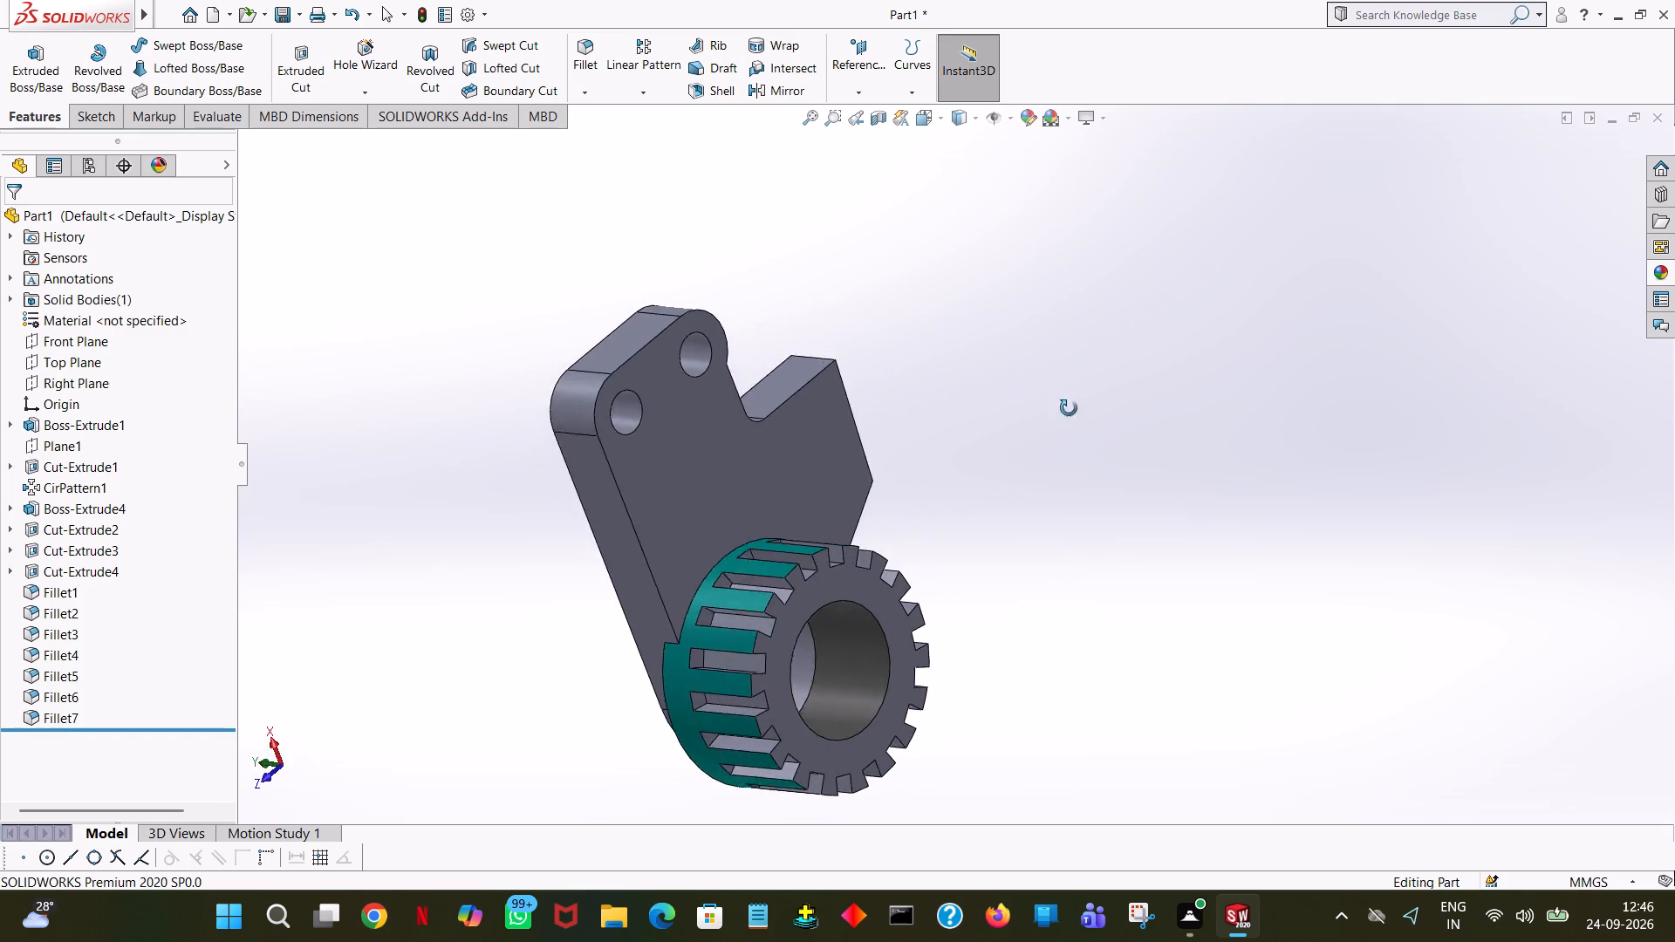
pyautogui.moveTo(1069, 408); pyautogui.dragTo(997, 386, button='middle')
pyautogui.click(701, 481)
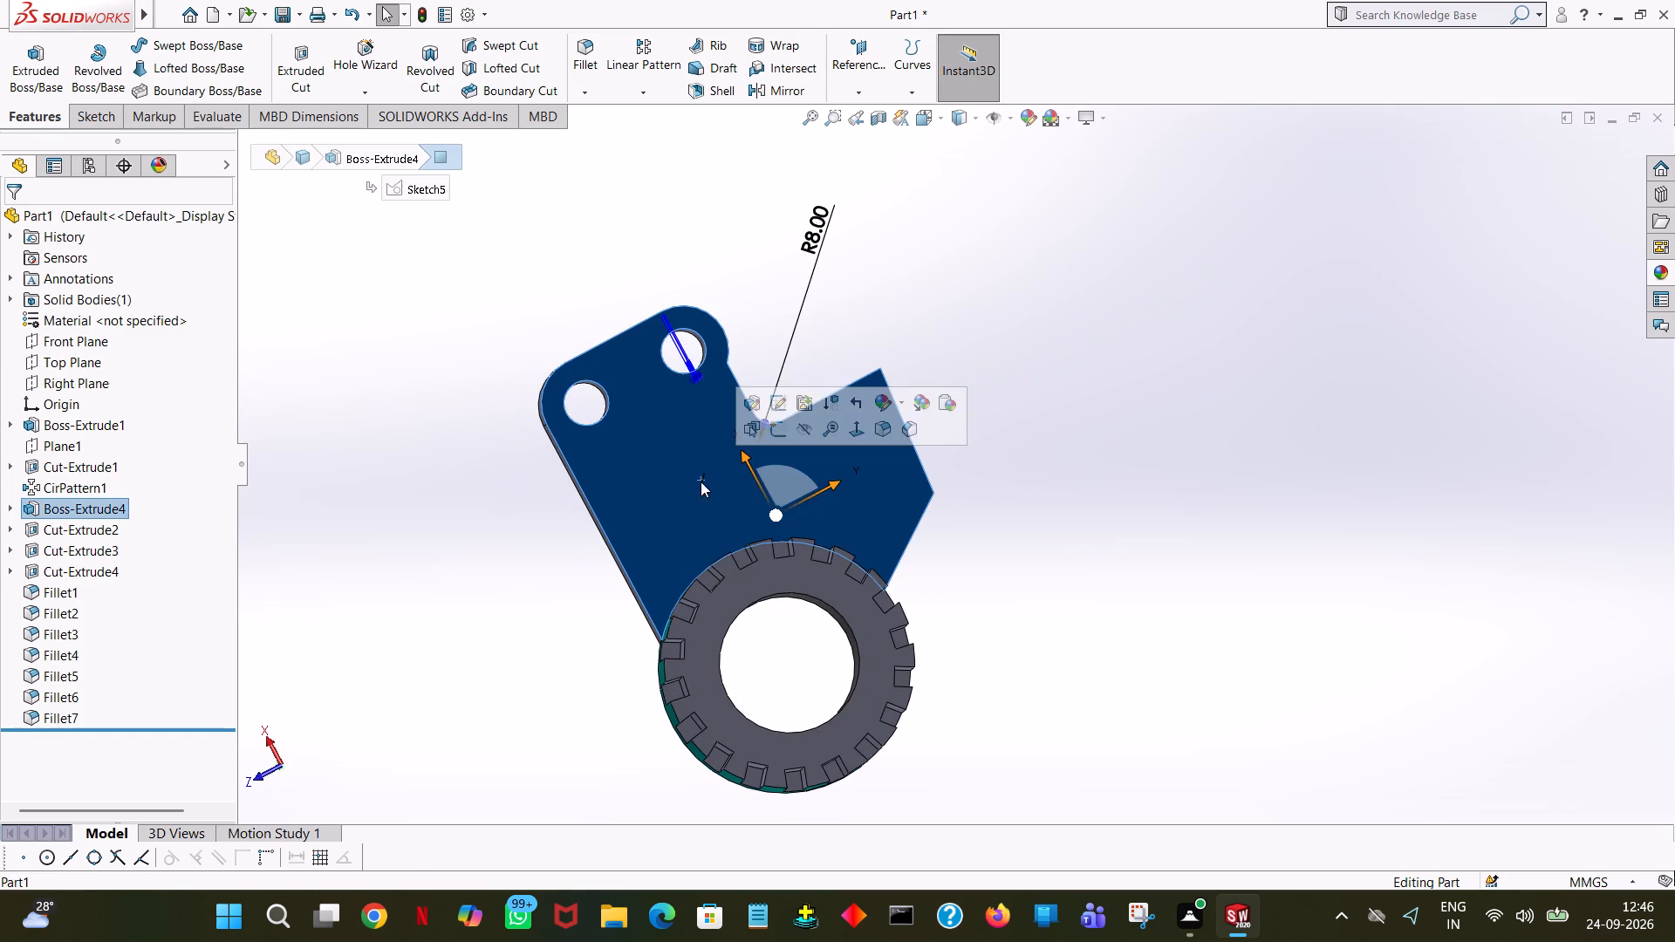
pyautogui.click(881, 411)
pyautogui.click(890, 447)
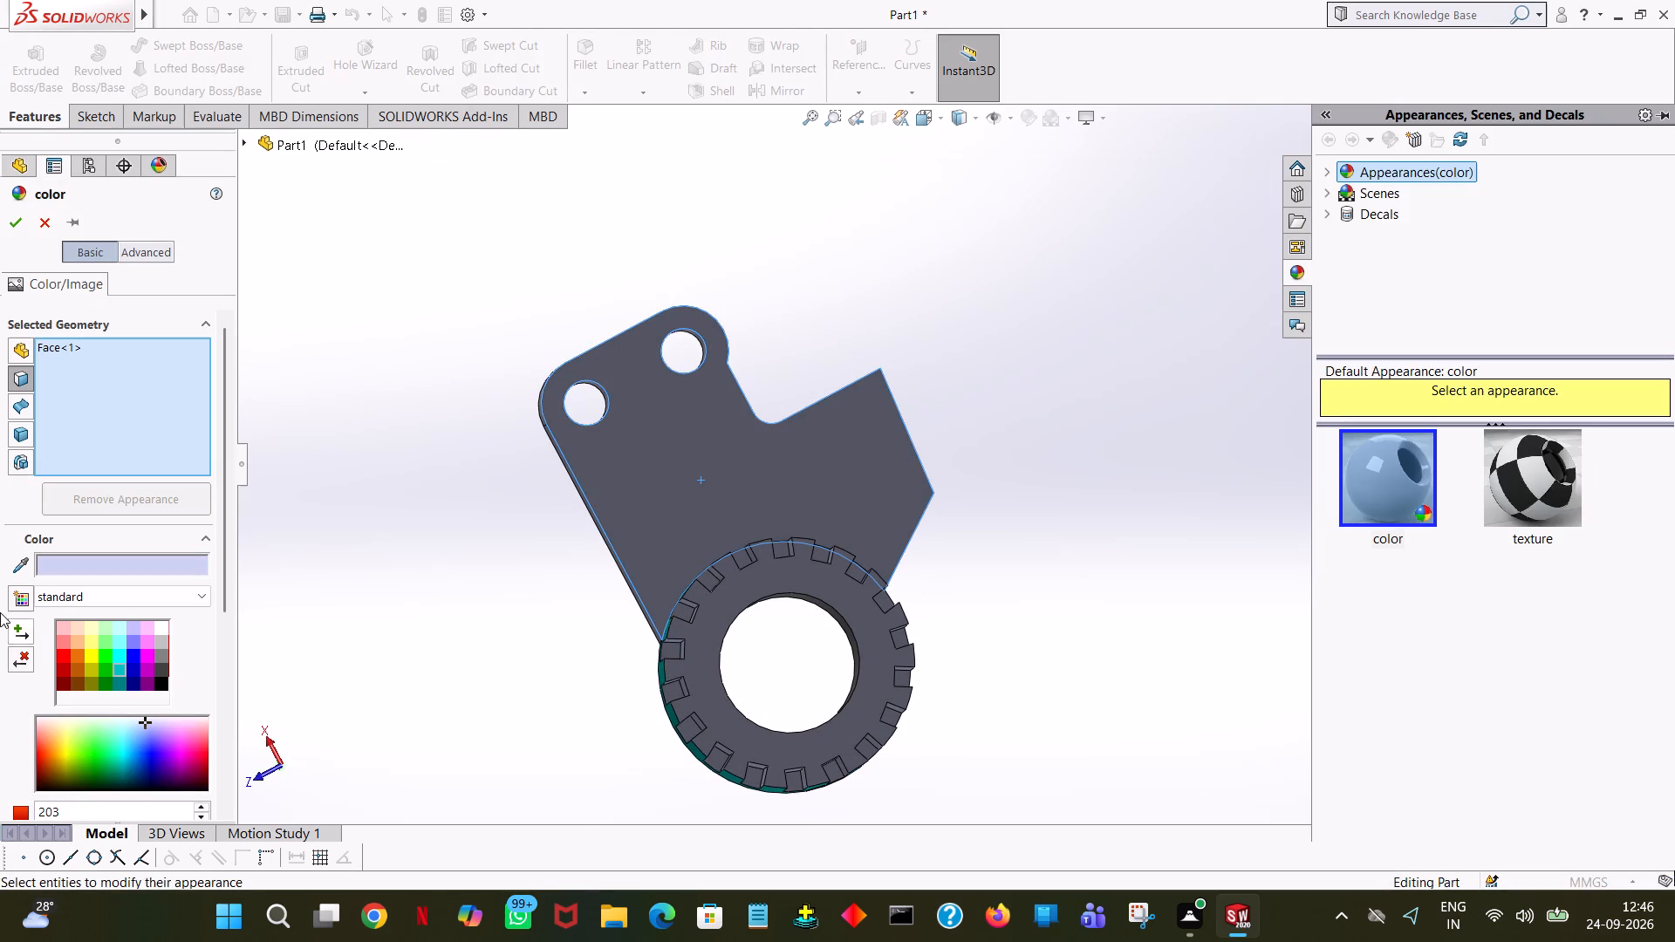
pyautogui.click(128, 684)
pyautogui.moveTo(1227, 606); pyautogui.dragTo(1200, 571, button='middle')
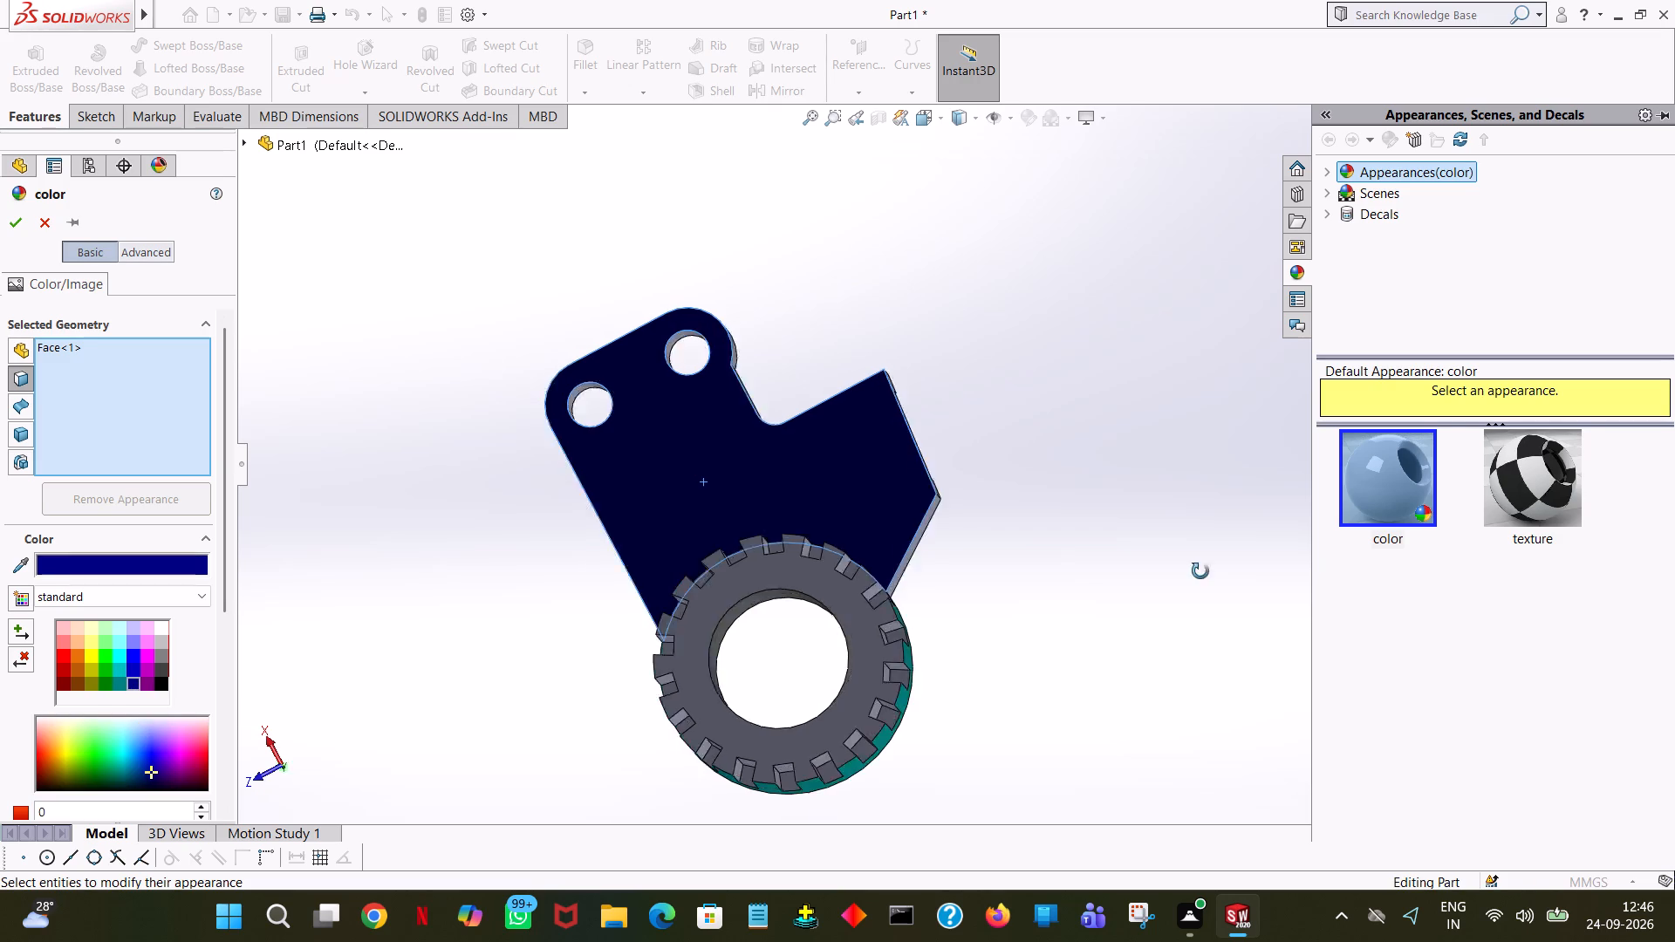
pyautogui.moveTo(1200, 571); pyautogui.dragTo(1022, 384, button='middle')
pyautogui.moveTo(1018, 389); pyautogui.dragTo(927, 224, button='middle')
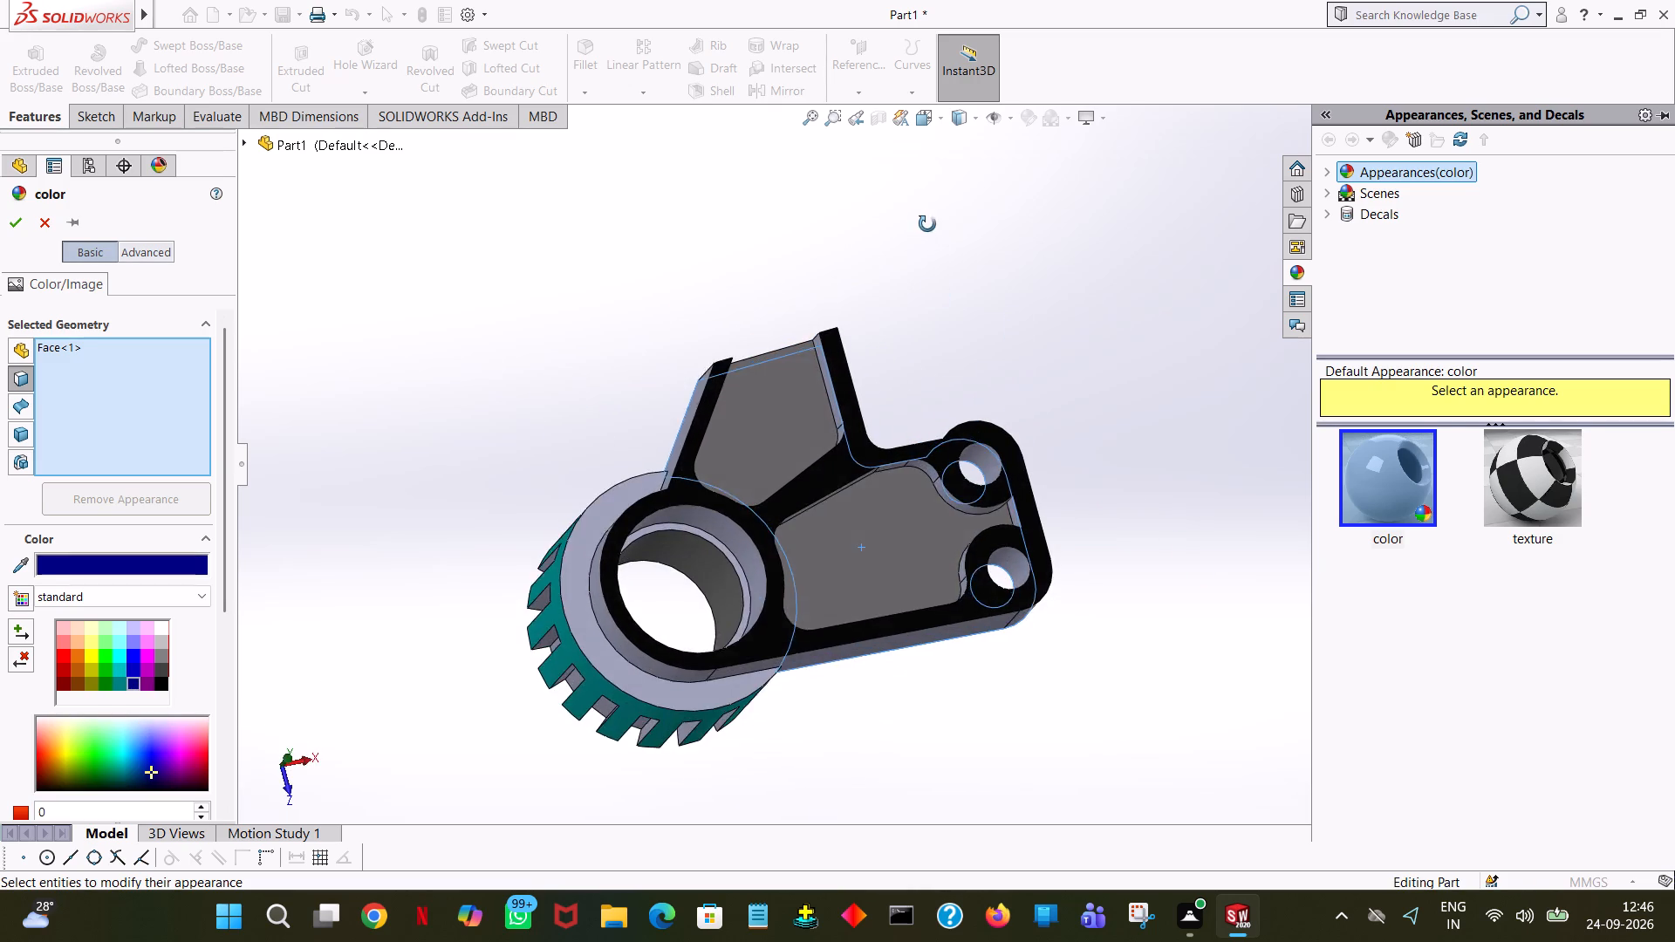
pyautogui.moveTo(927, 224); pyautogui.dragTo(913, 197, button='middle')
pyautogui.click(669, 550)
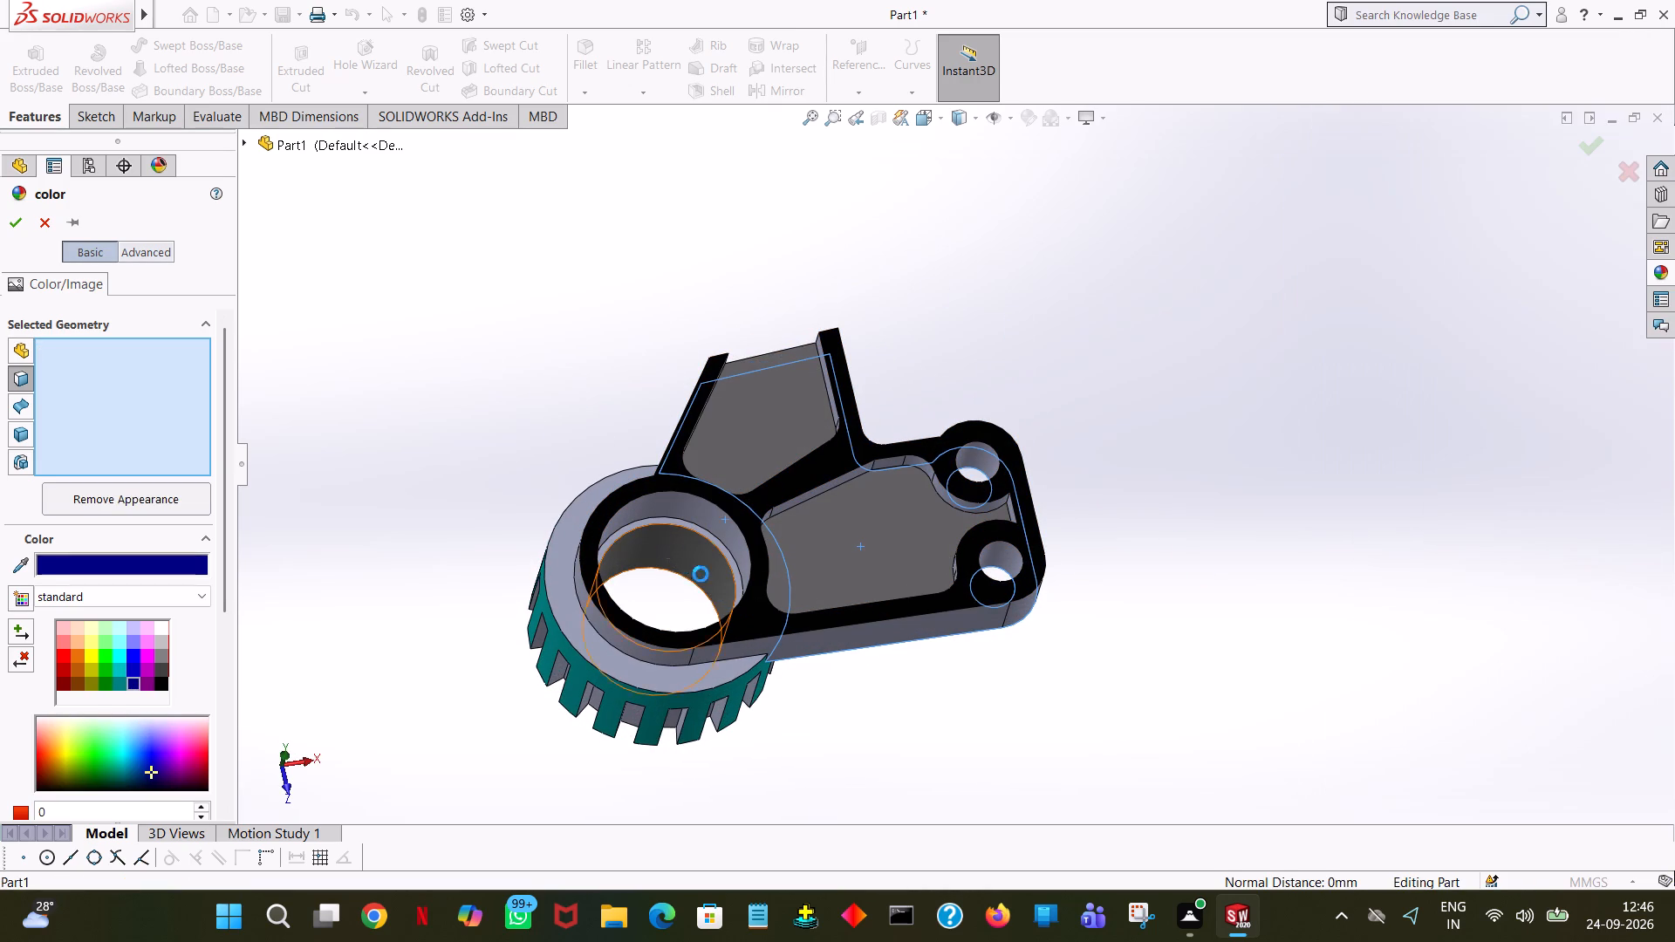
pyautogui.moveTo(1164, 744); pyautogui.dragTo(1132, 586, button='middle')
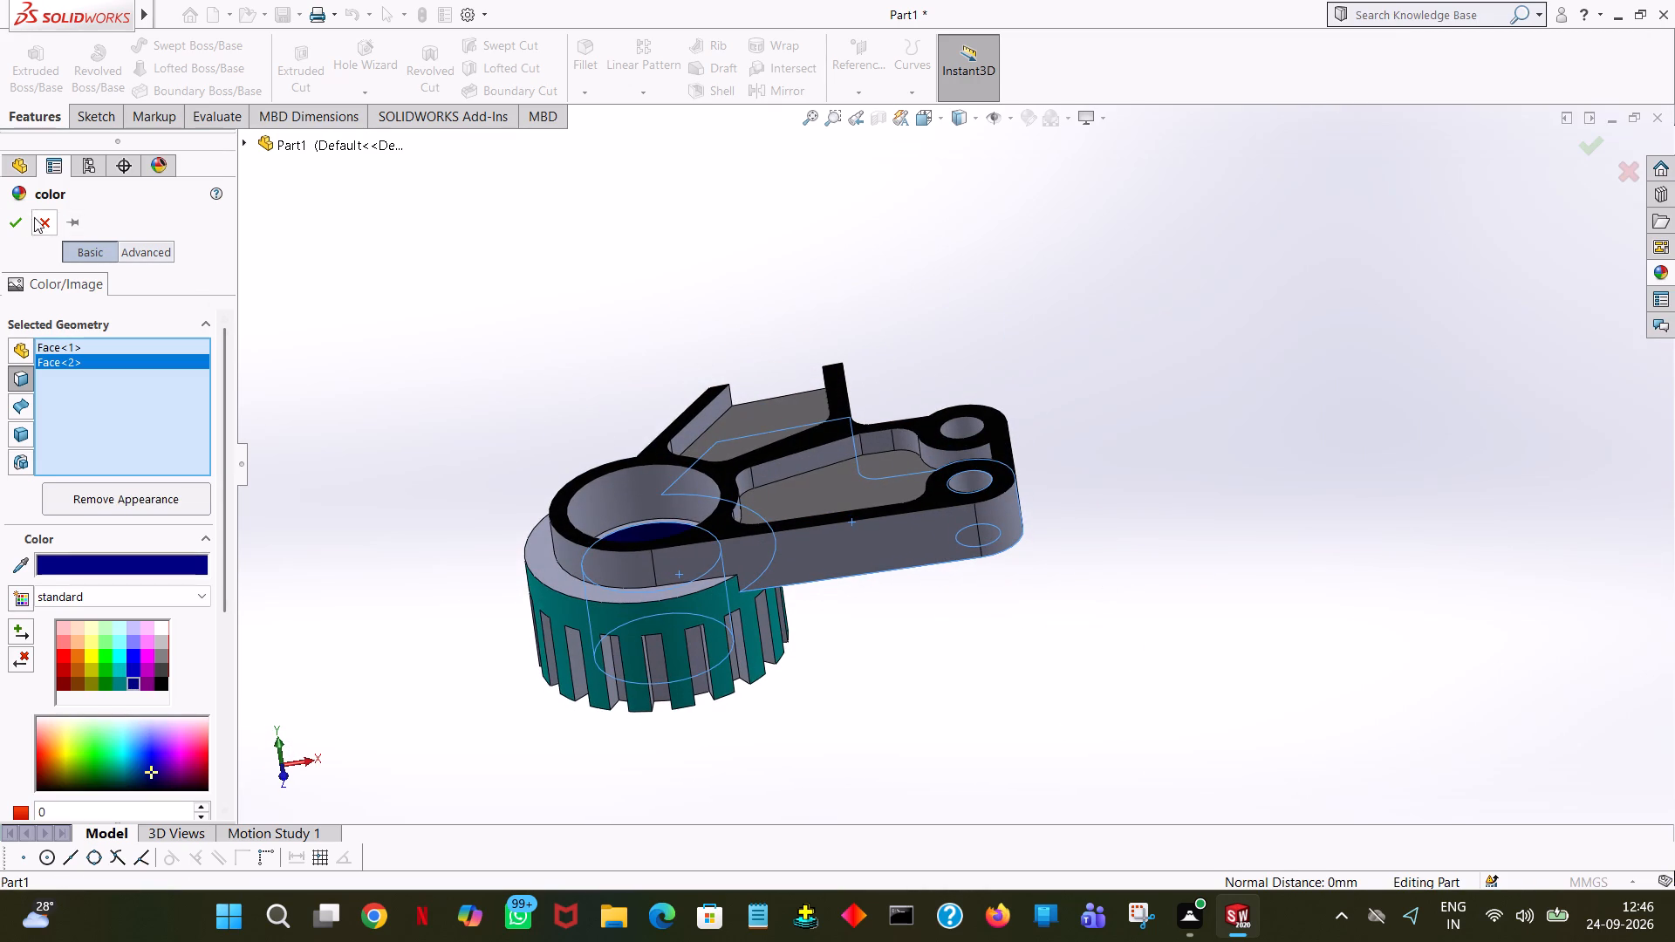
pyautogui.click(17, 215)
# Apply a light pink face colour to the floor of one groove on the hub's teal outer side.
pyautogui.moveTo(1187, 378); pyautogui.dragTo(1135, 394, button='middle')
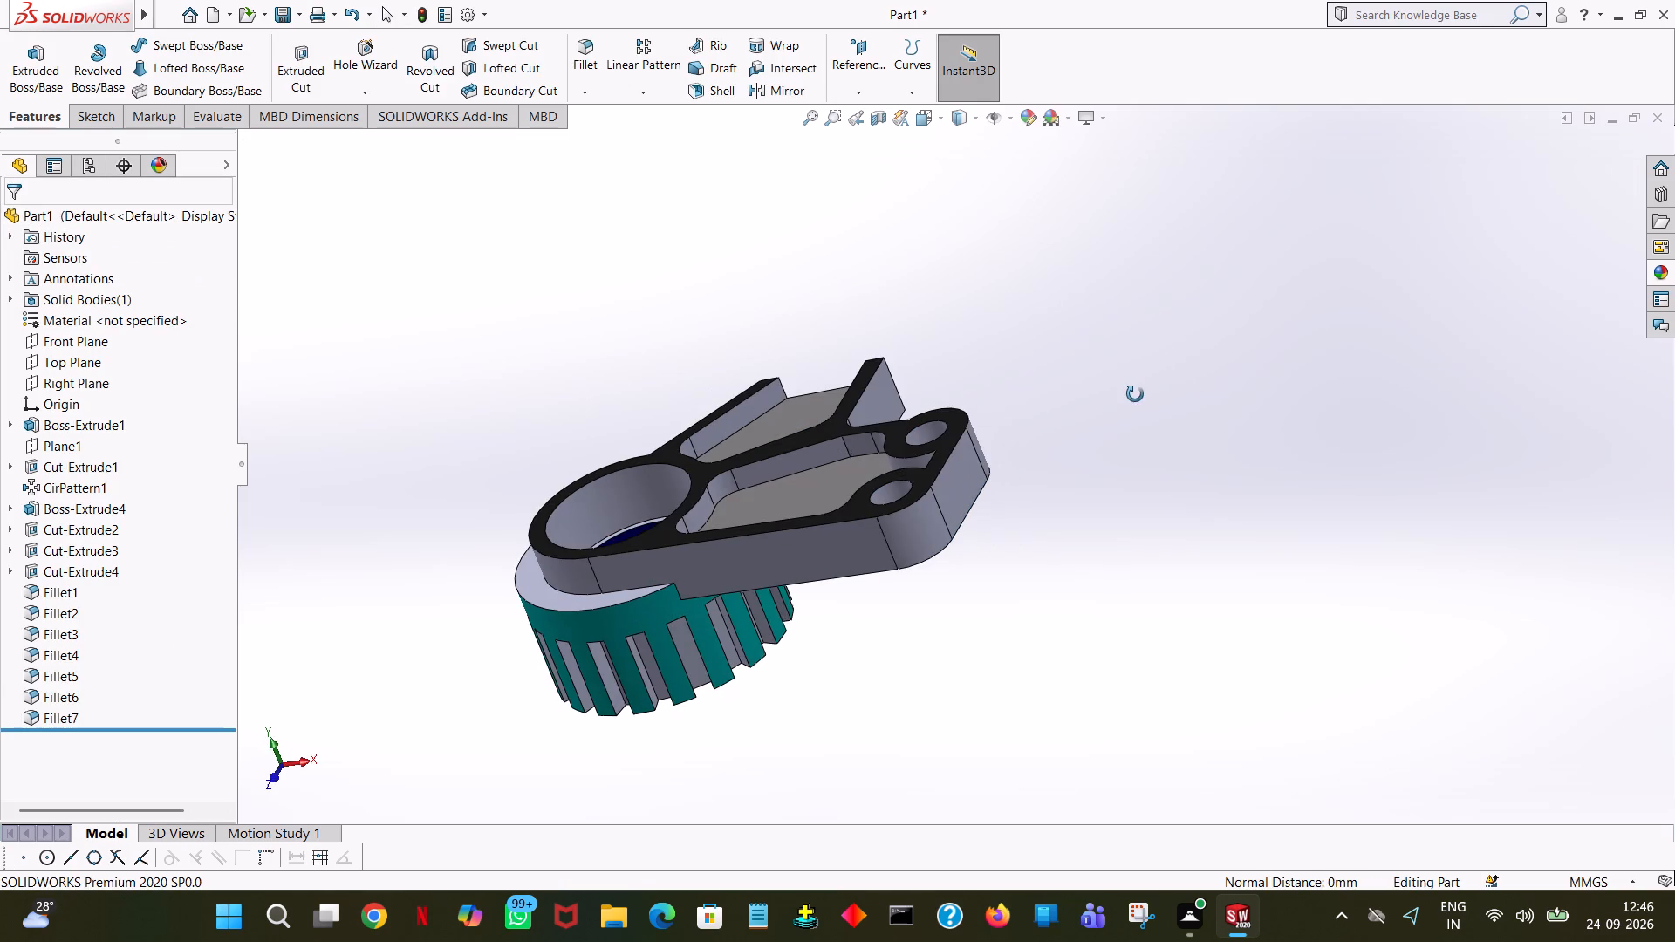
pyautogui.moveTo(1135, 394); pyautogui.dragTo(1133, 395, button='middle')
pyautogui.moveTo(1074, 433); pyautogui.dragTo(801, 752, button='middle')
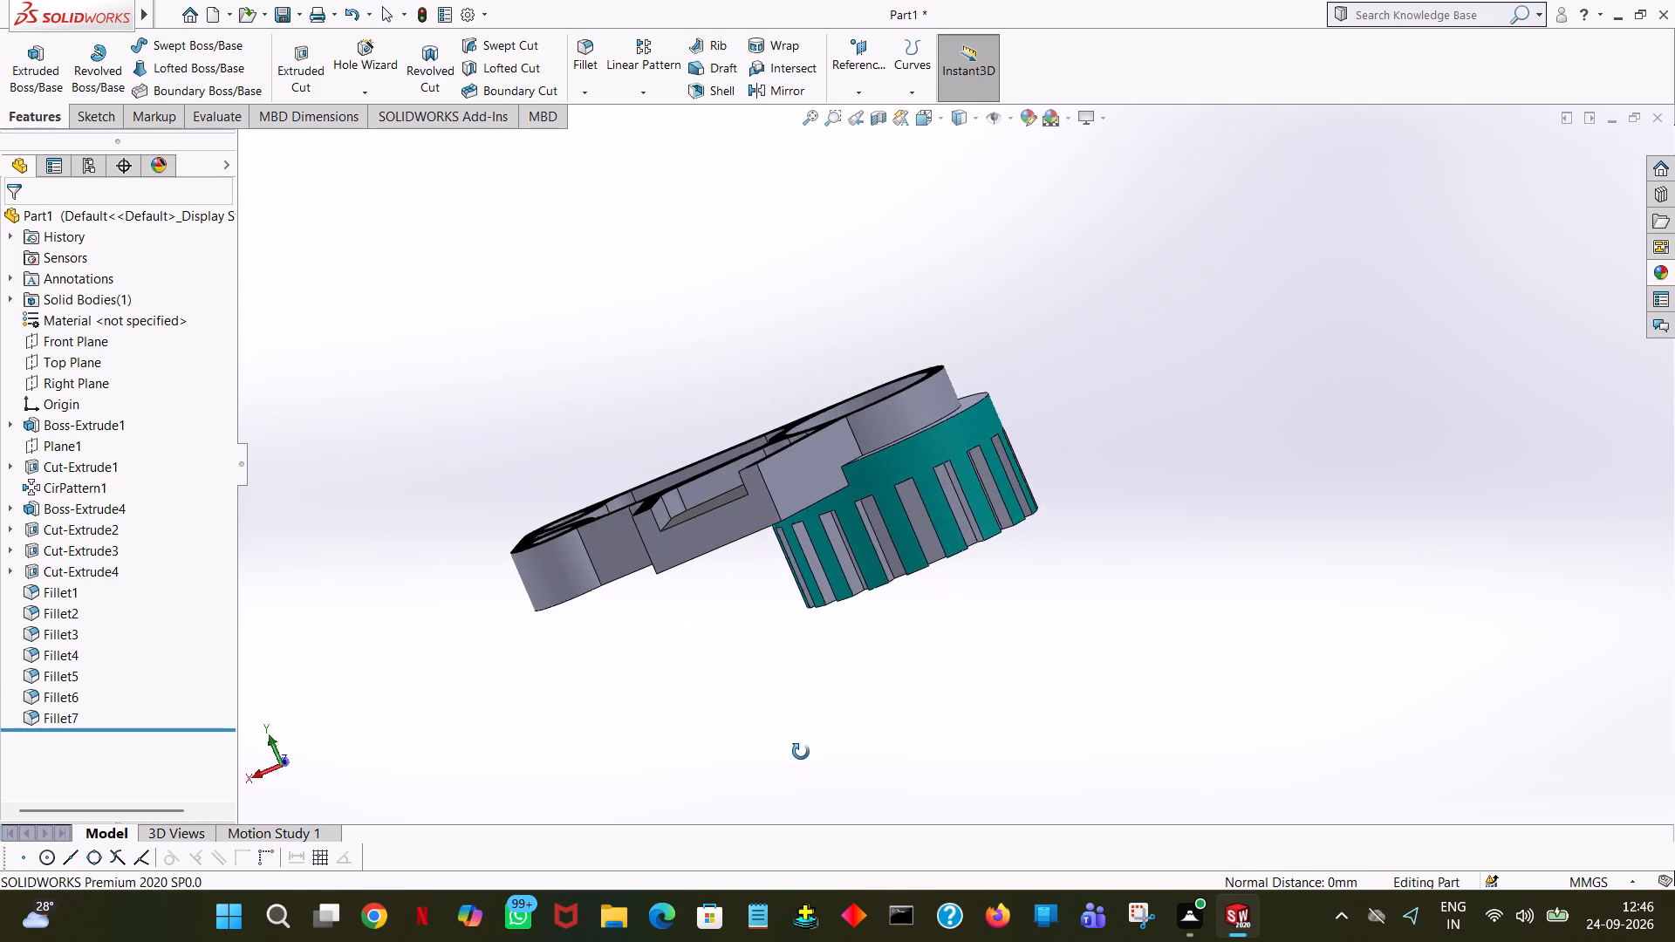
pyautogui.moveTo(801, 752); pyautogui.dragTo(800, 753, button='middle')
pyautogui.click(920, 517)
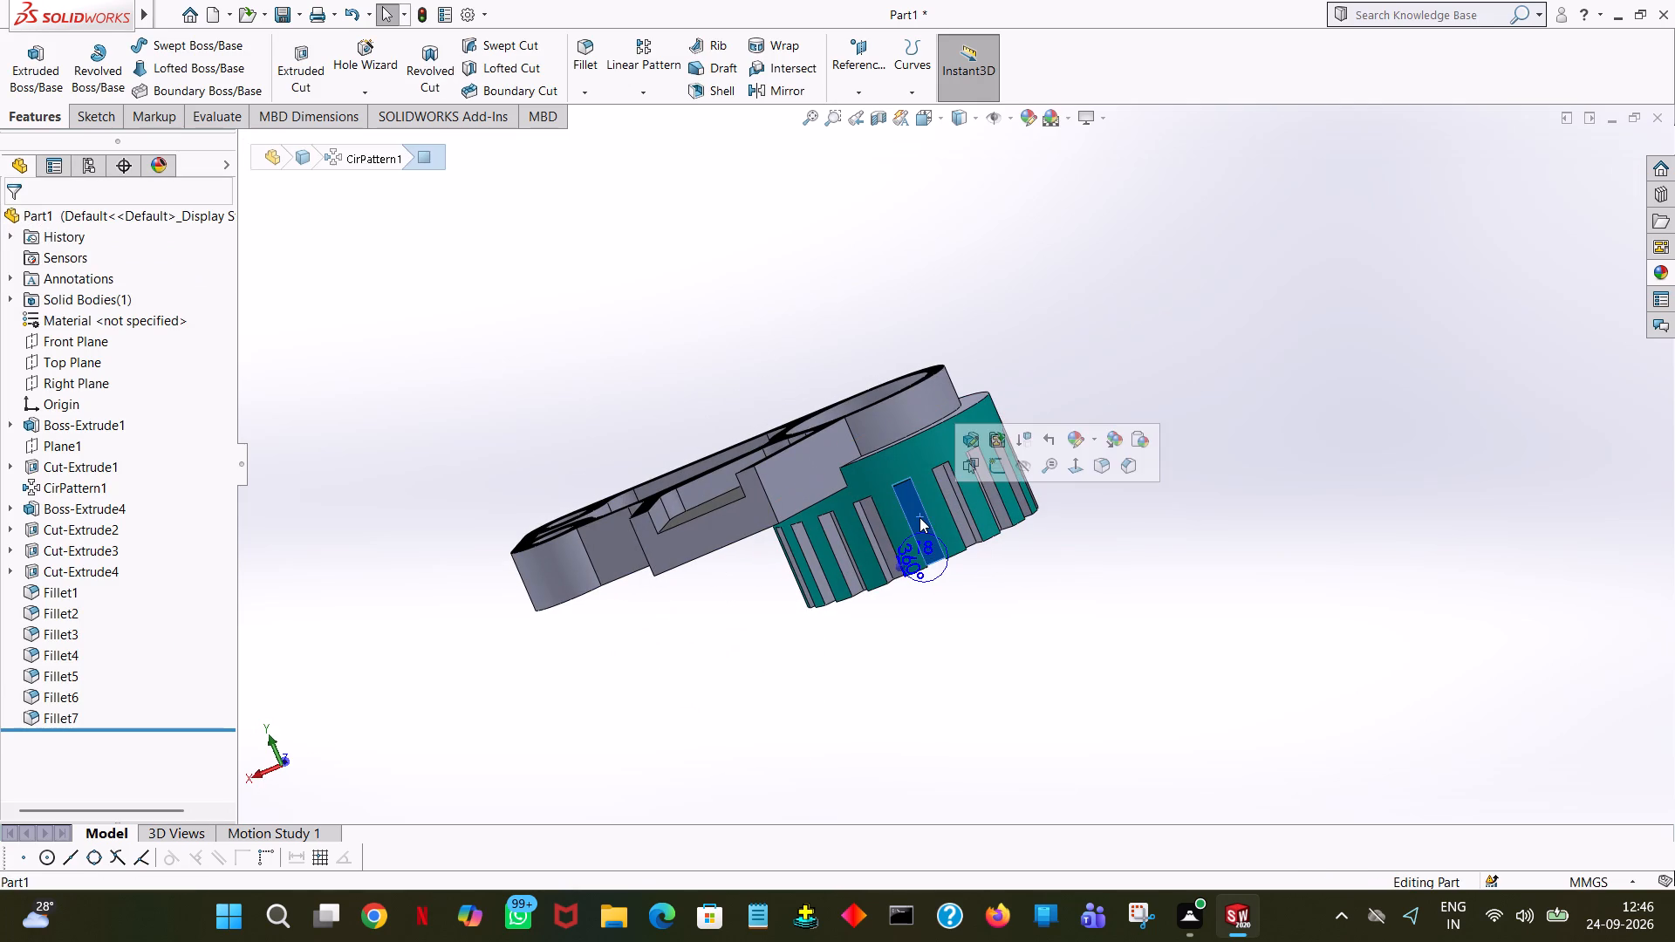
pyautogui.click(1077, 442)
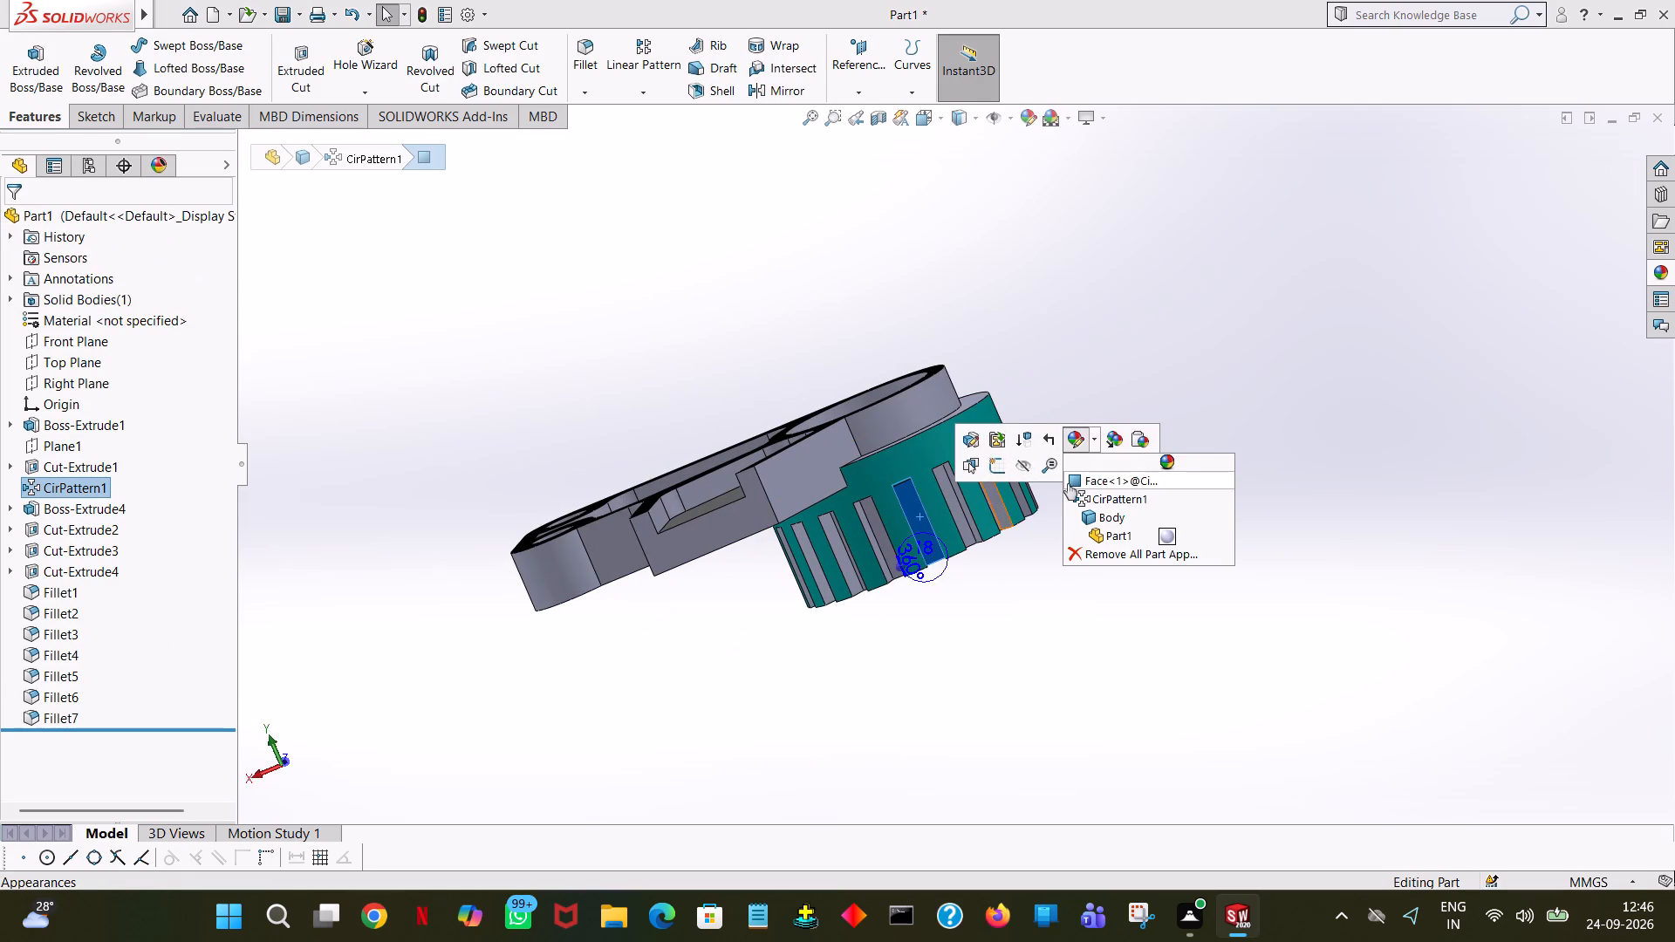
pyautogui.click(1068, 483)
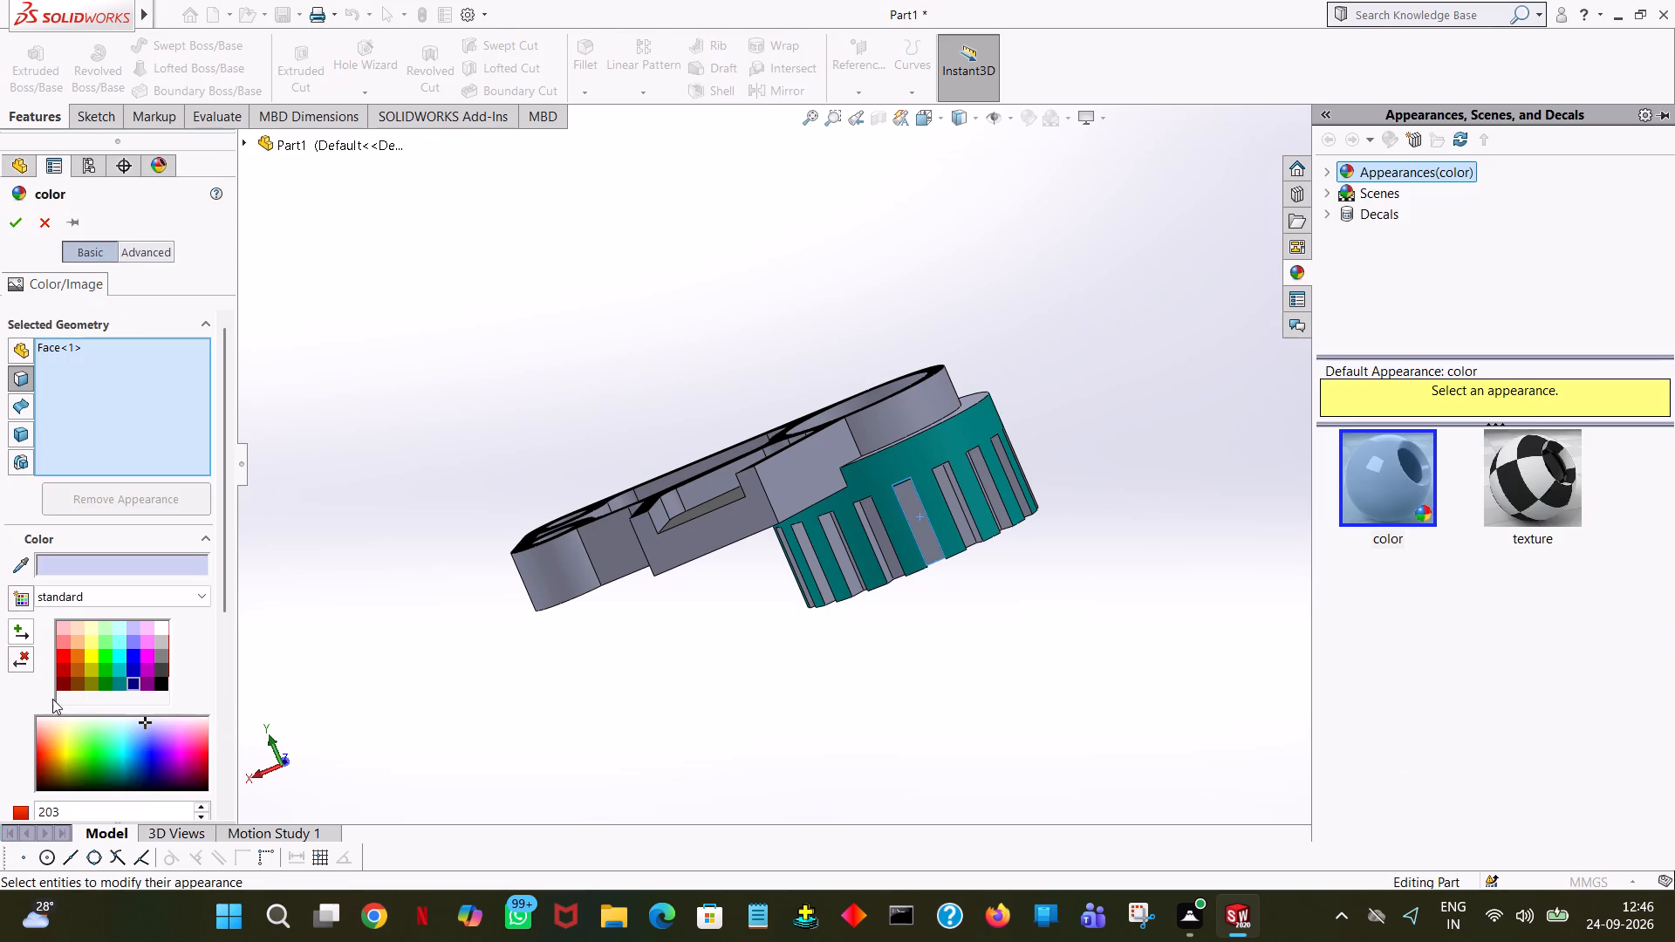
pyautogui.click(117, 661)
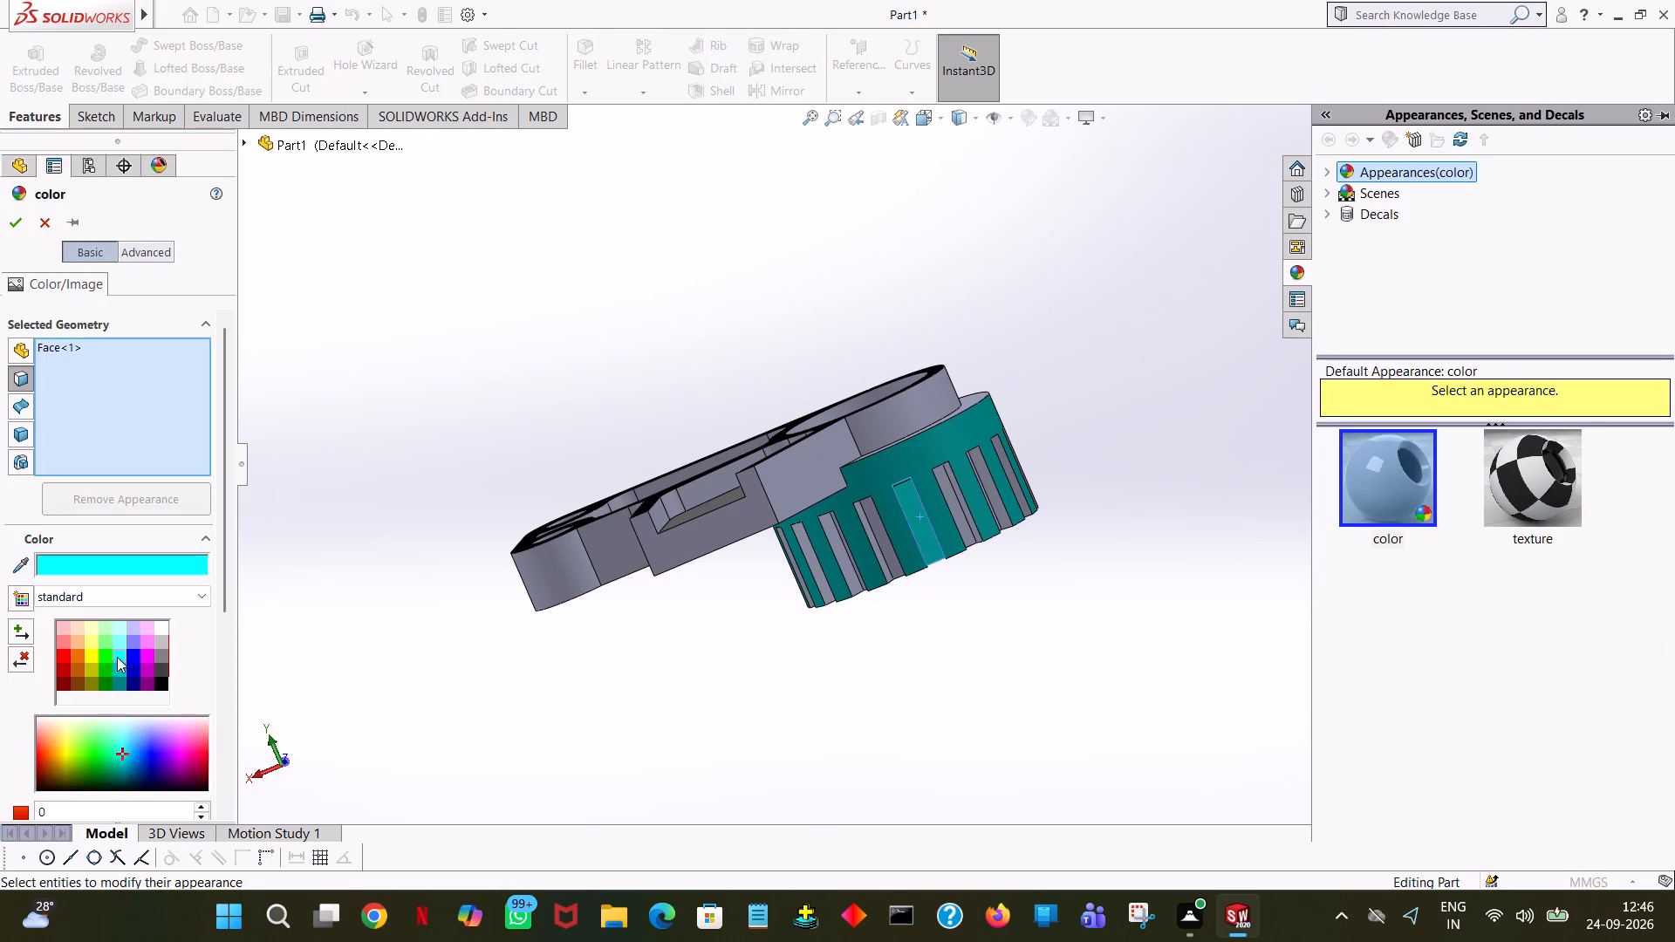
pyautogui.click(123, 628)
pyautogui.click(140, 628)
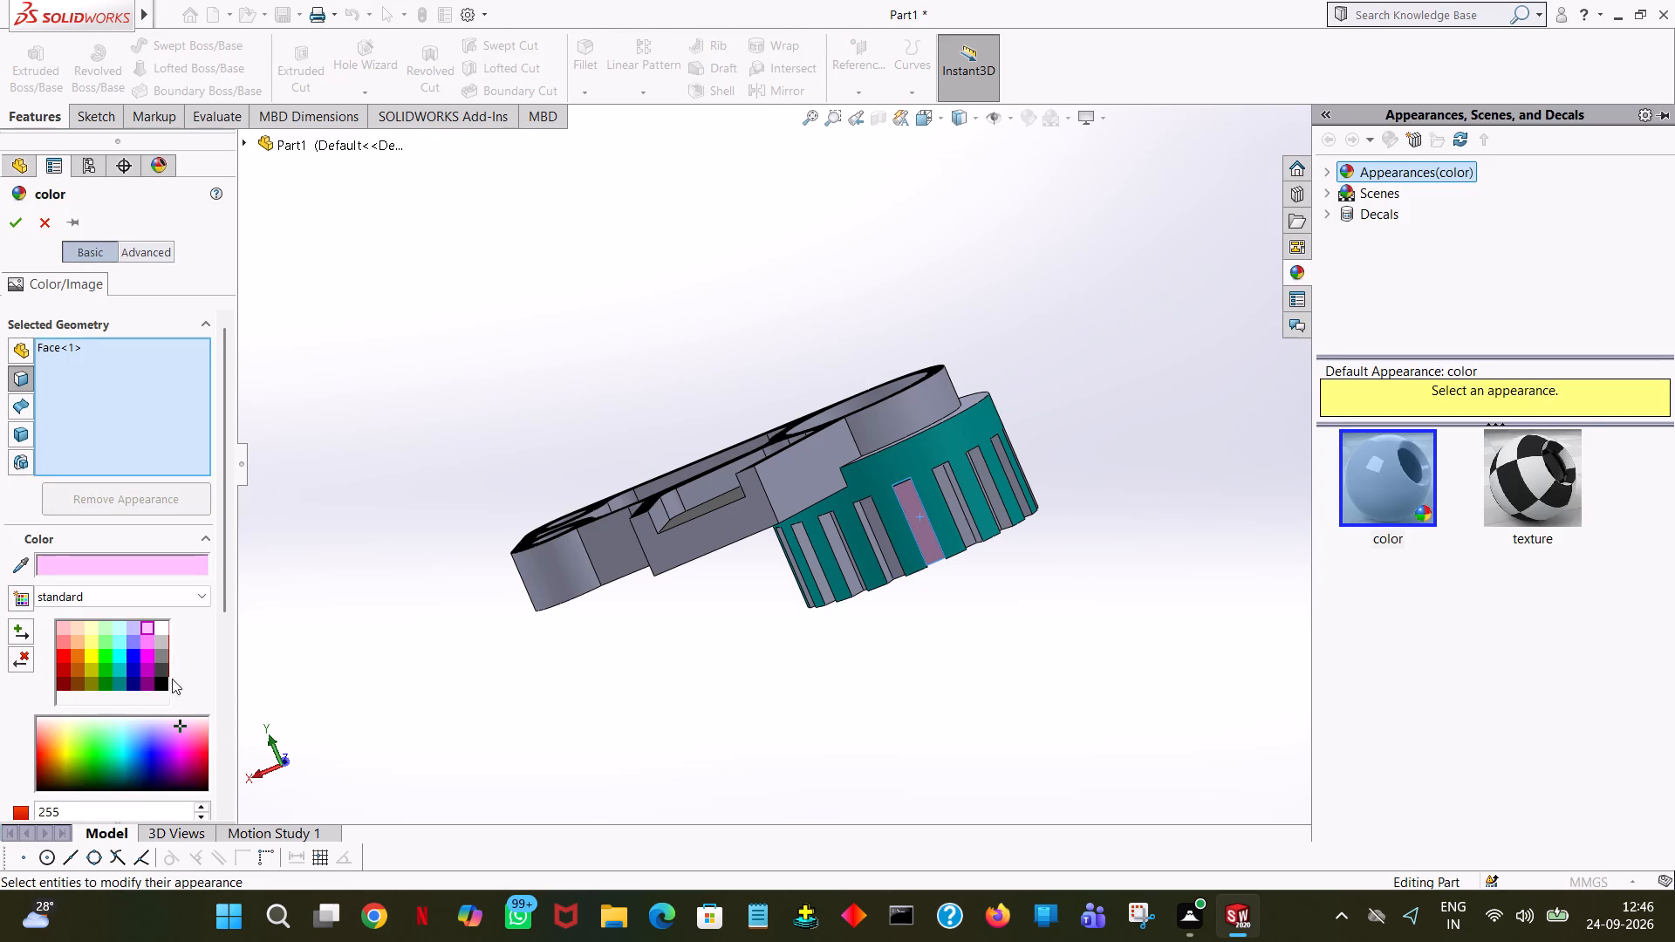
# Add seven more groove floor faces around the hub to the light pink colour selection.
pyautogui.click(956, 513)
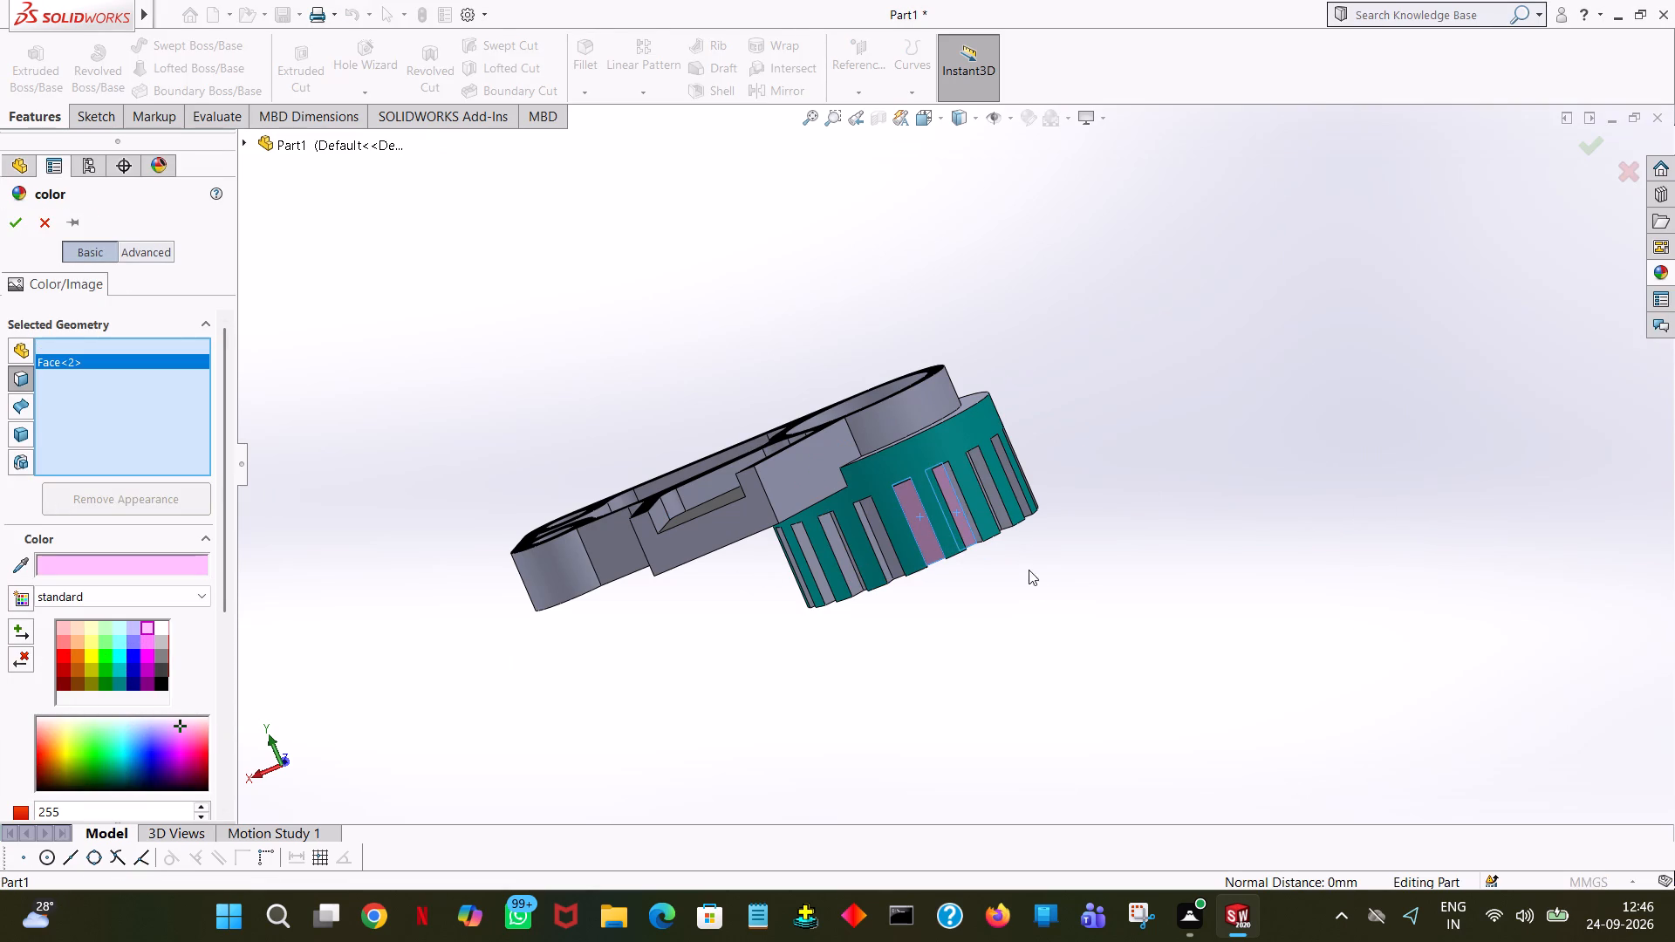
pyautogui.moveTo(1031, 586); pyautogui.dragTo(992, 611, button='middle')
pyautogui.click(958, 520)
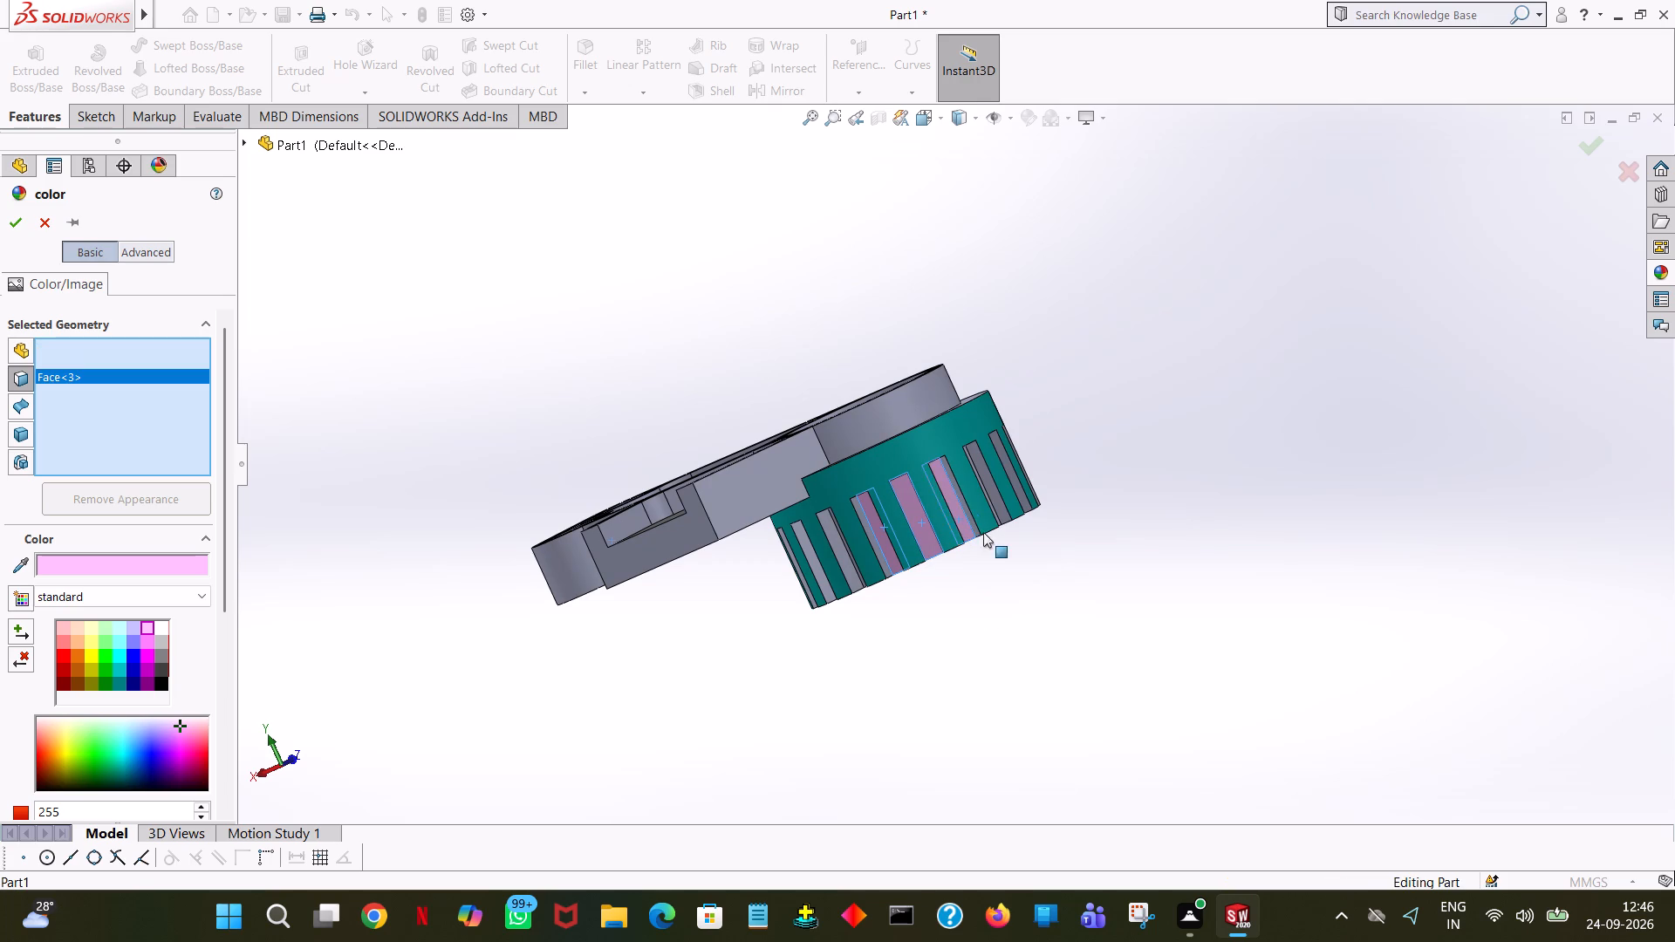
pyautogui.moveTo(952, 597); pyautogui.dragTo(922, 644, button='middle')
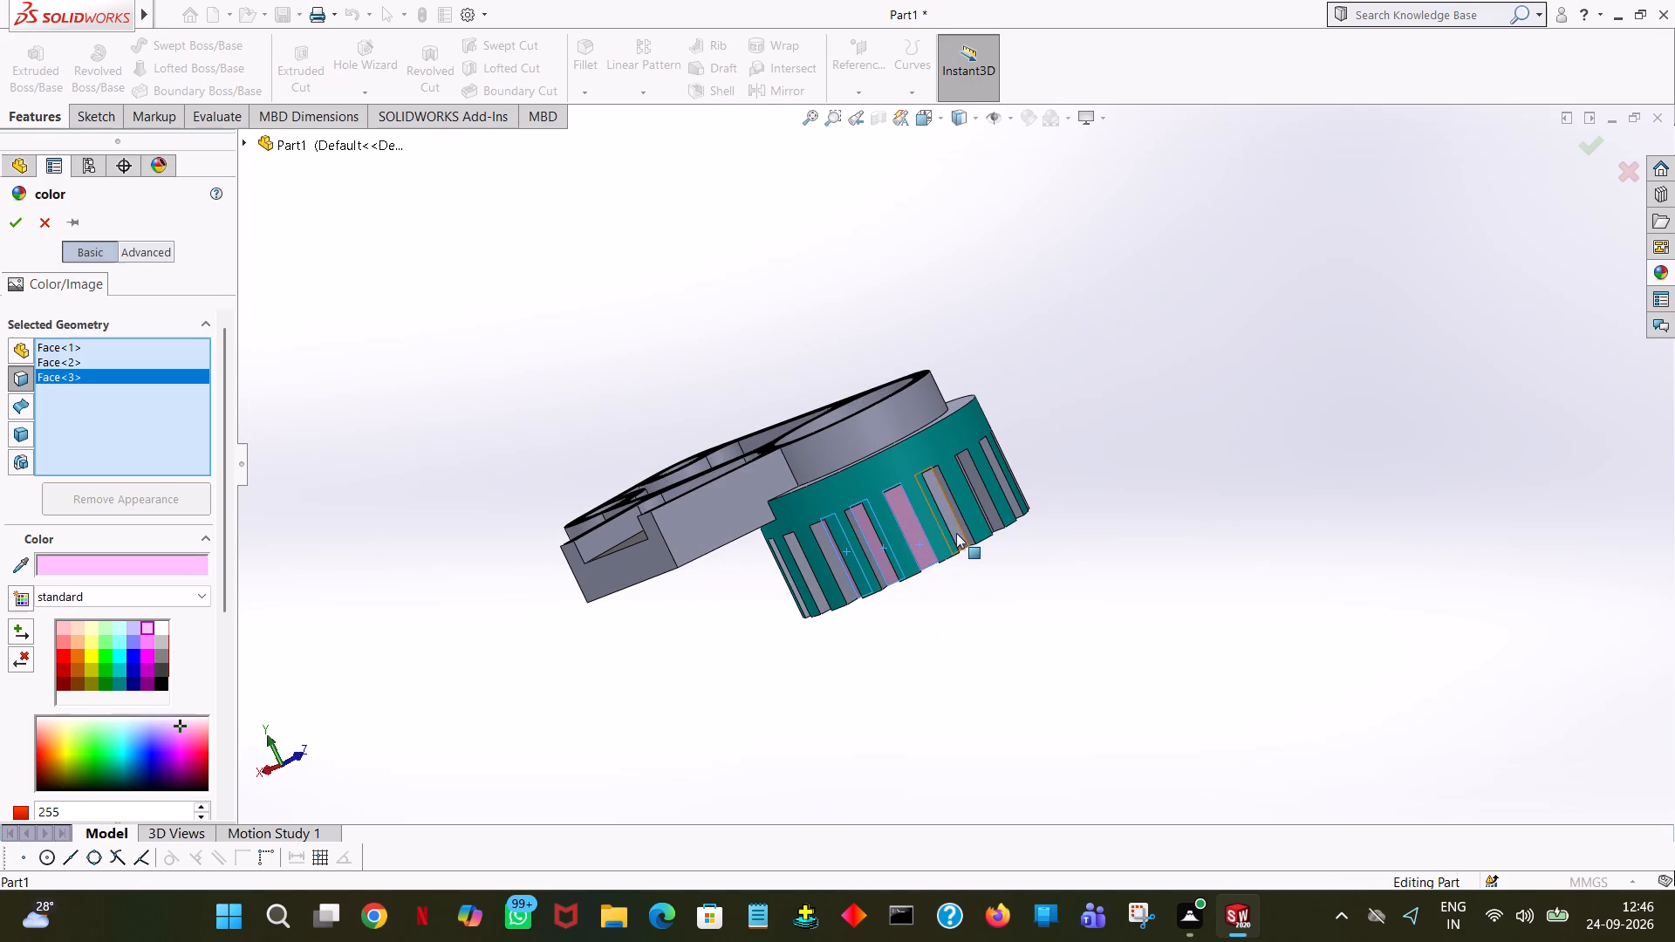
pyautogui.click(956, 533)
pyautogui.moveTo(981, 635); pyautogui.dragTo(910, 713, button='middle')
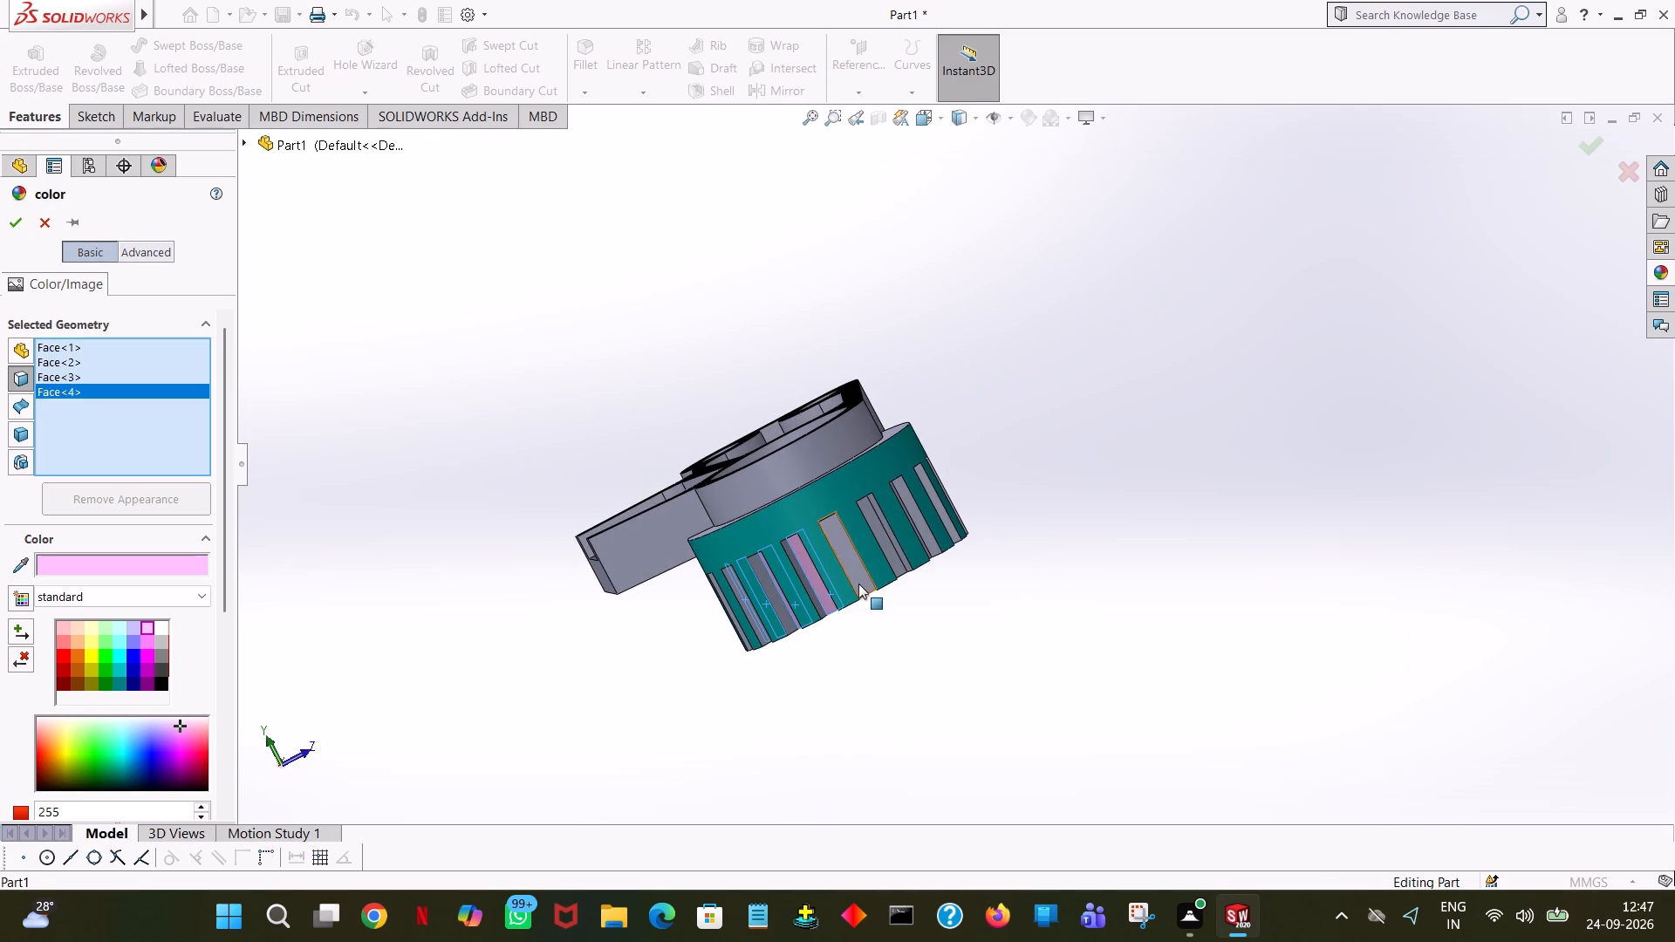
pyautogui.click(854, 576)
pyautogui.moveTo(947, 577); pyautogui.dragTo(901, 645, button='middle')
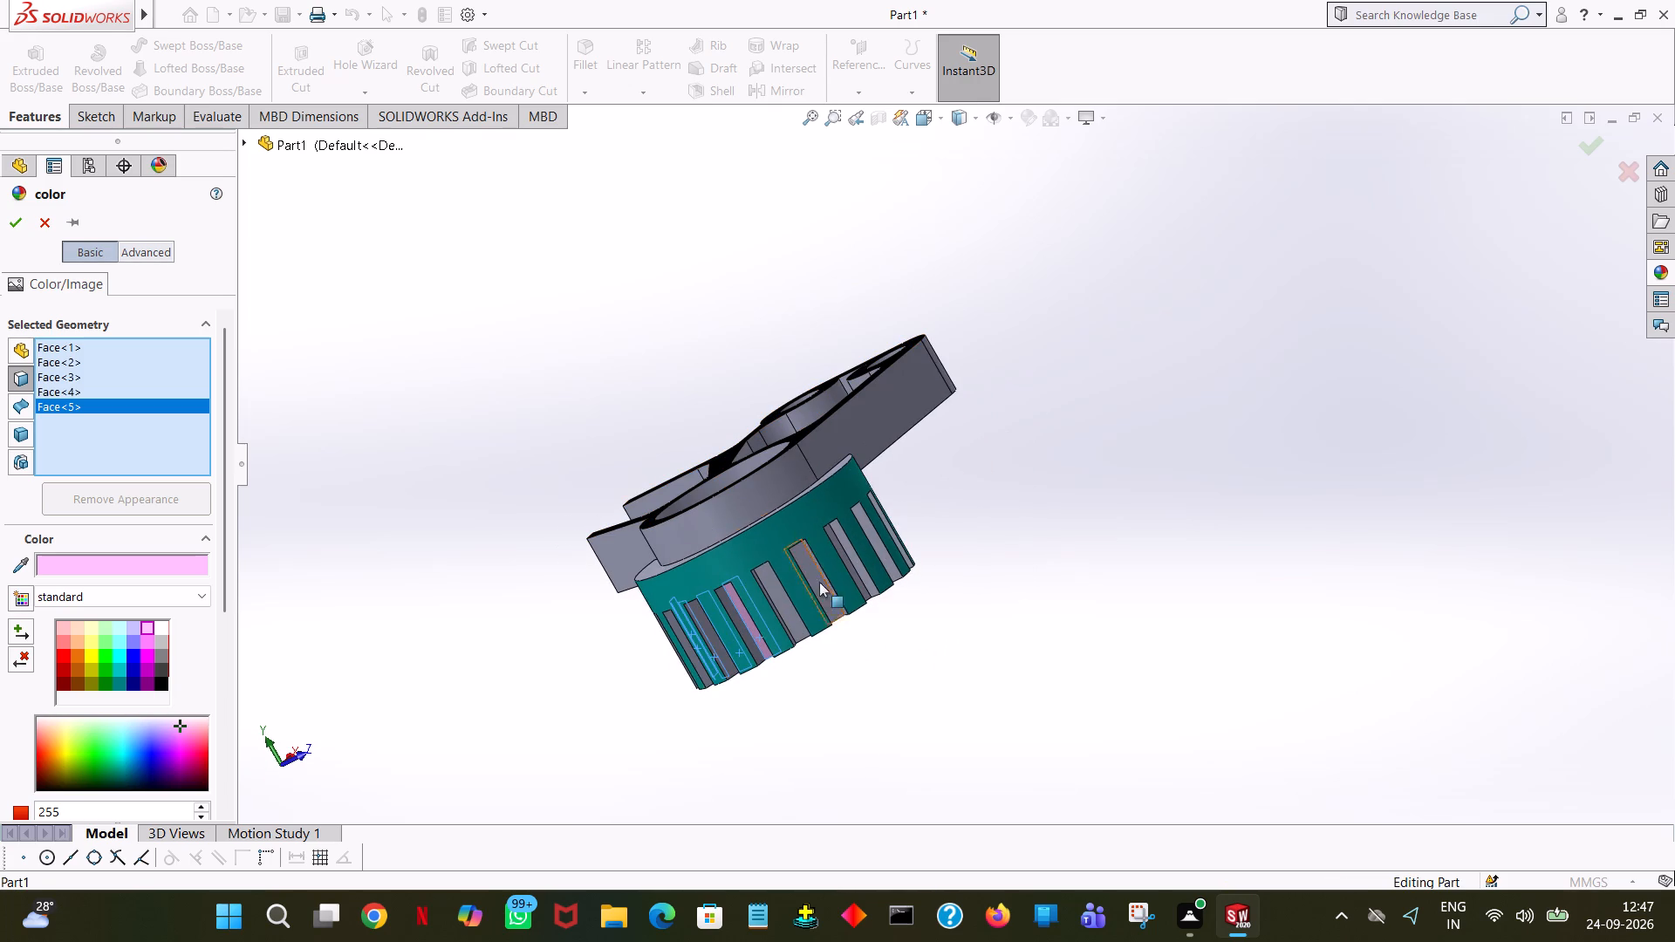
pyautogui.click(800, 629)
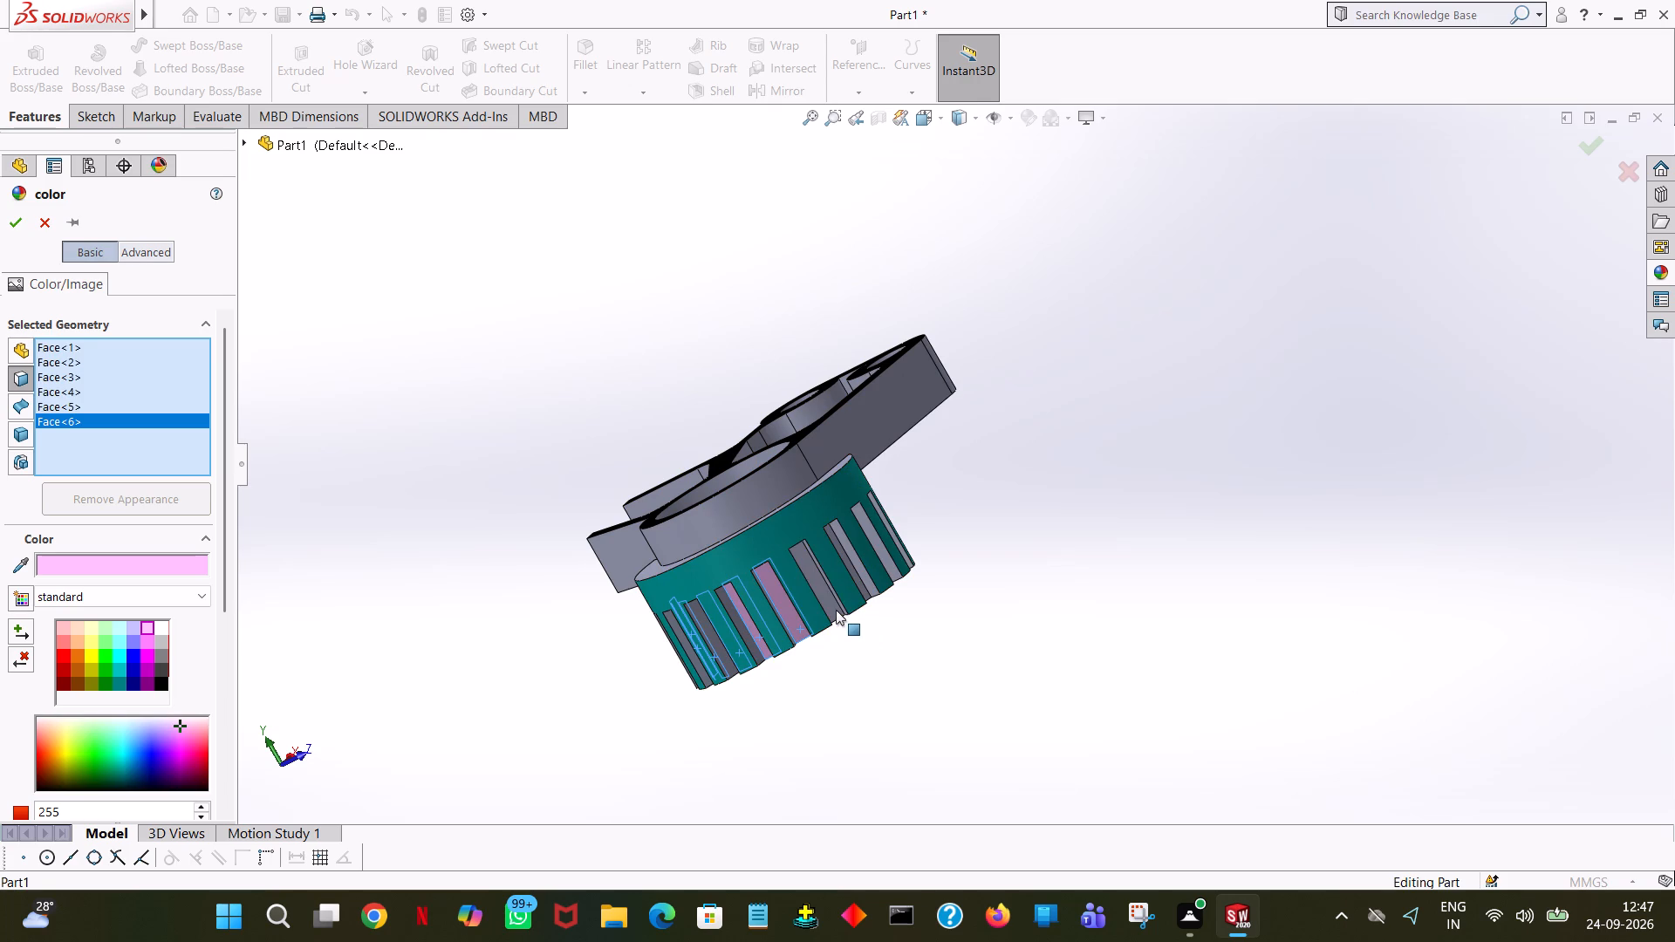
pyautogui.click(836, 610)
pyautogui.moveTo(942, 634); pyautogui.dragTo(917, 705, button='middle')
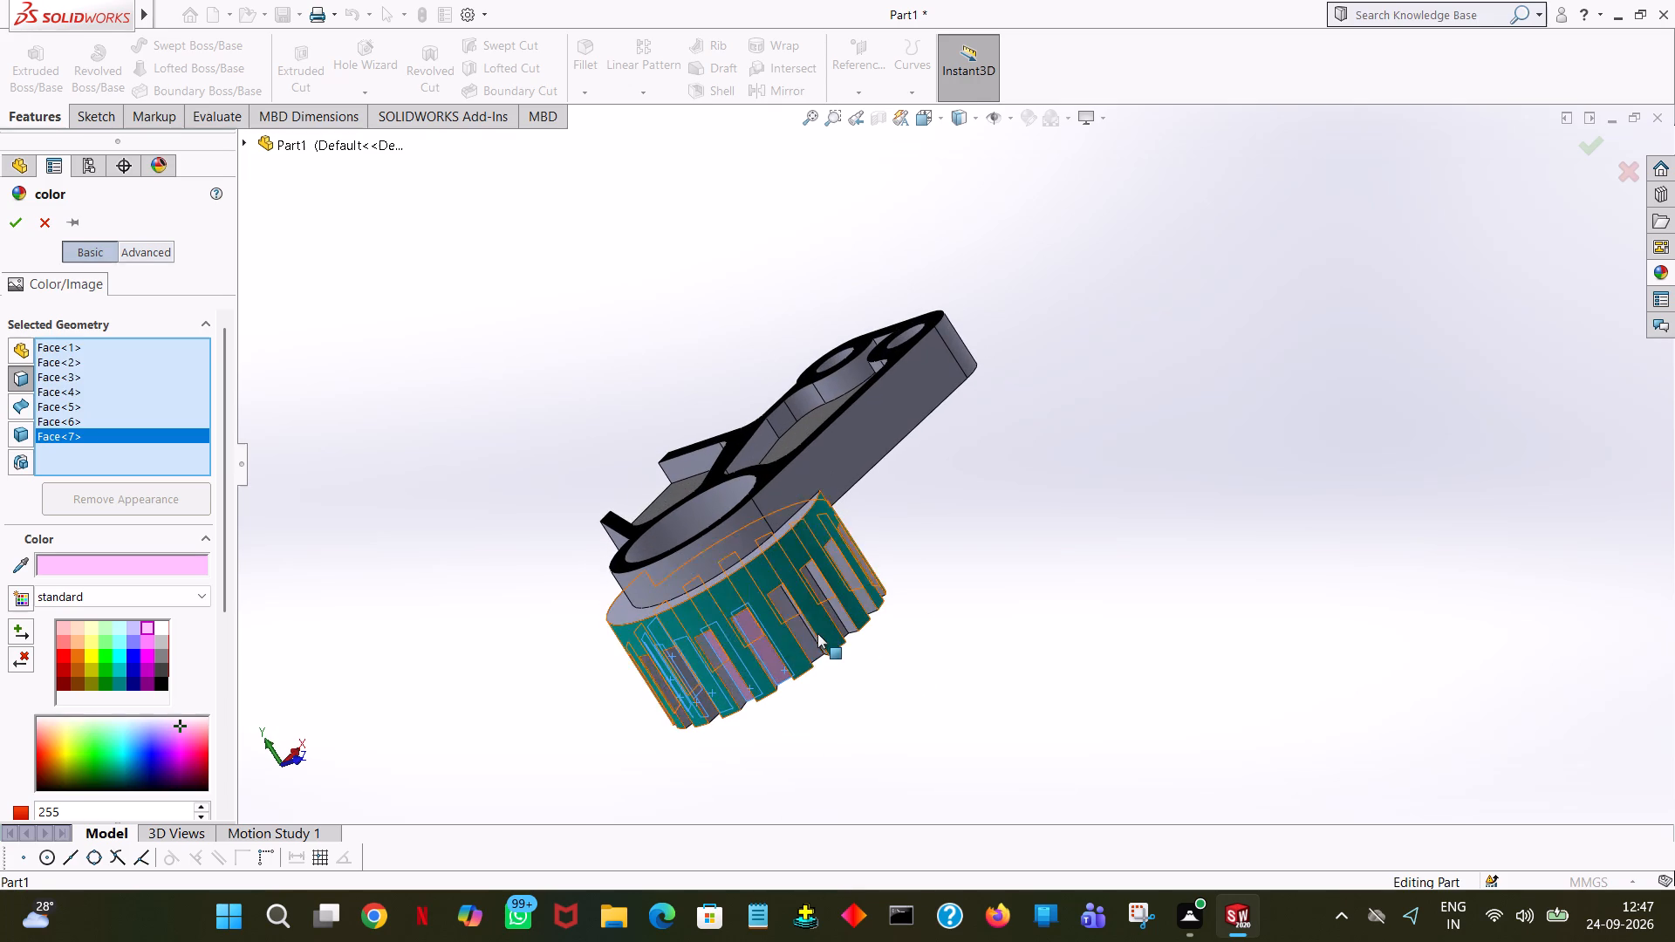
pyautogui.click(805, 642)
# Add six more groove floor faces around the hub to the light pink colour selection.
pyautogui.moveTo(897, 677); pyautogui.dragTo(876, 728, button='middle')
pyautogui.moveTo(869, 741); pyautogui.dragTo(828, 744, button='middle')
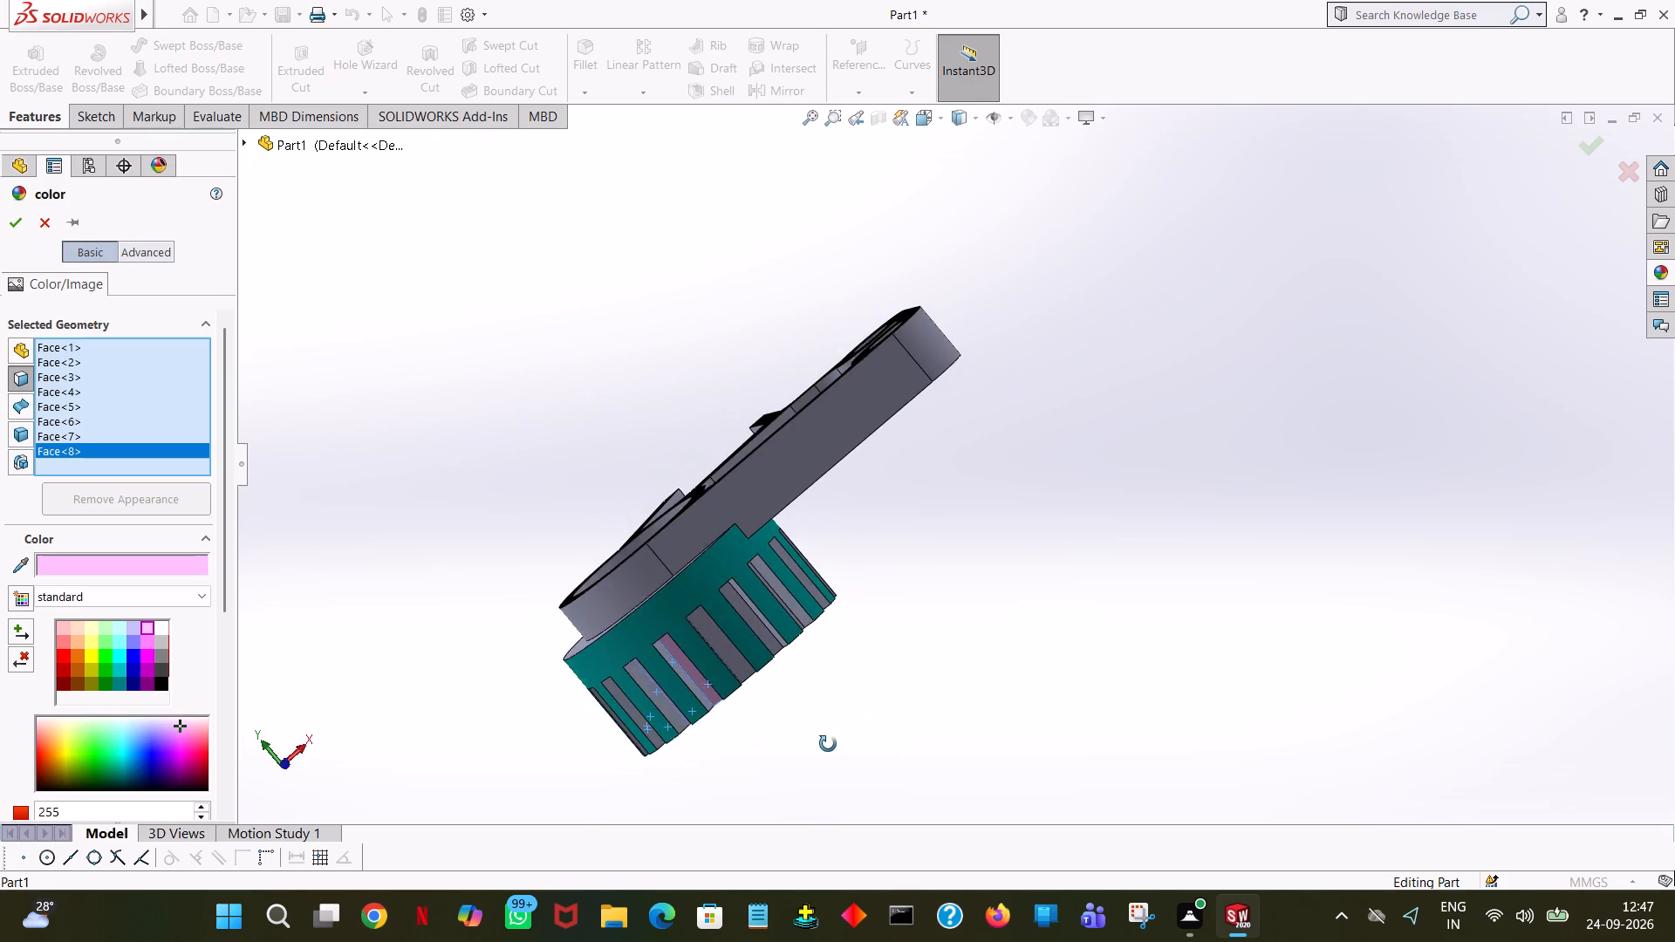
pyautogui.moveTo(828, 744); pyautogui.dragTo(829, 743, button='middle')
pyautogui.click(731, 661)
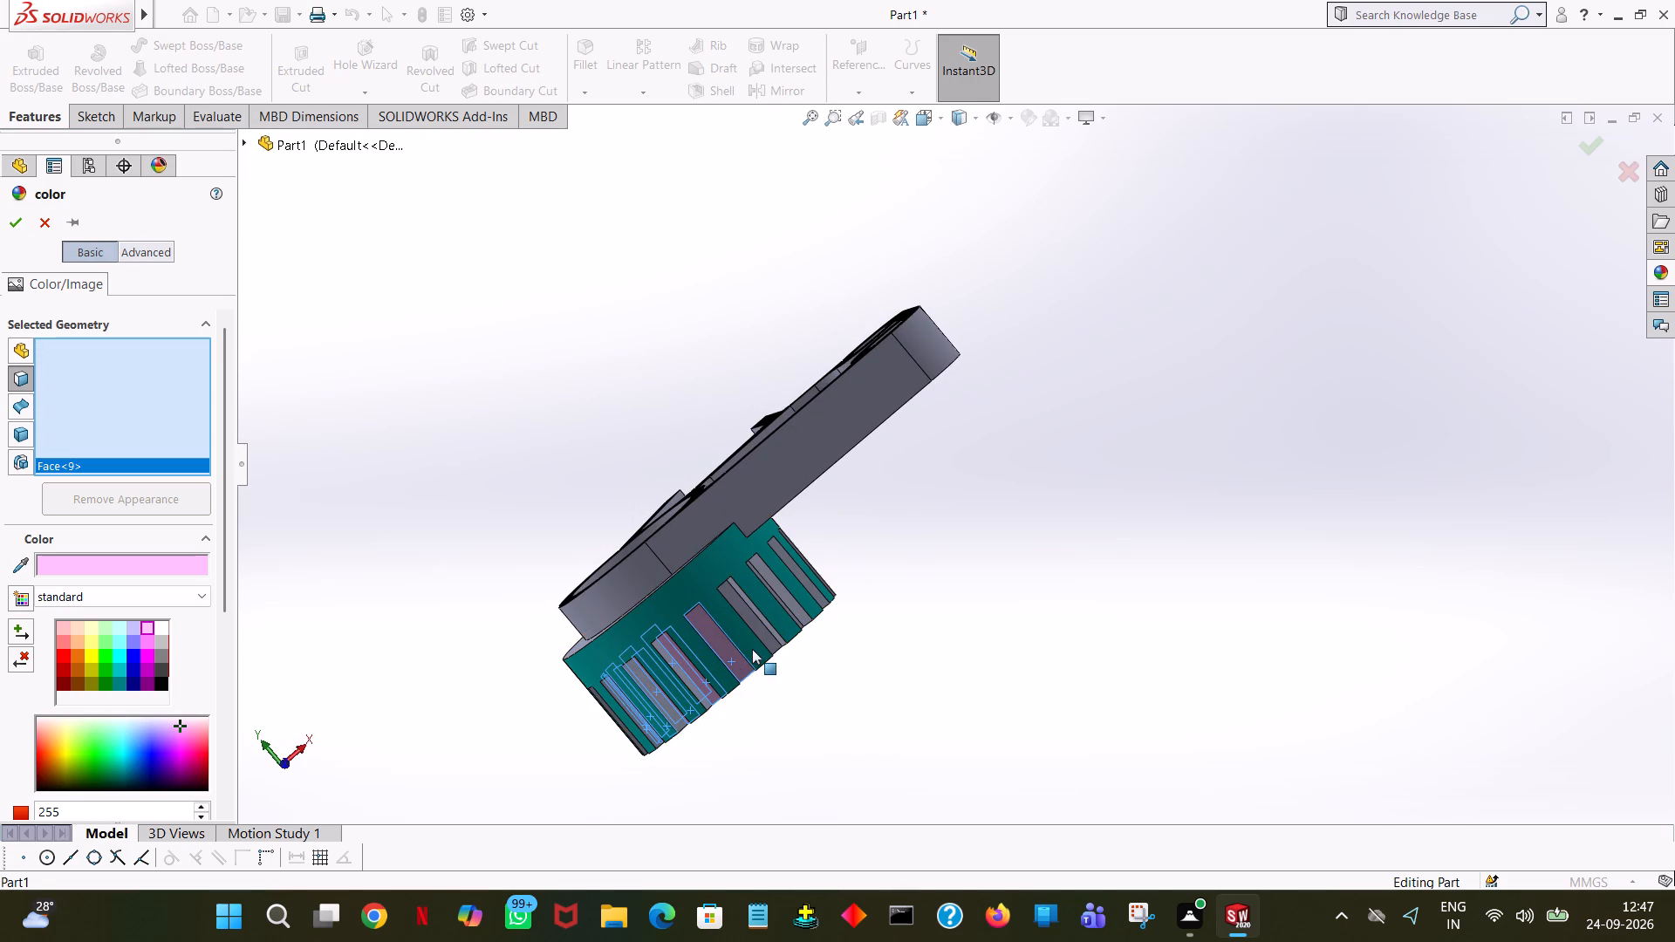
pyautogui.moveTo(858, 700); pyautogui.dragTo(824, 734, button='middle')
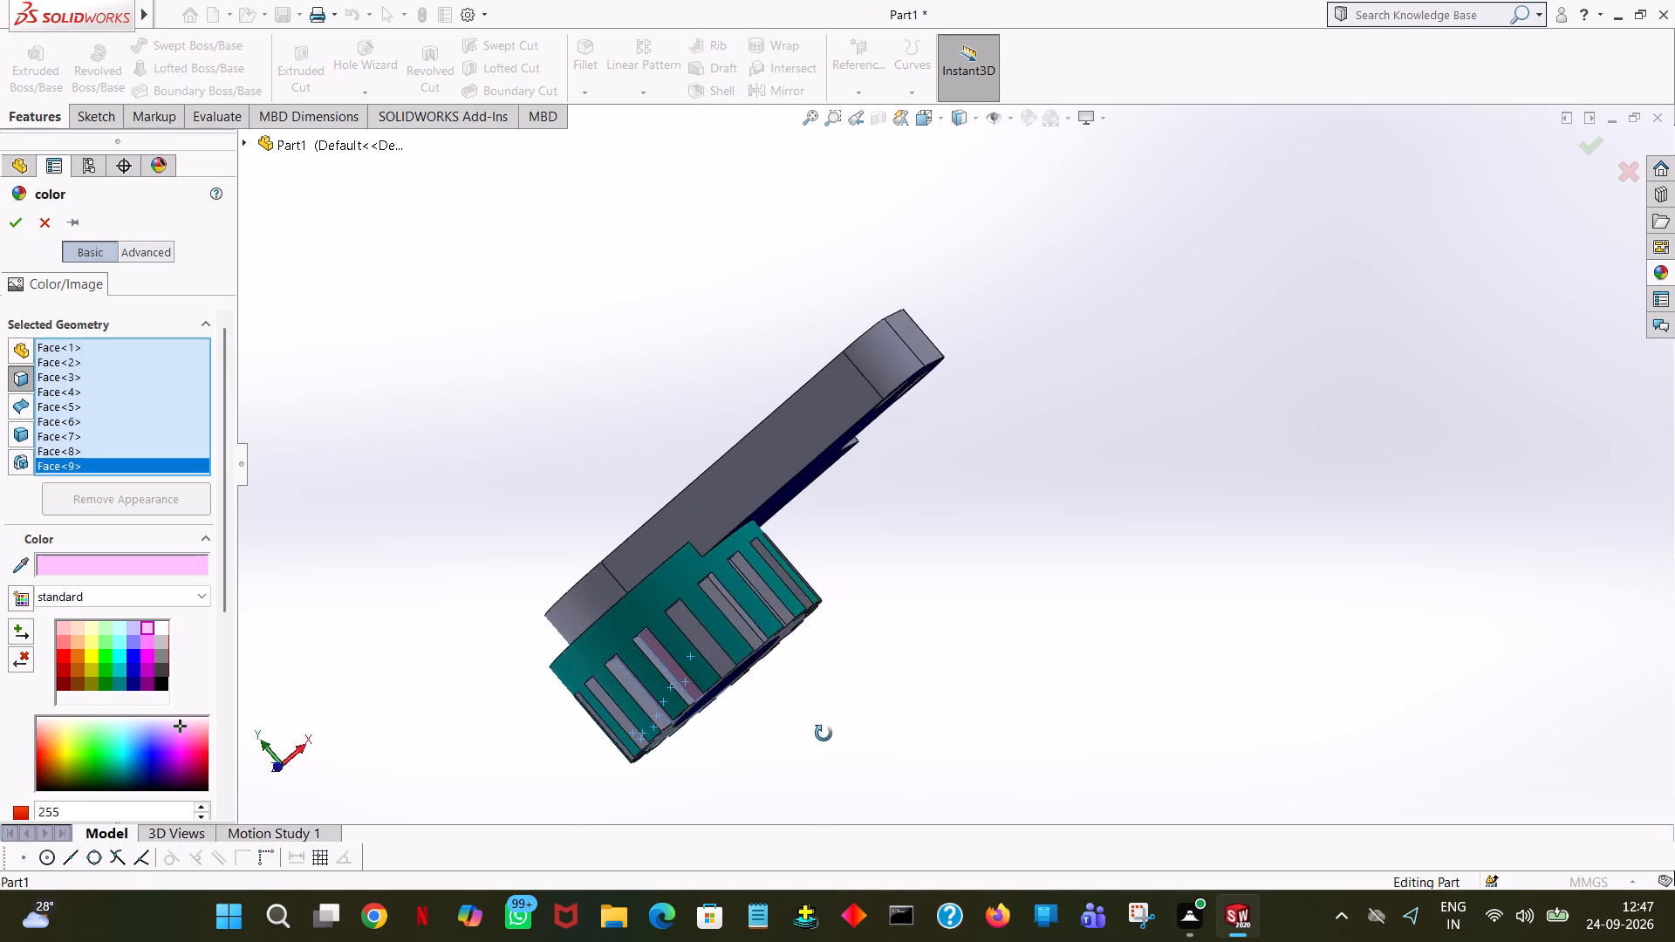
pyautogui.moveTo(824, 734); pyautogui.dragTo(810, 734, button='middle')
pyautogui.click(678, 636)
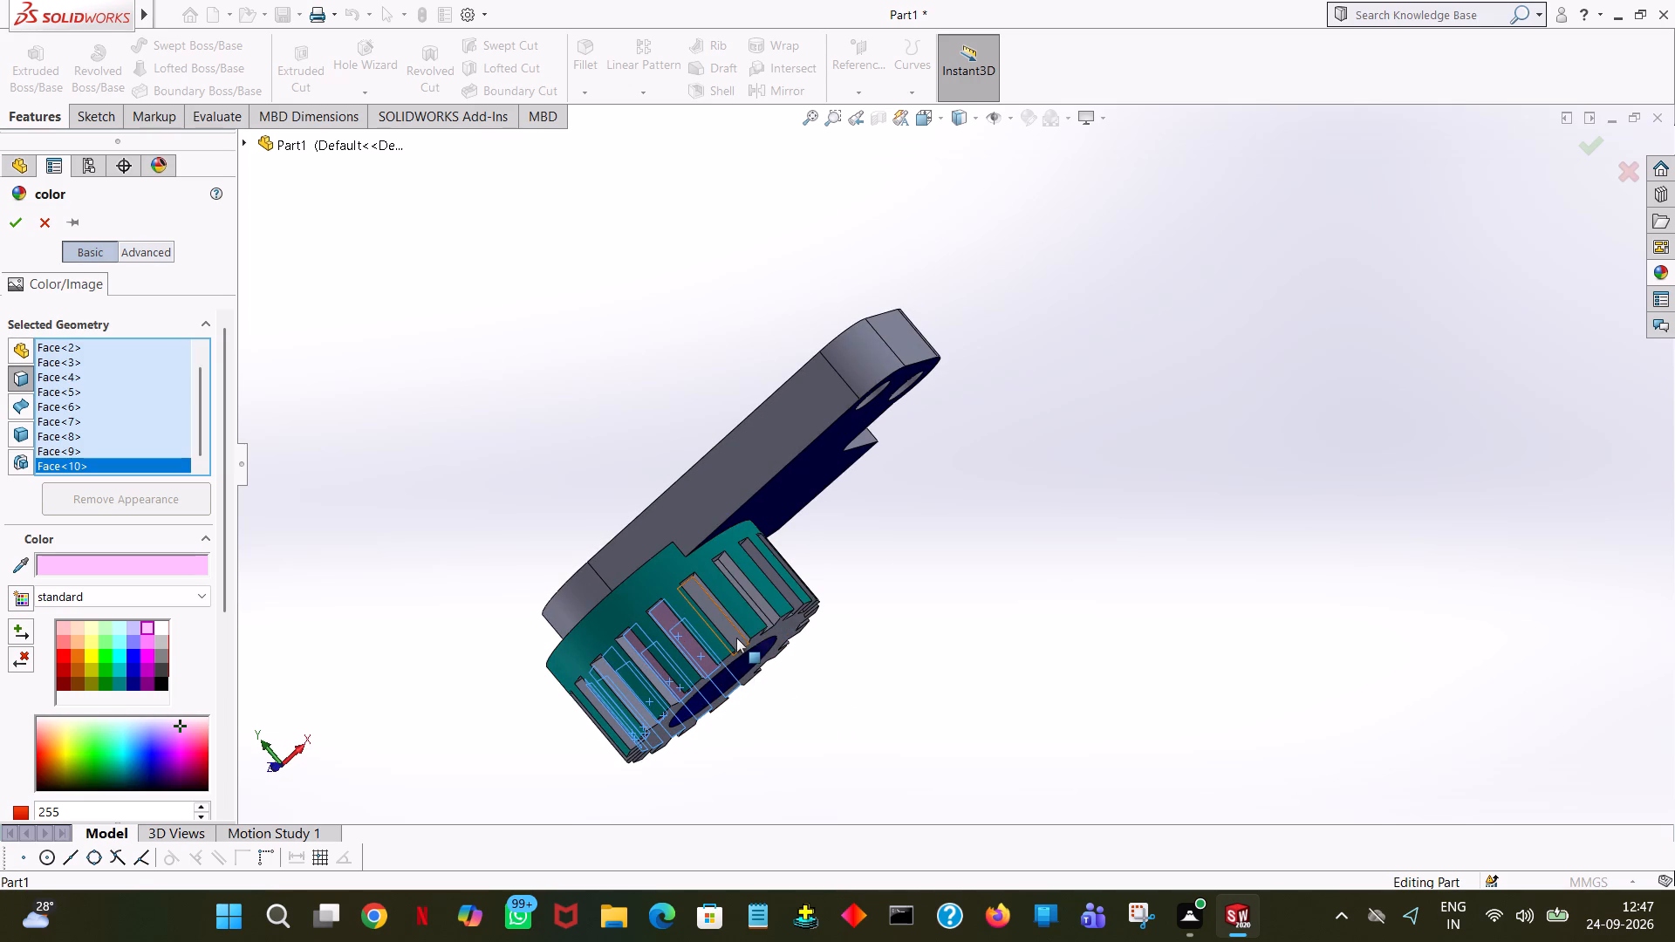
pyautogui.click(737, 638)
pyautogui.moveTo(865, 651); pyautogui.dragTo(801, 713, button='middle')
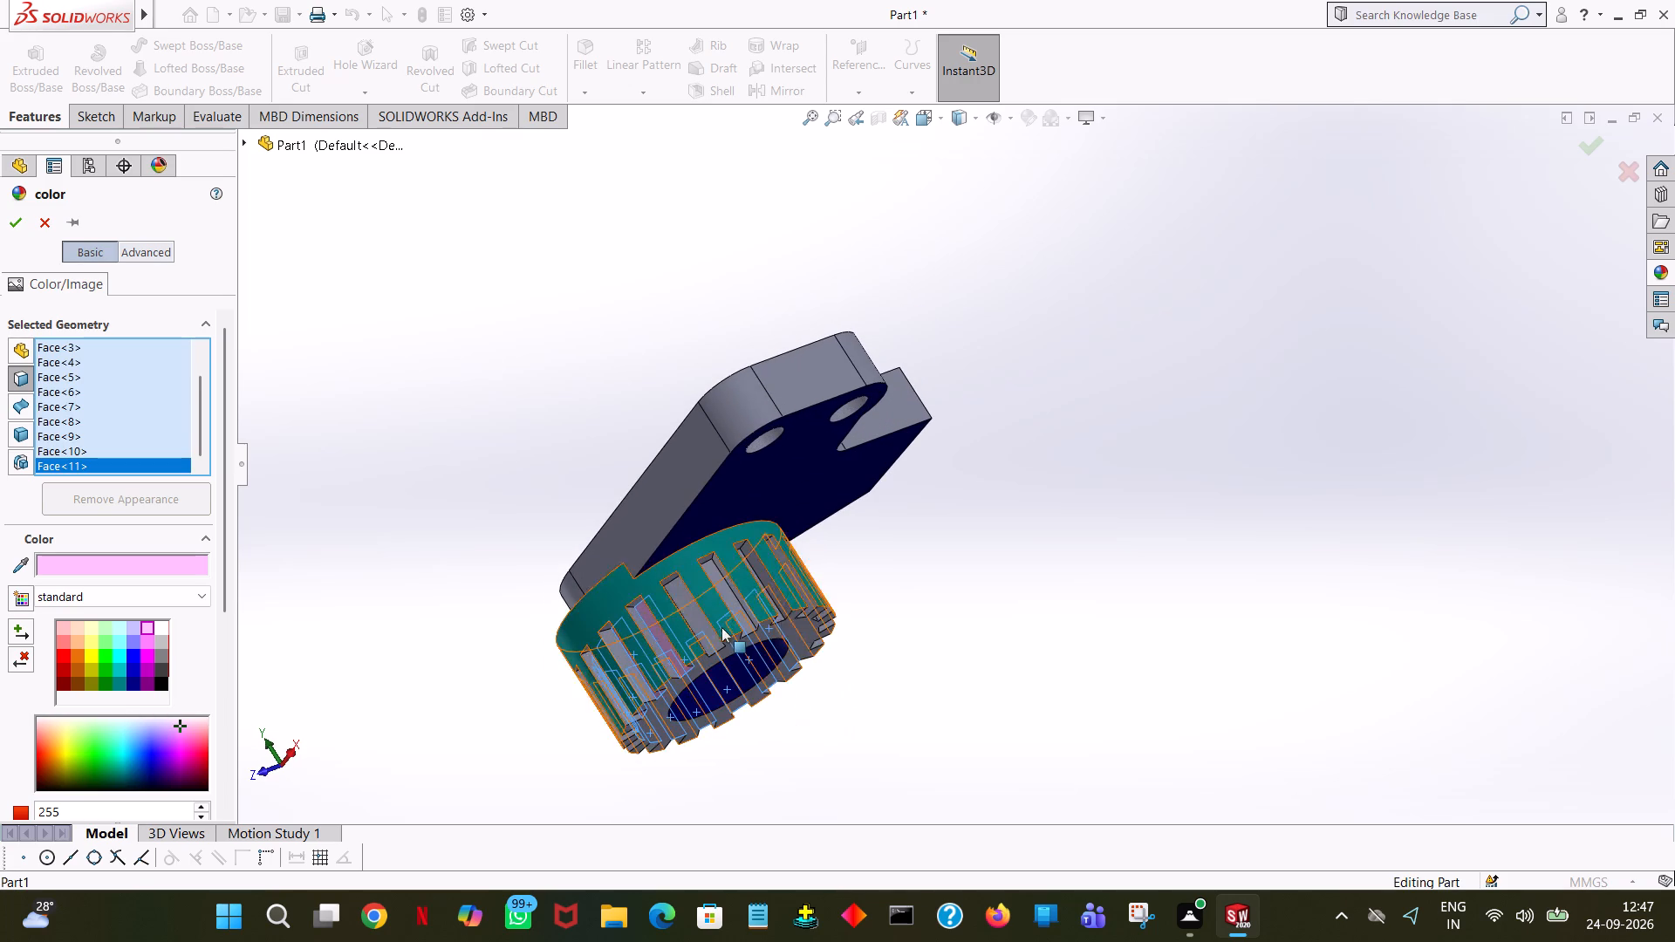
pyautogui.moveTo(1084, 679); pyautogui.dragTo(1073, 723, button='middle')
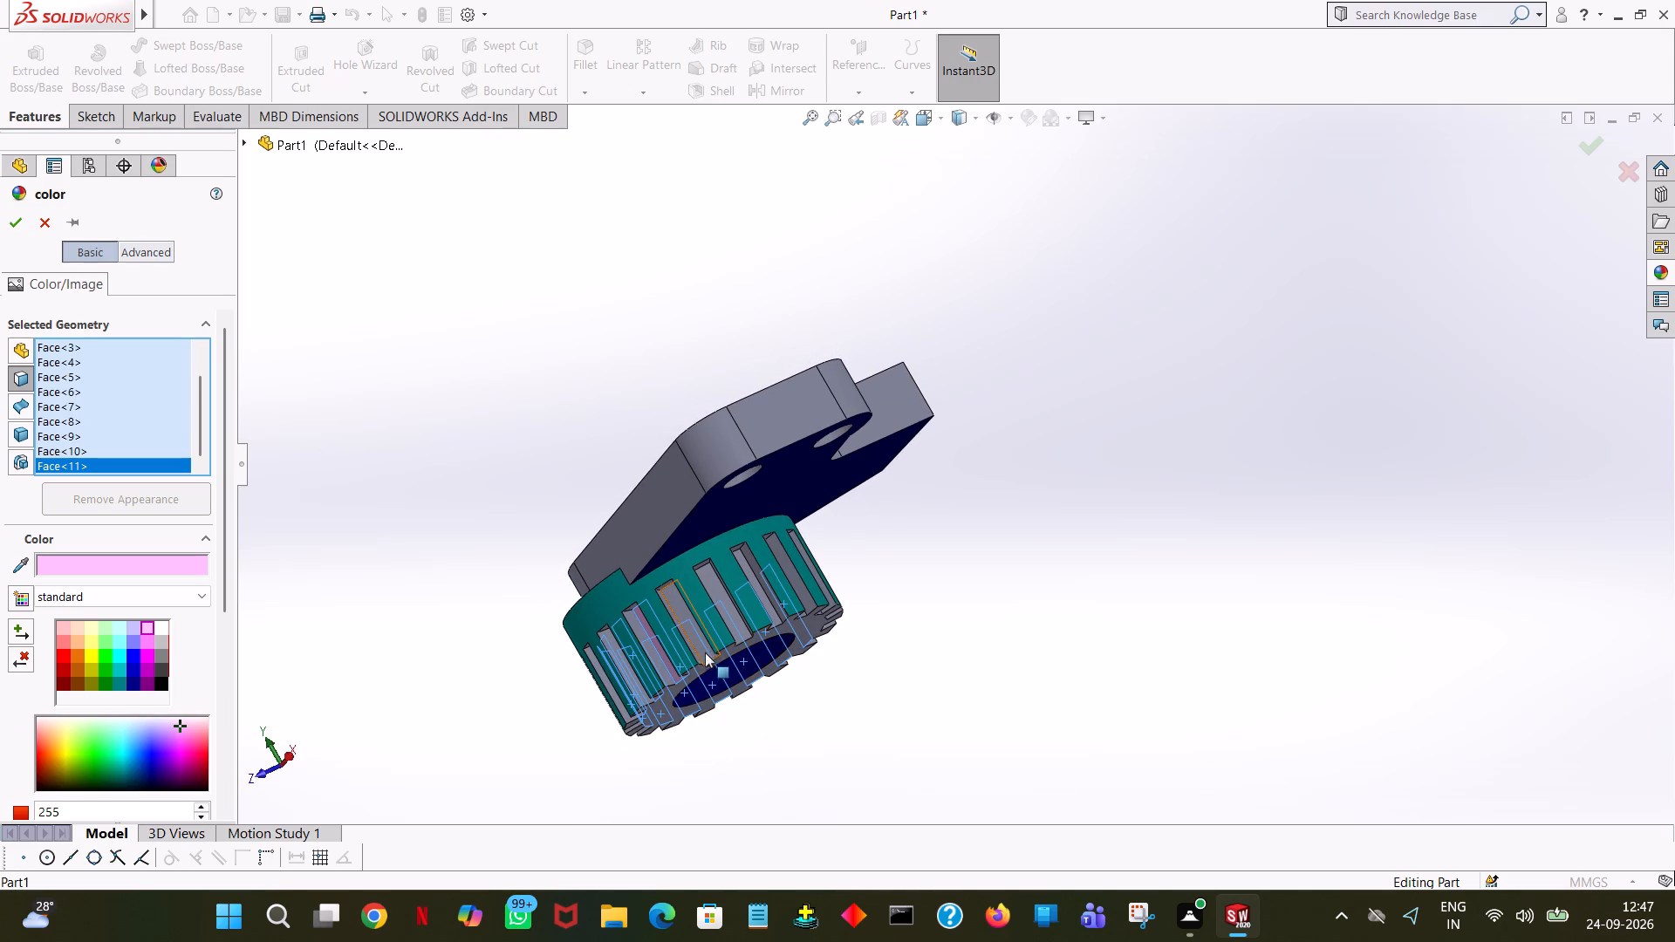
pyautogui.click(694, 638)
pyautogui.click(726, 617)
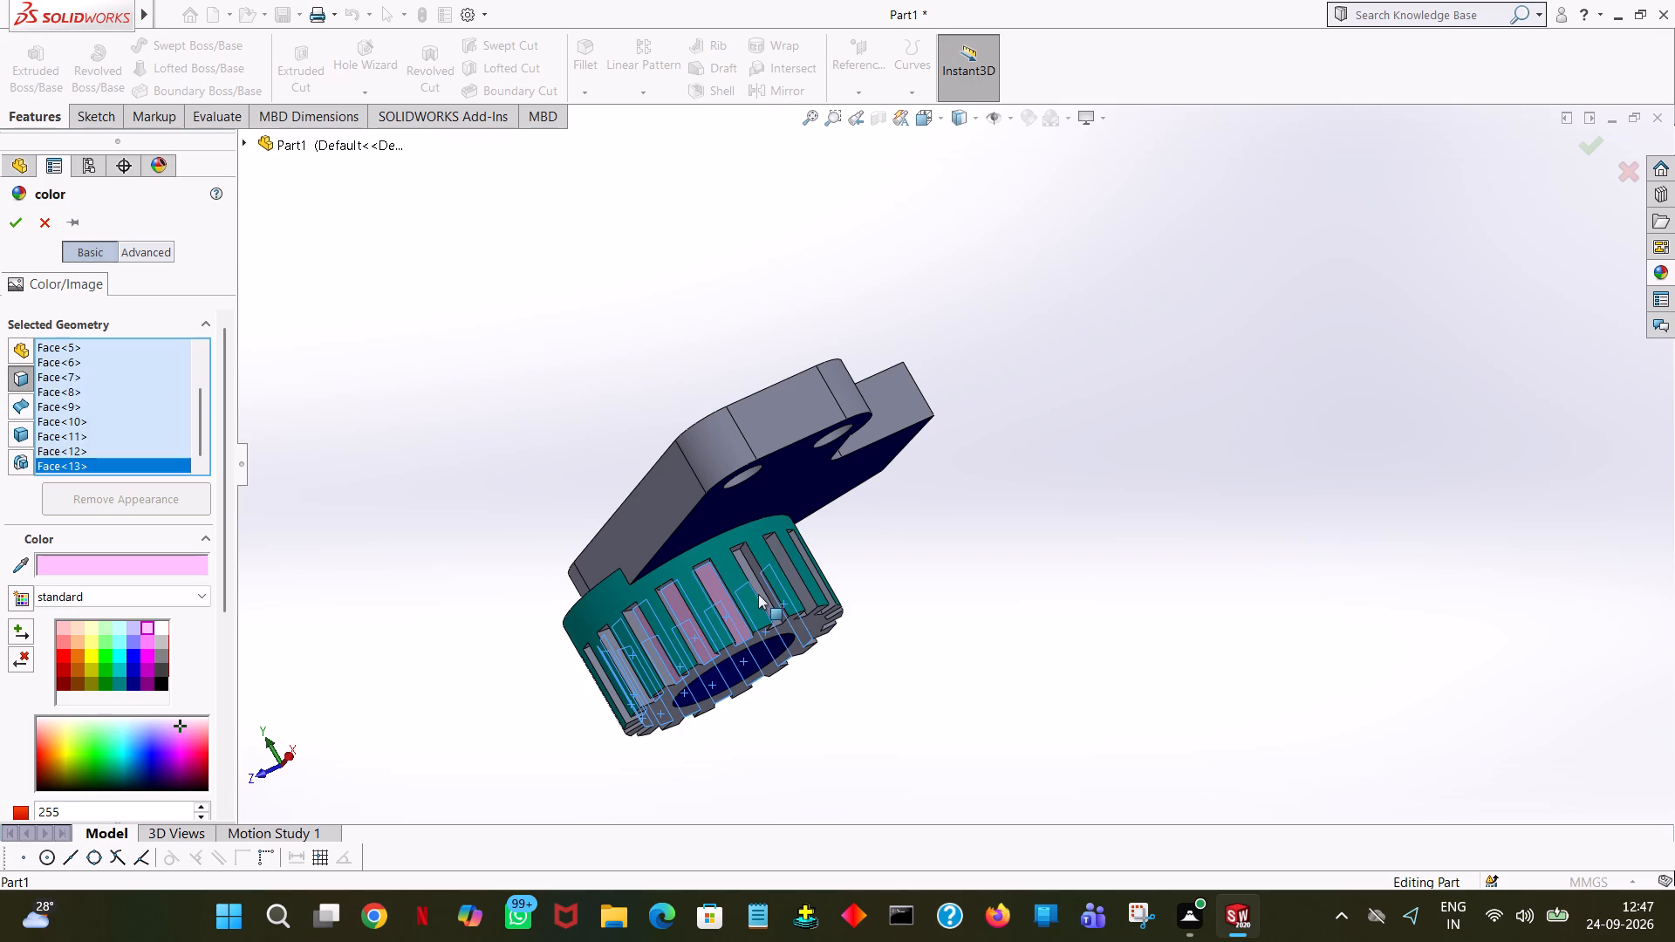
pyautogui.click(758, 594)
# Add five further groove floor faces on the hub to the selection and apply the light pink colour.
pyautogui.moveTo(866, 637); pyautogui.dragTo(772, 705, button='middle')
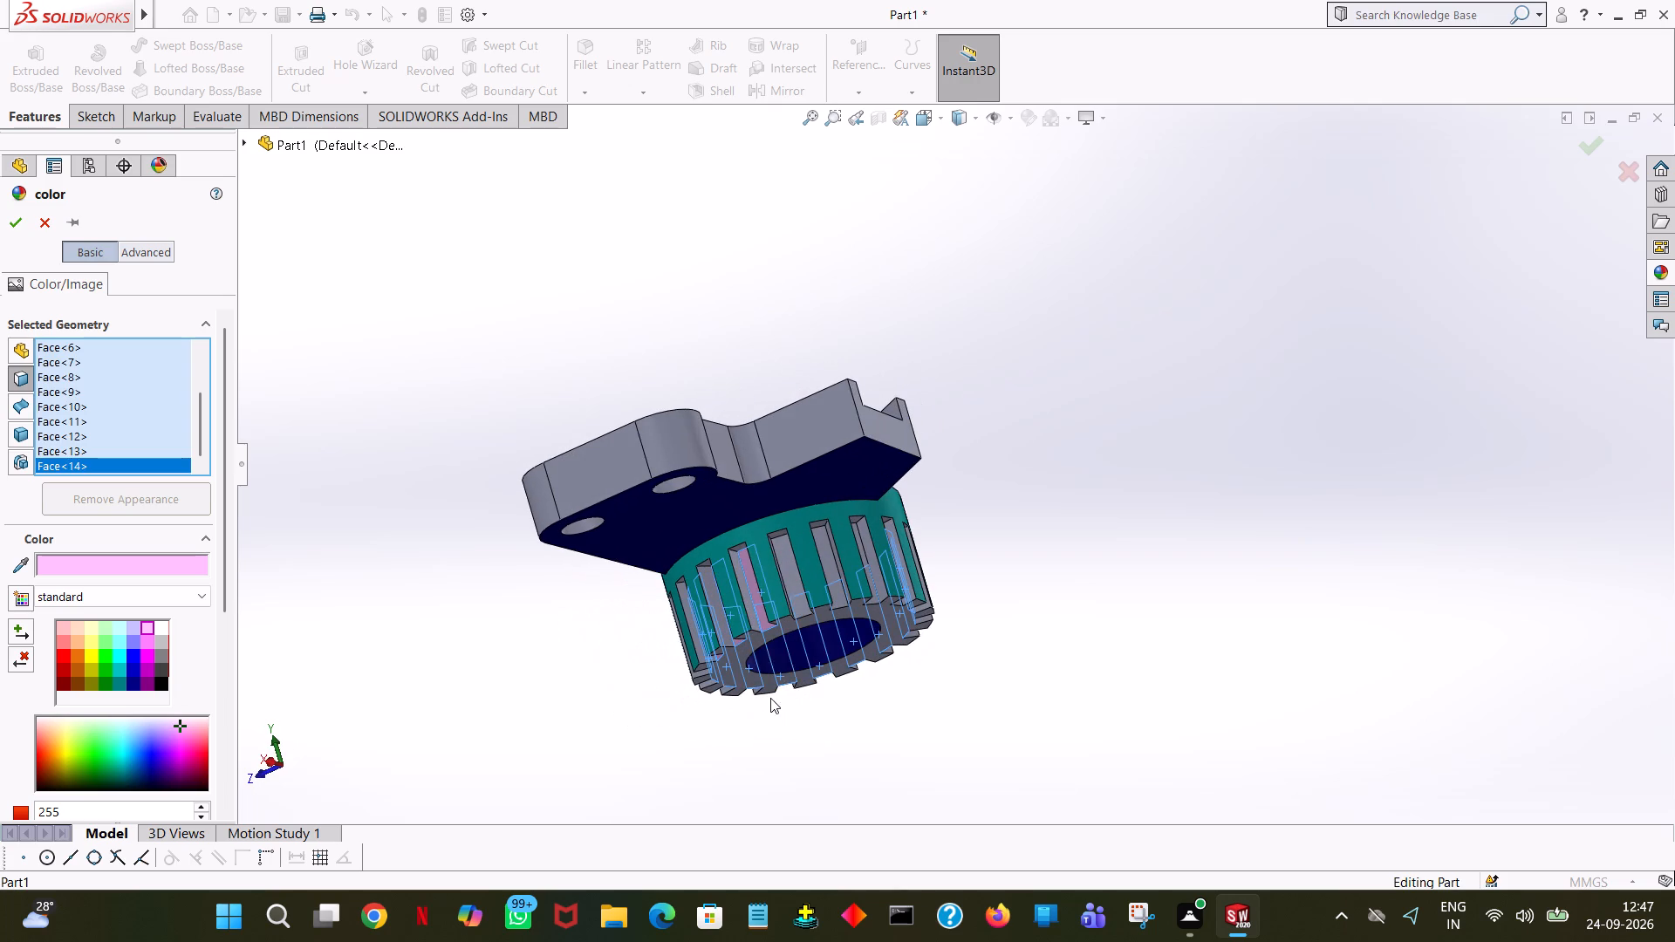
pyautogui.click(796, 593)
pyautogui.click(836, 579)
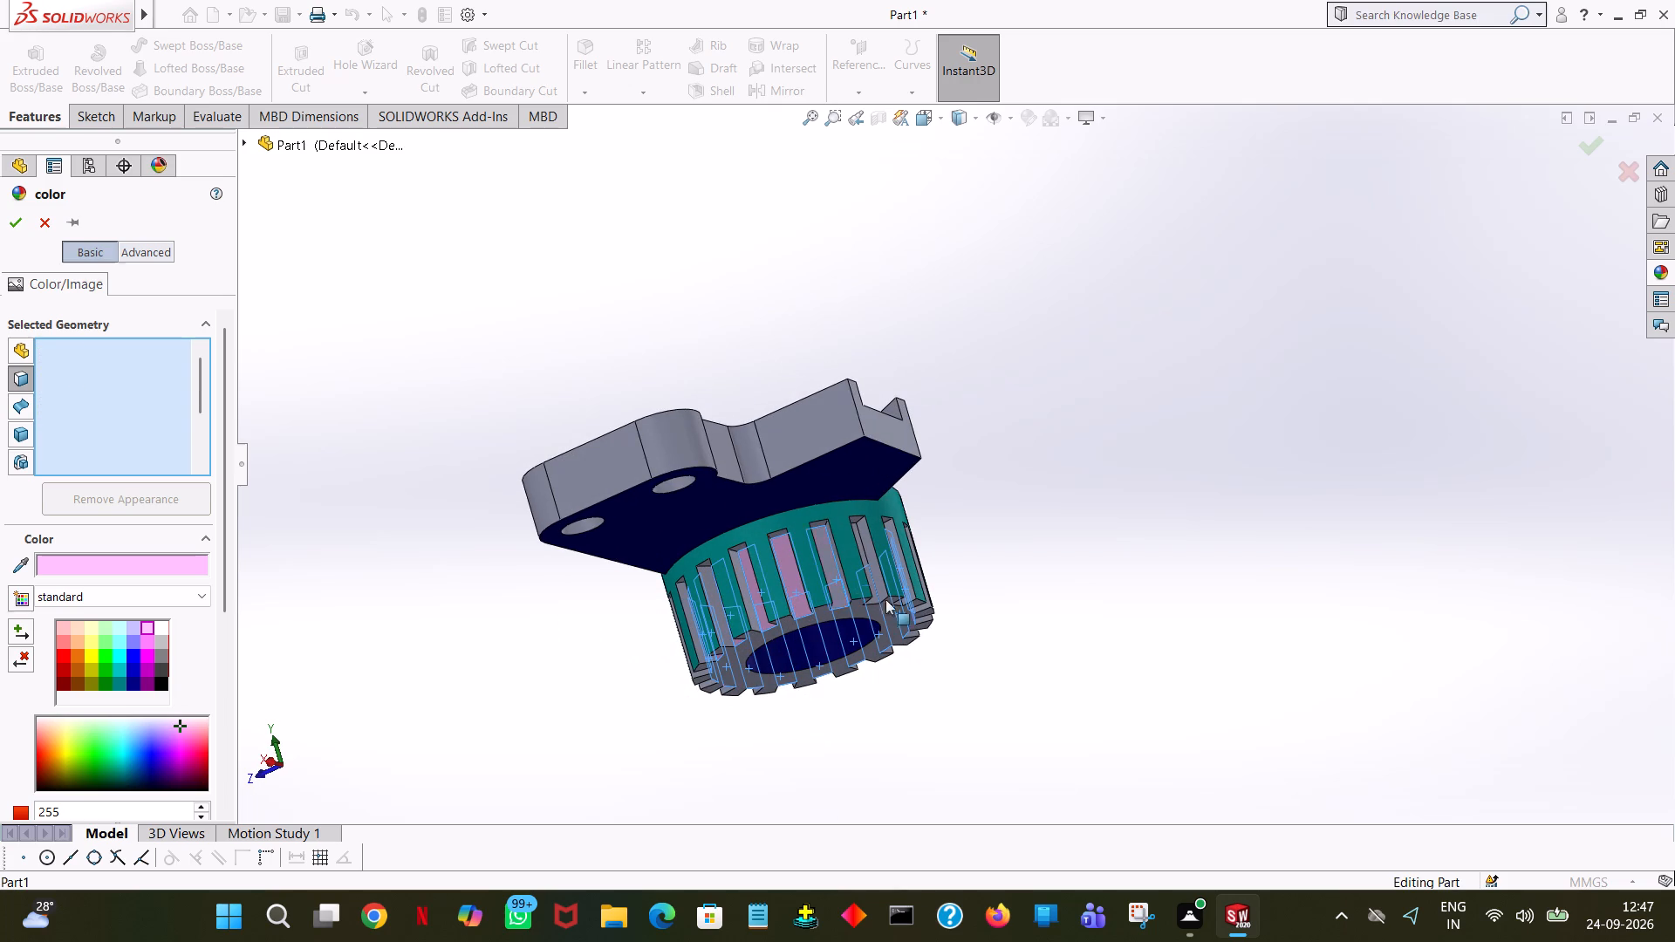
pyautogui.moveTo(906, 640); pyautogui.dragTo(809, 653, button='middle')
pyautogui.click(846, 571)
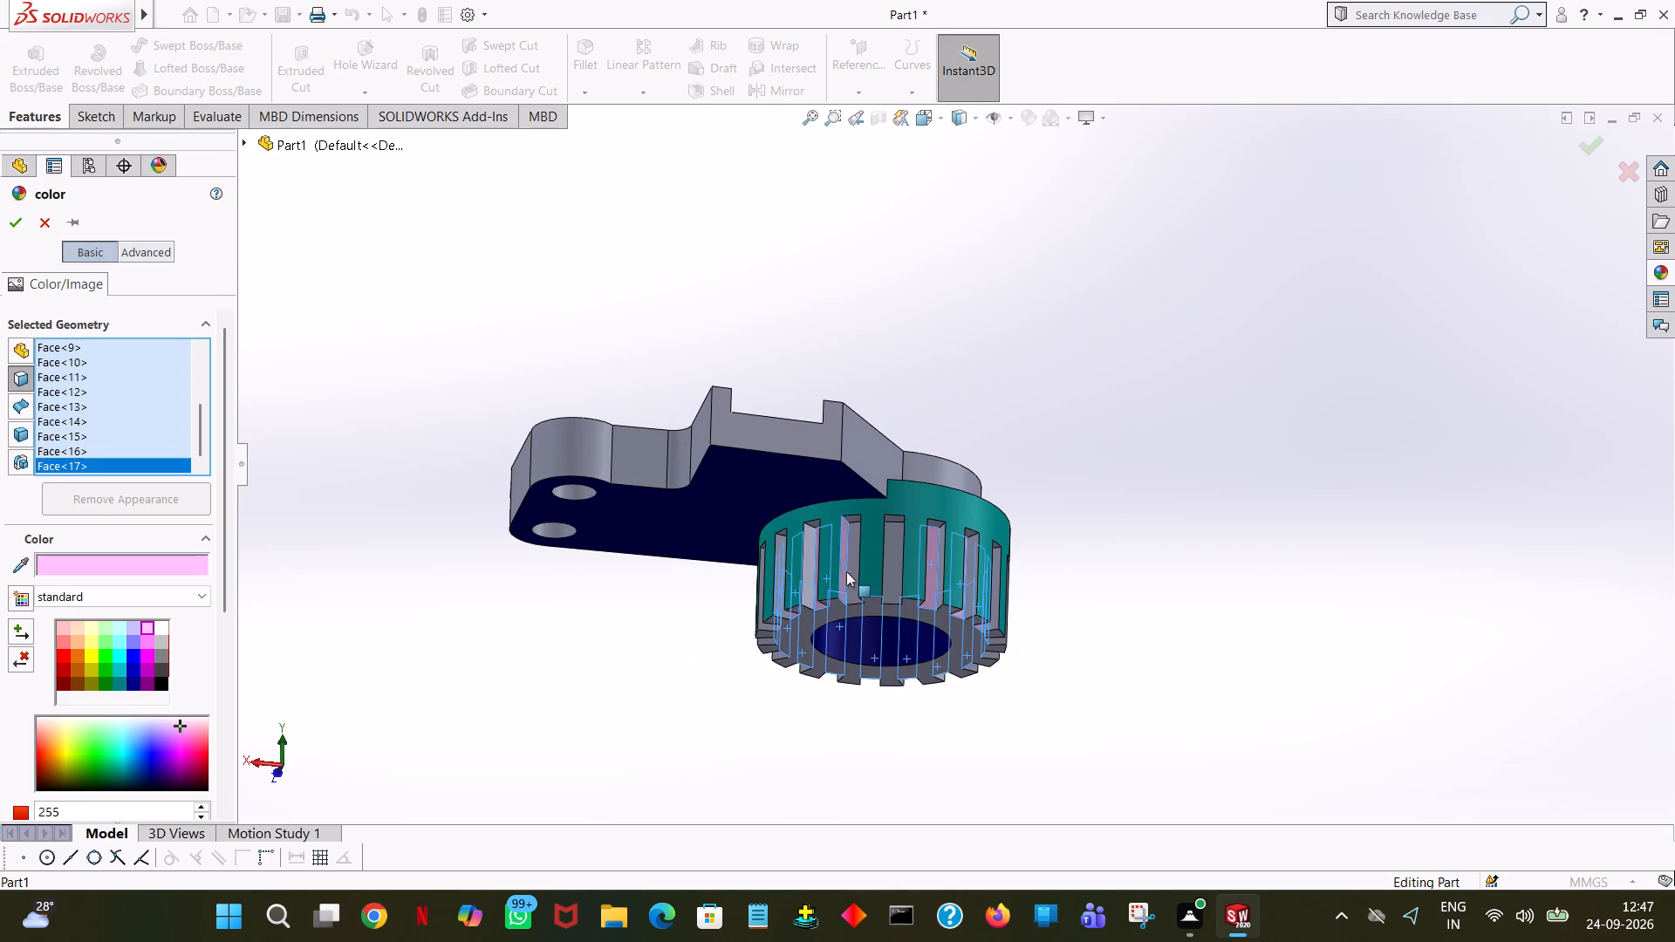
pyautogui.click(851, 574)
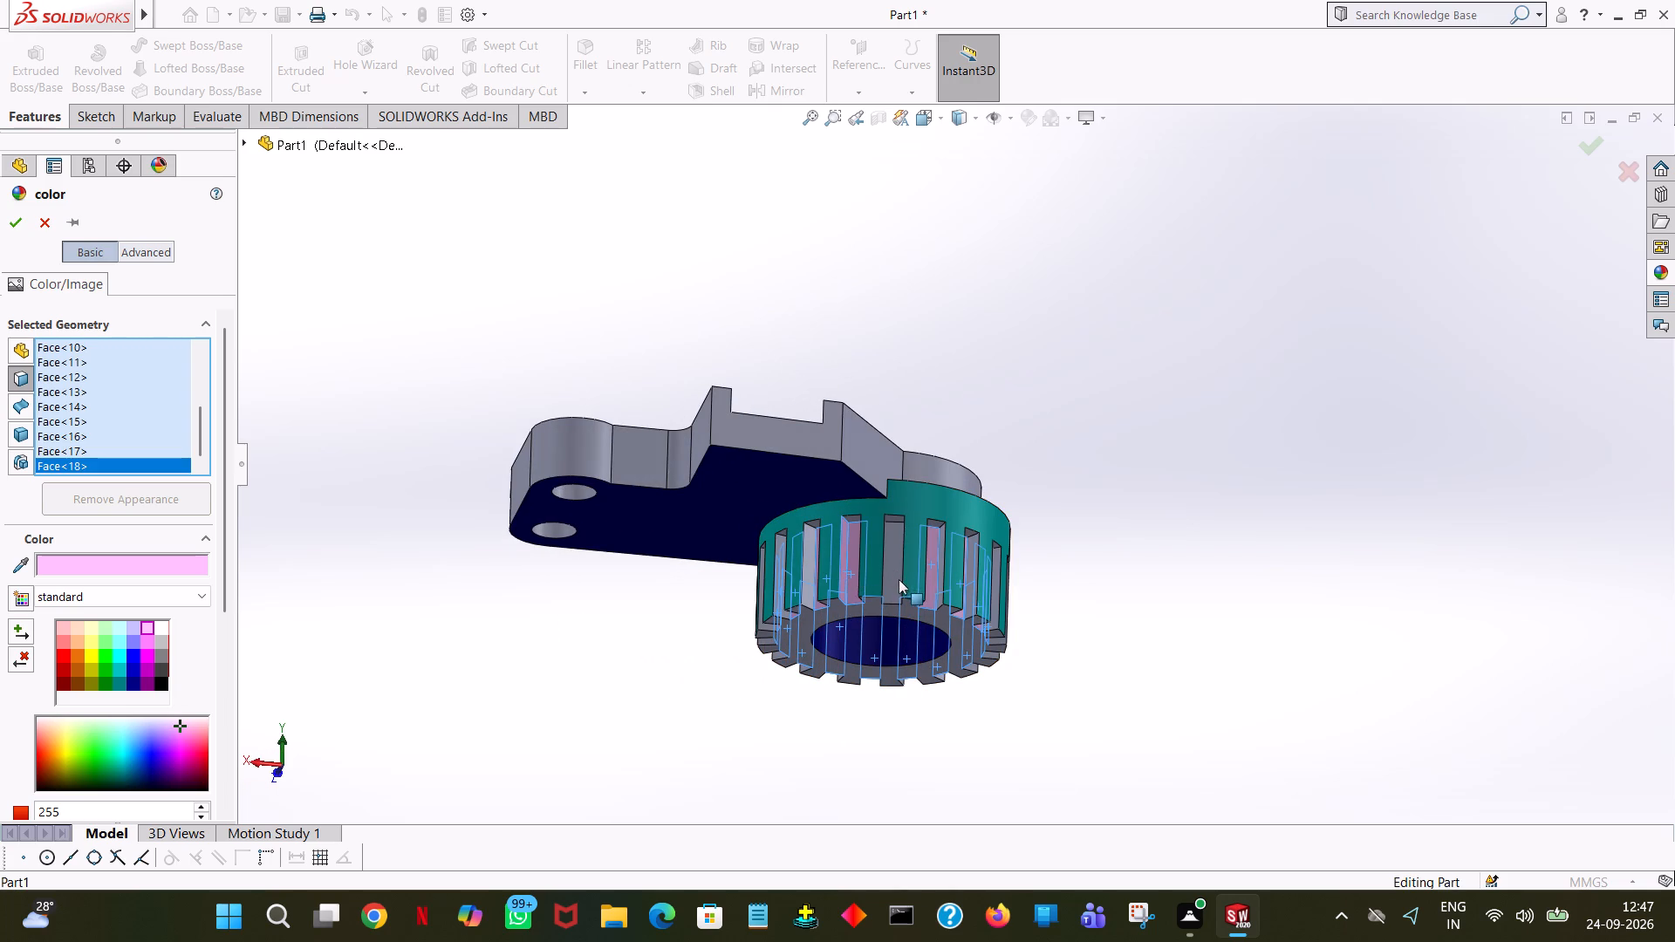
pyautogui.click(895, 575)
pyautogui.moveTo(1031, 632); pyautogui.dragTo(928, 618, button='middle')
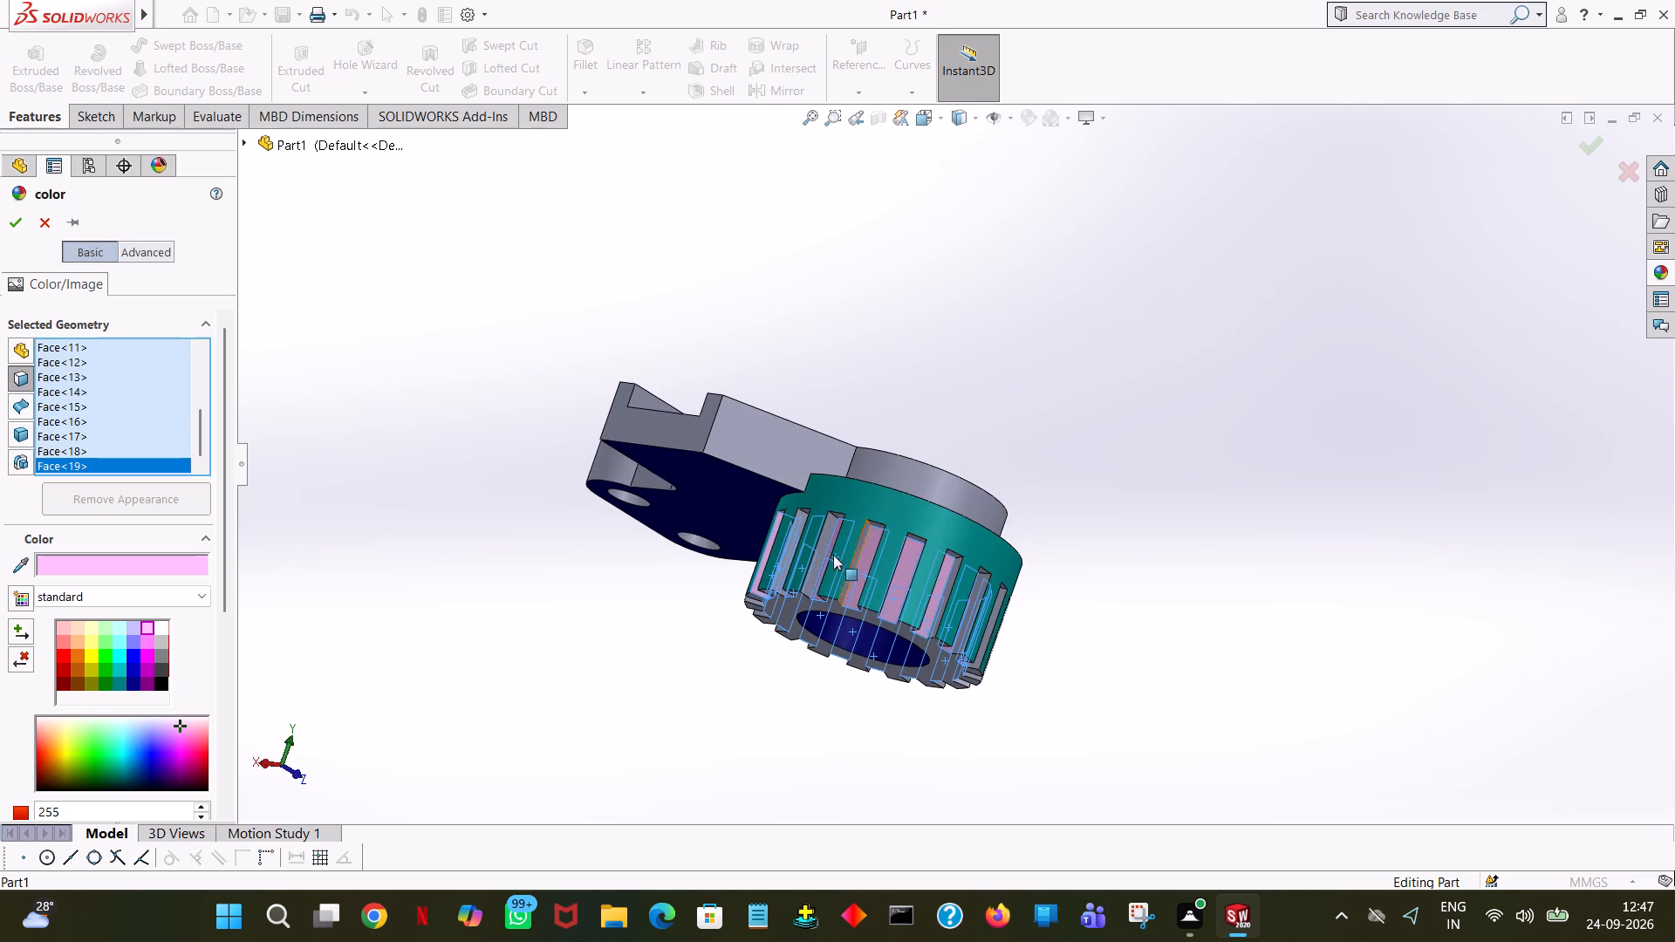
pyautogui.moveTo(1474, 639); pyautogui.dragTo(1350, 555, button='middle')
pyautogui.click(17, 221)
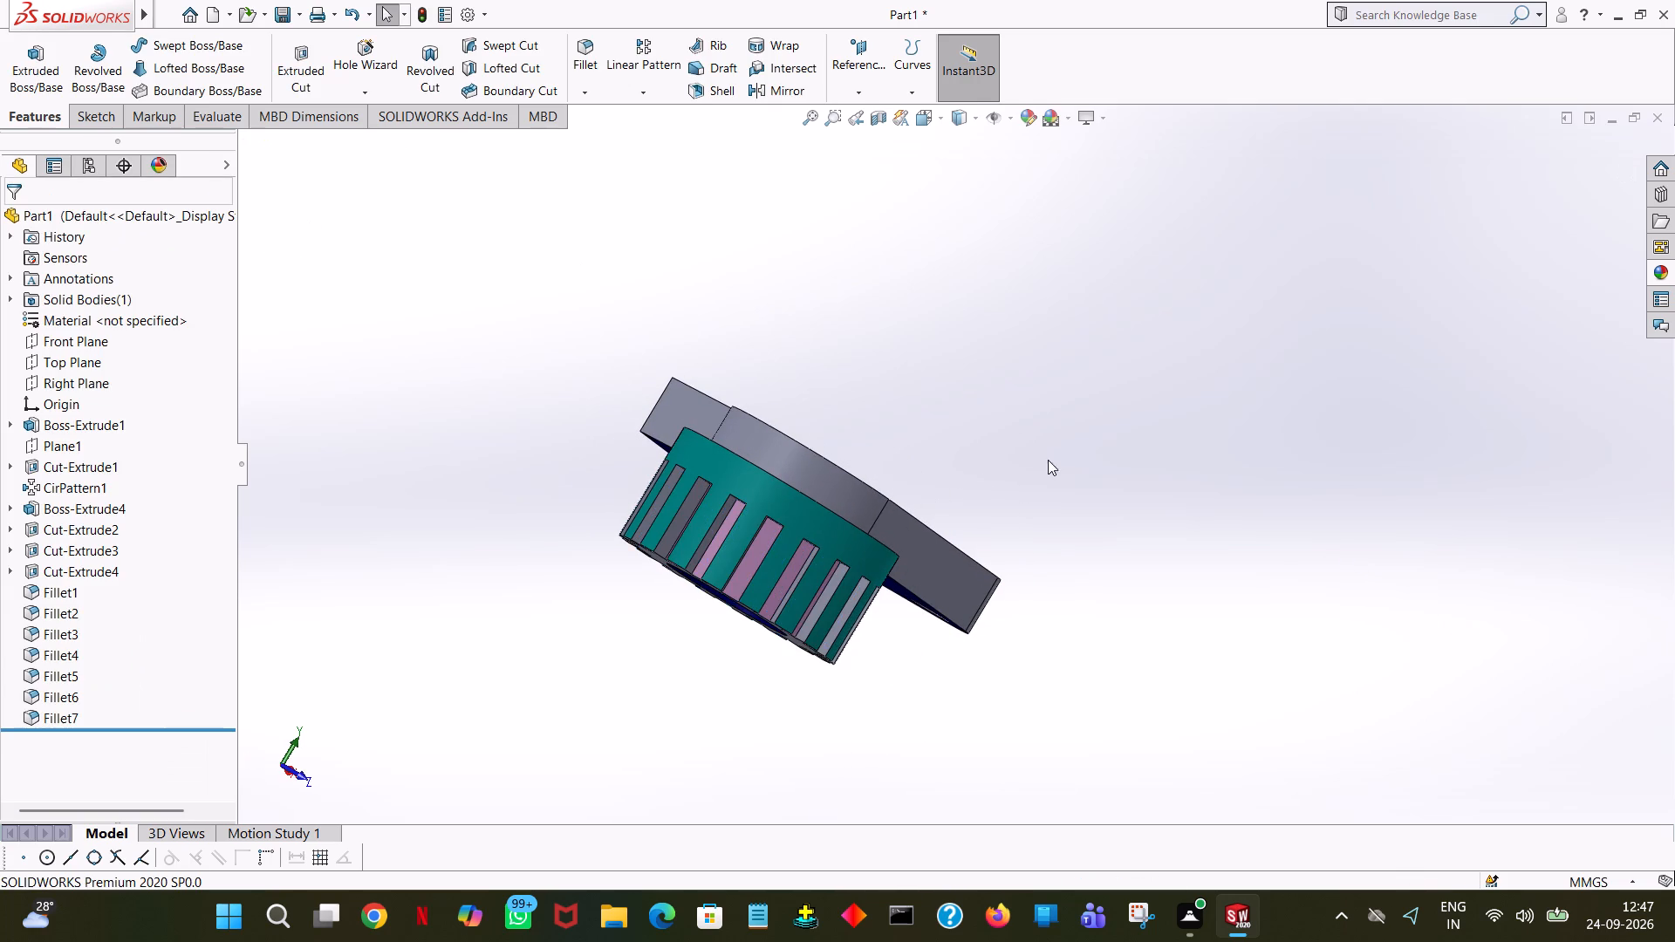
# Give the inner wall face of the 62 mm upper bore a pale red colour, applied to that face only.
pyautogui.moveTo(1004, 502); pyautogui.dragTo(1275, 334, button='middle')
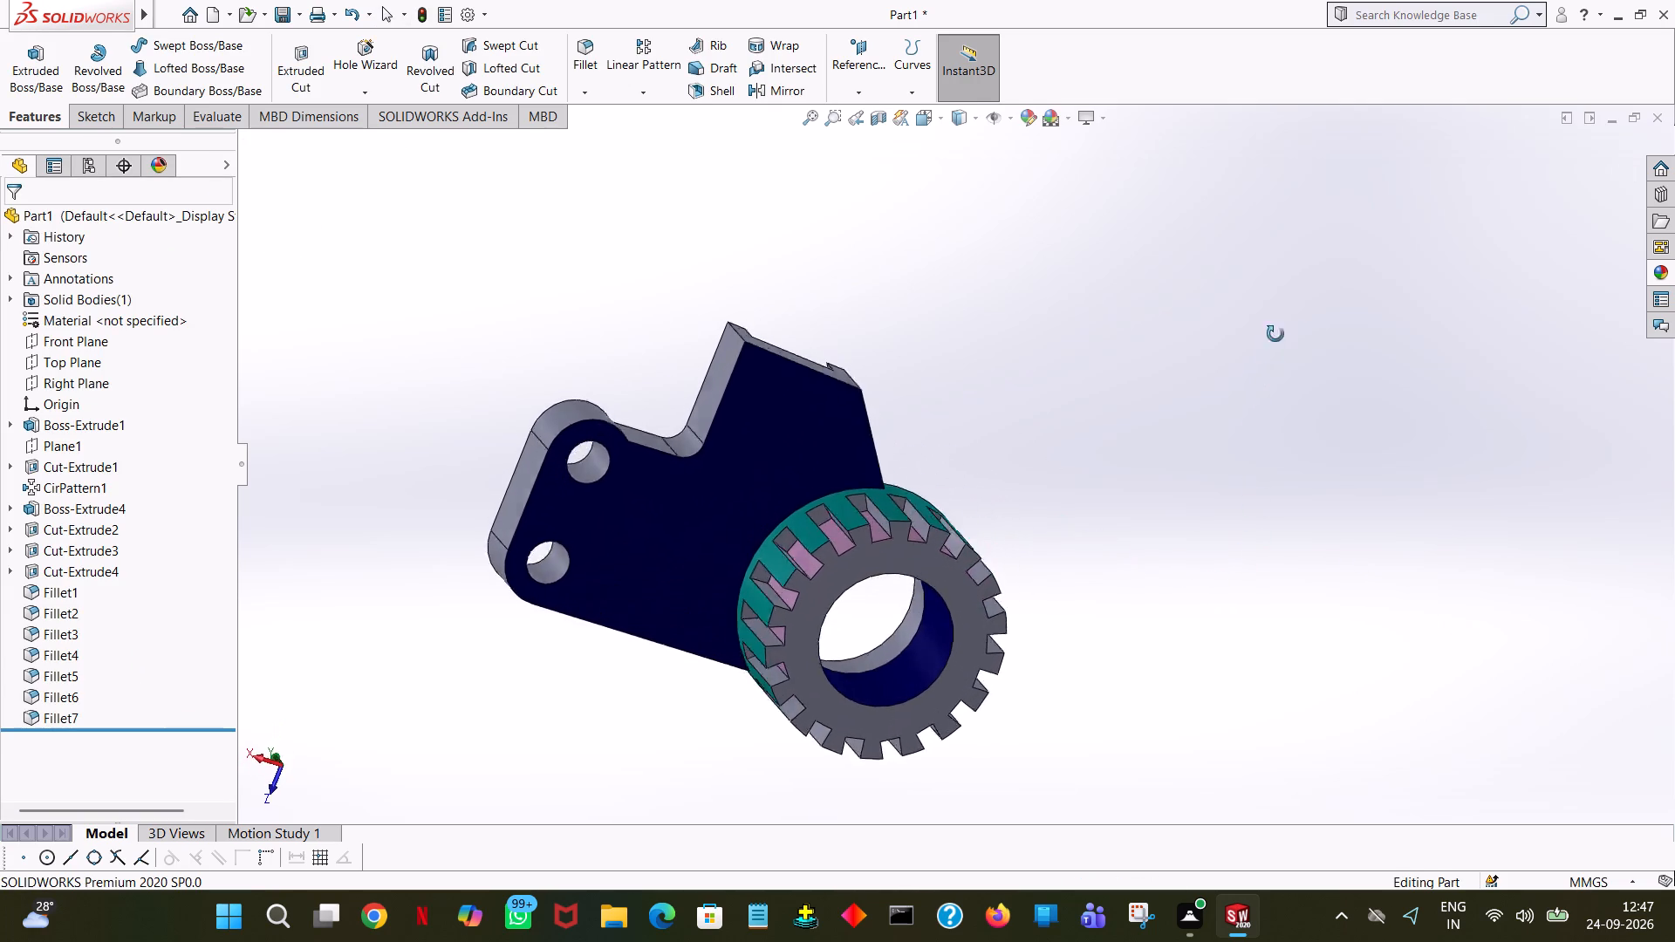
pyautogui.moveTo(1275, 334); pyautogui.dragTo(952, 564, button='middle')
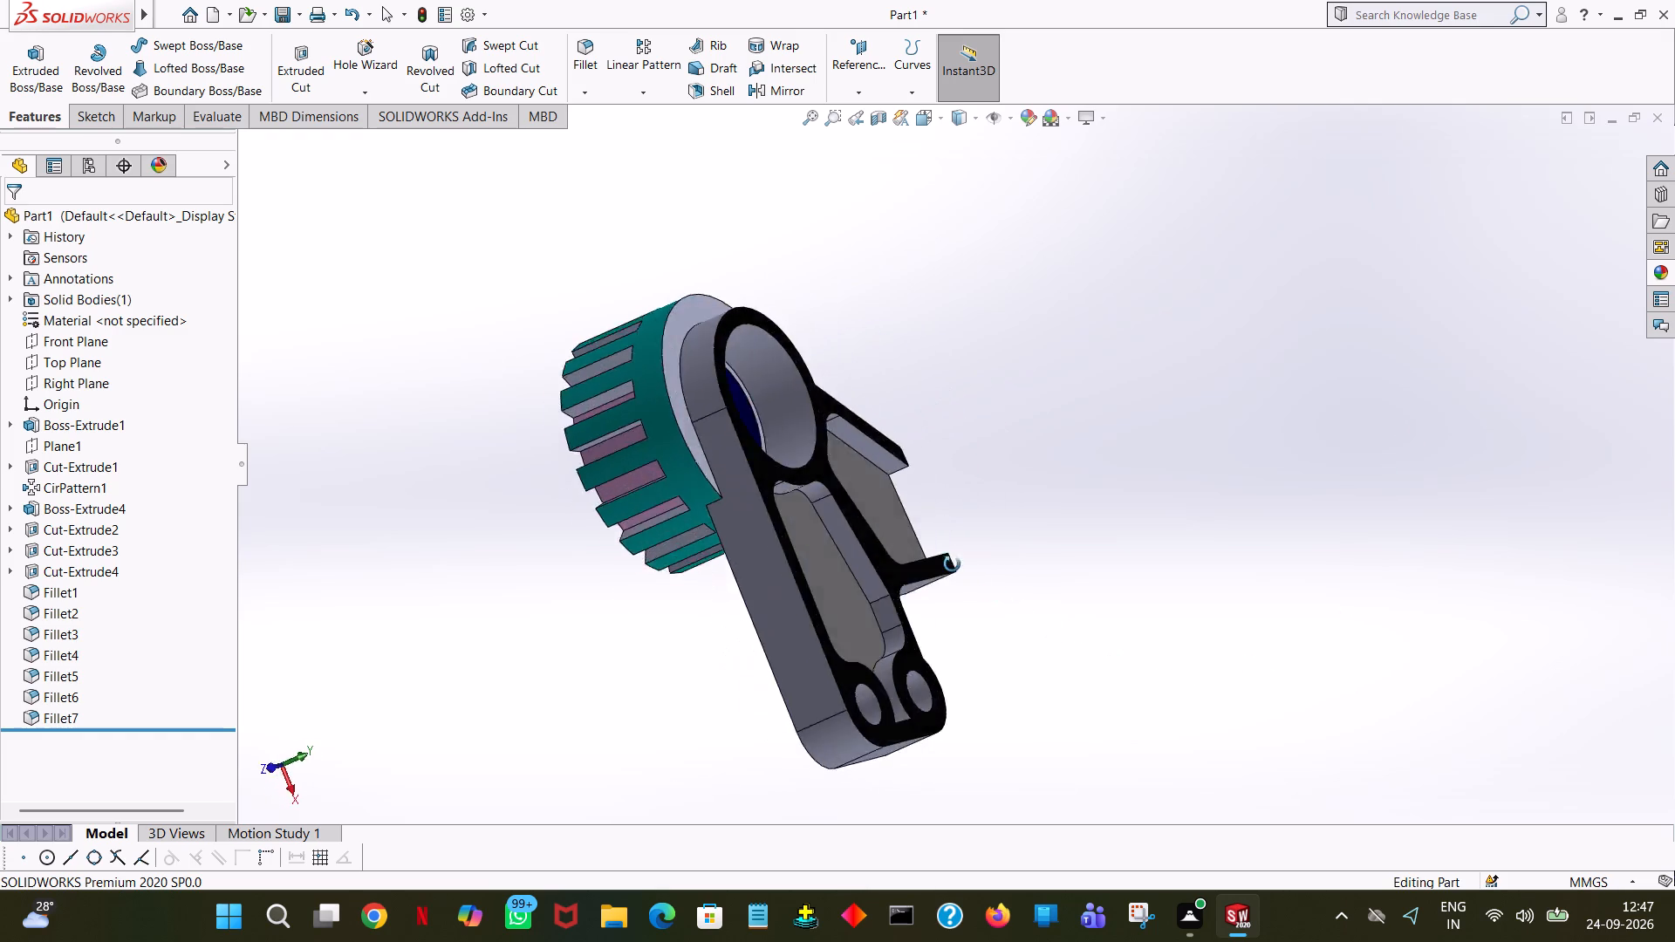
pyautogui.moveTo(952, 564); pyautogui.dragTo(826, 462, button='middle')
pyautogui.moveTo(1280, 721); pyautogui.dragTo(1300, 711, button='middle')
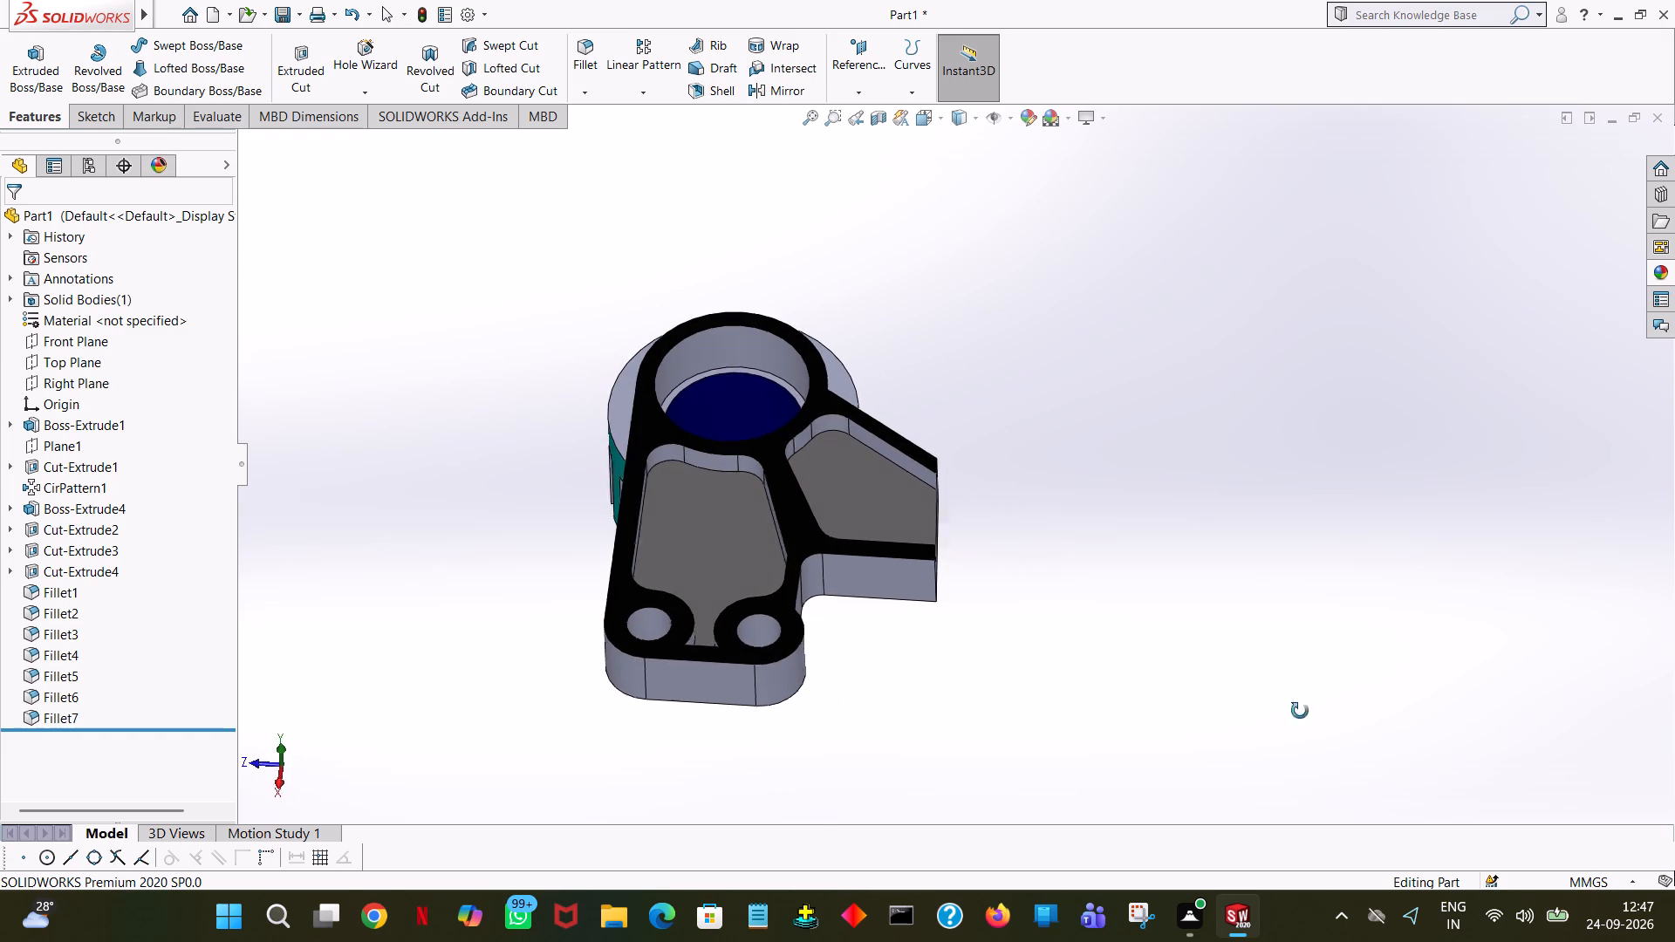
pyautogui.moveTo(1300, 711); pyautogui.dragTo(1581, 769, button='middle')
pyautogui.moveTo(1229, 500); pyautogui.dragTo(858, 495, button='middle')
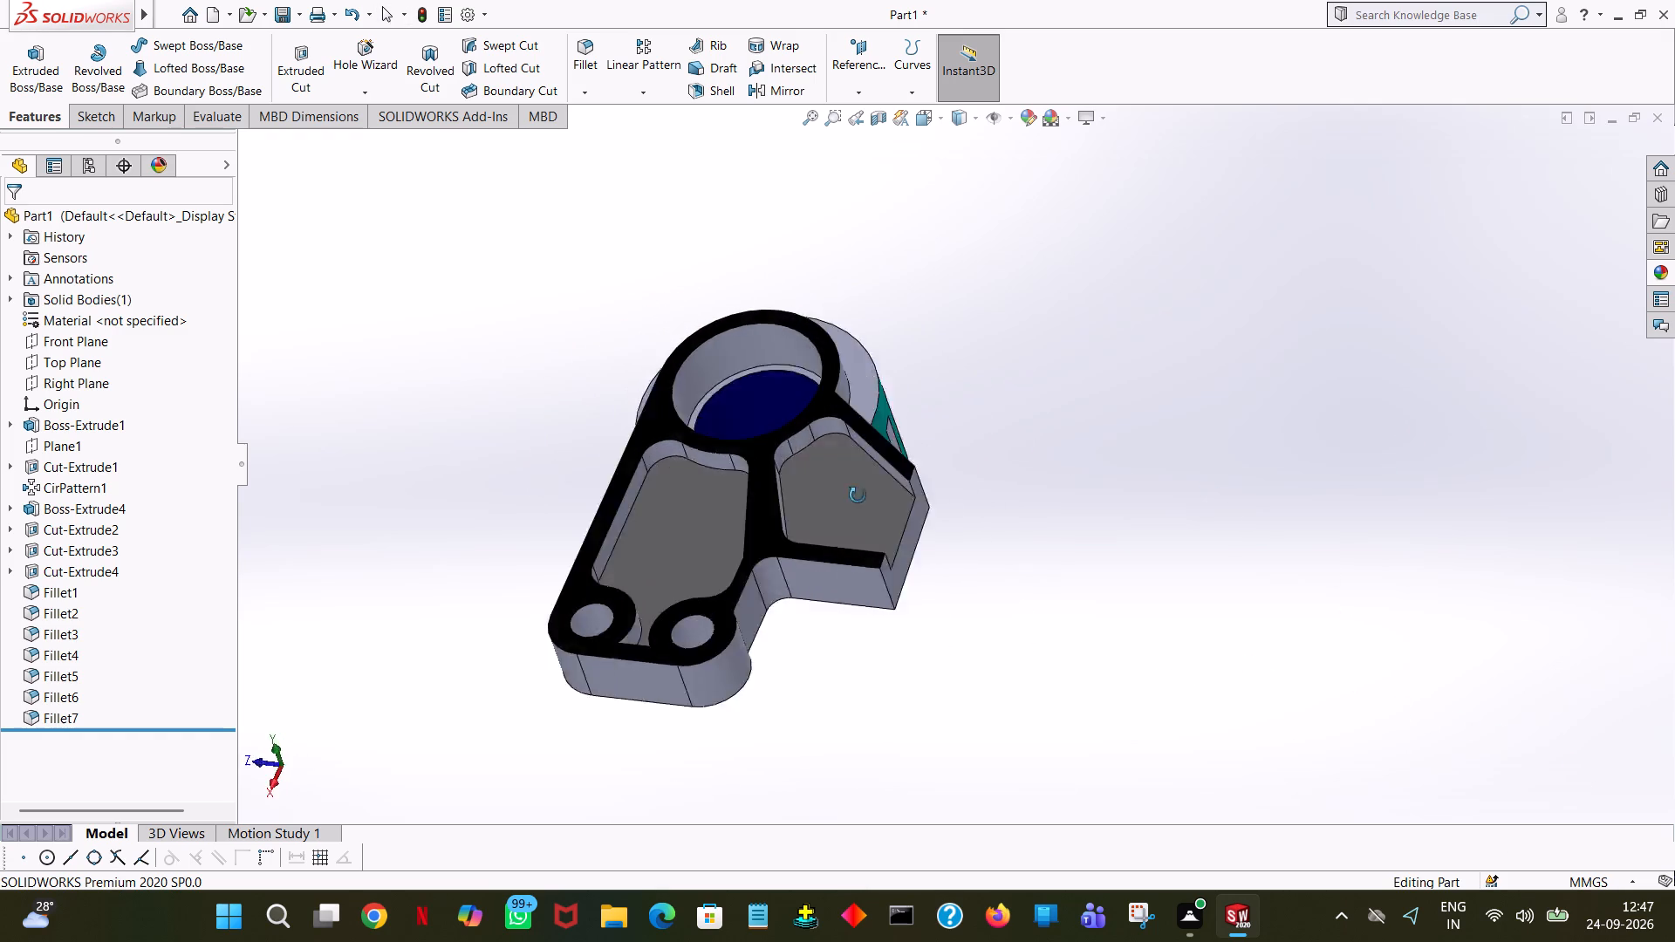
pyautogui.moveTo(858, 495); pyautogui.dragTo(894, 542, button='middle')
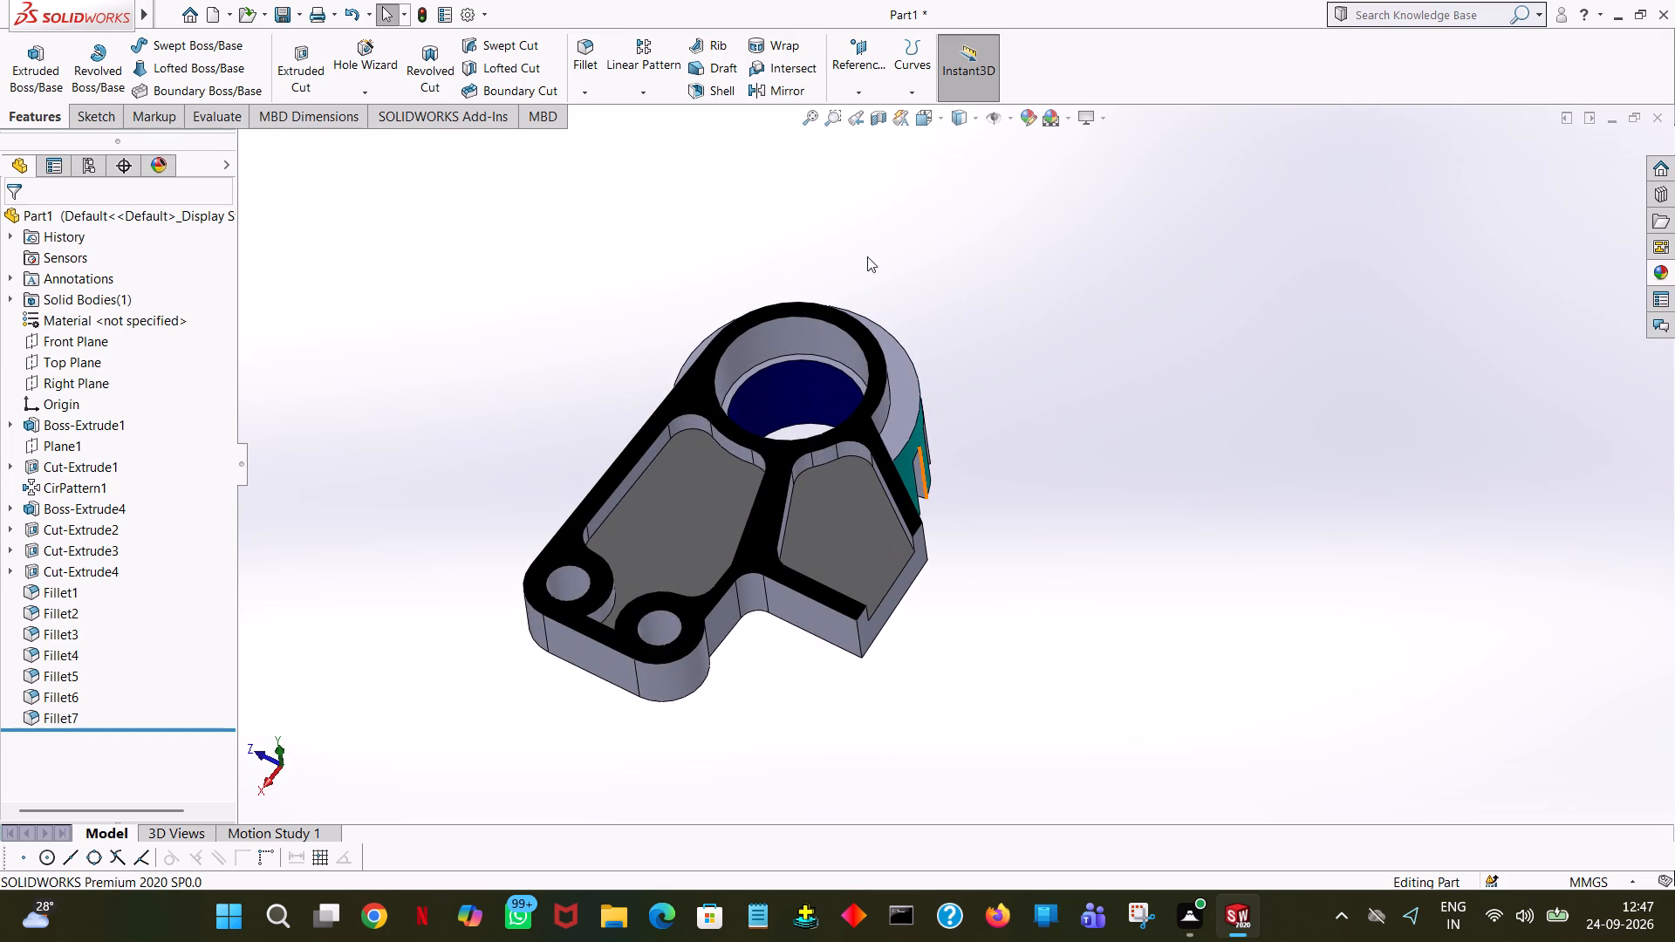
pyautogui.click(810, 338)
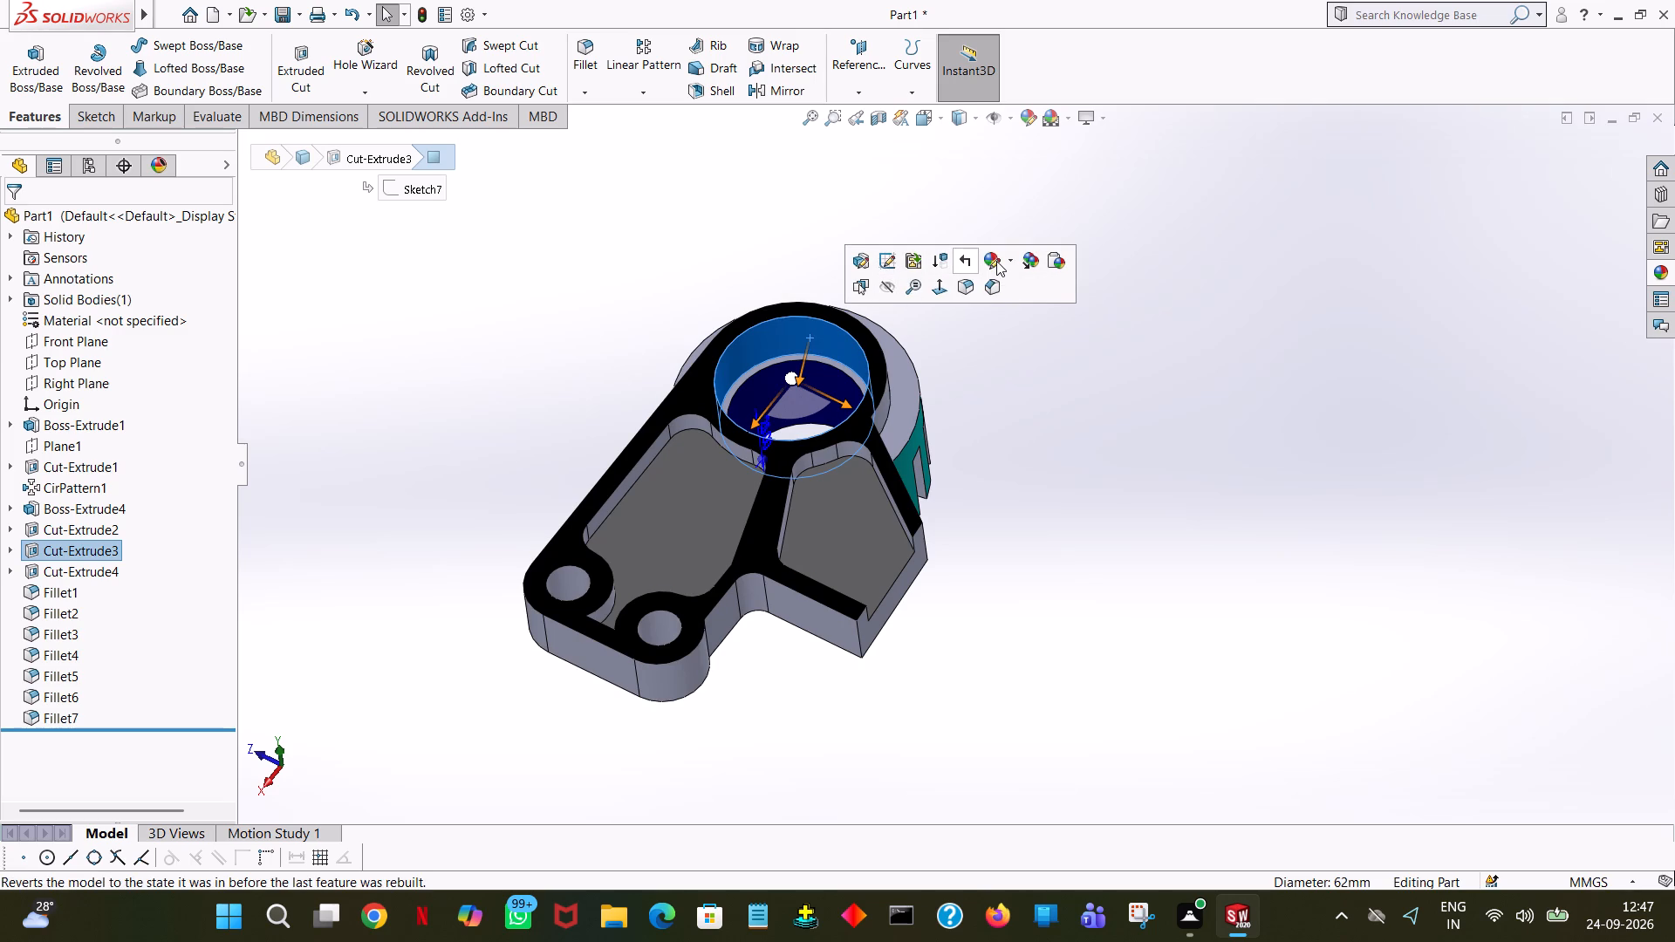
pyautogui.click(997, 261)
pyautogui.click(1005, 299)
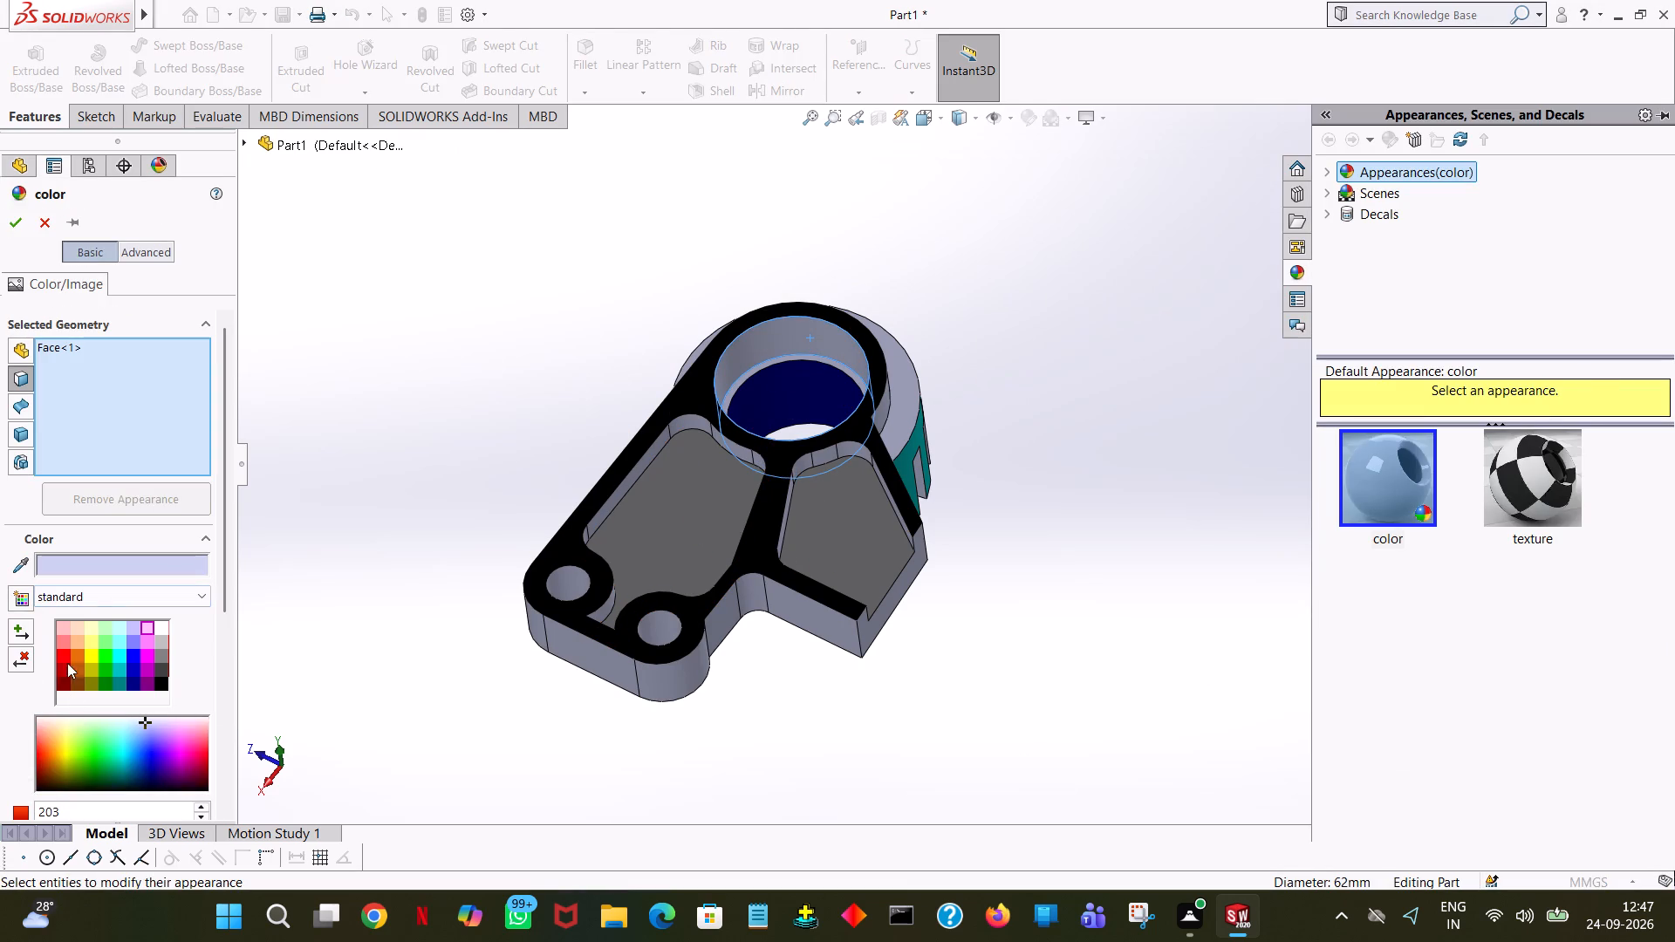
pyautogui.click(58, 662)
pyautogui.click(58, 652)
pyautogui.click(68, 627)
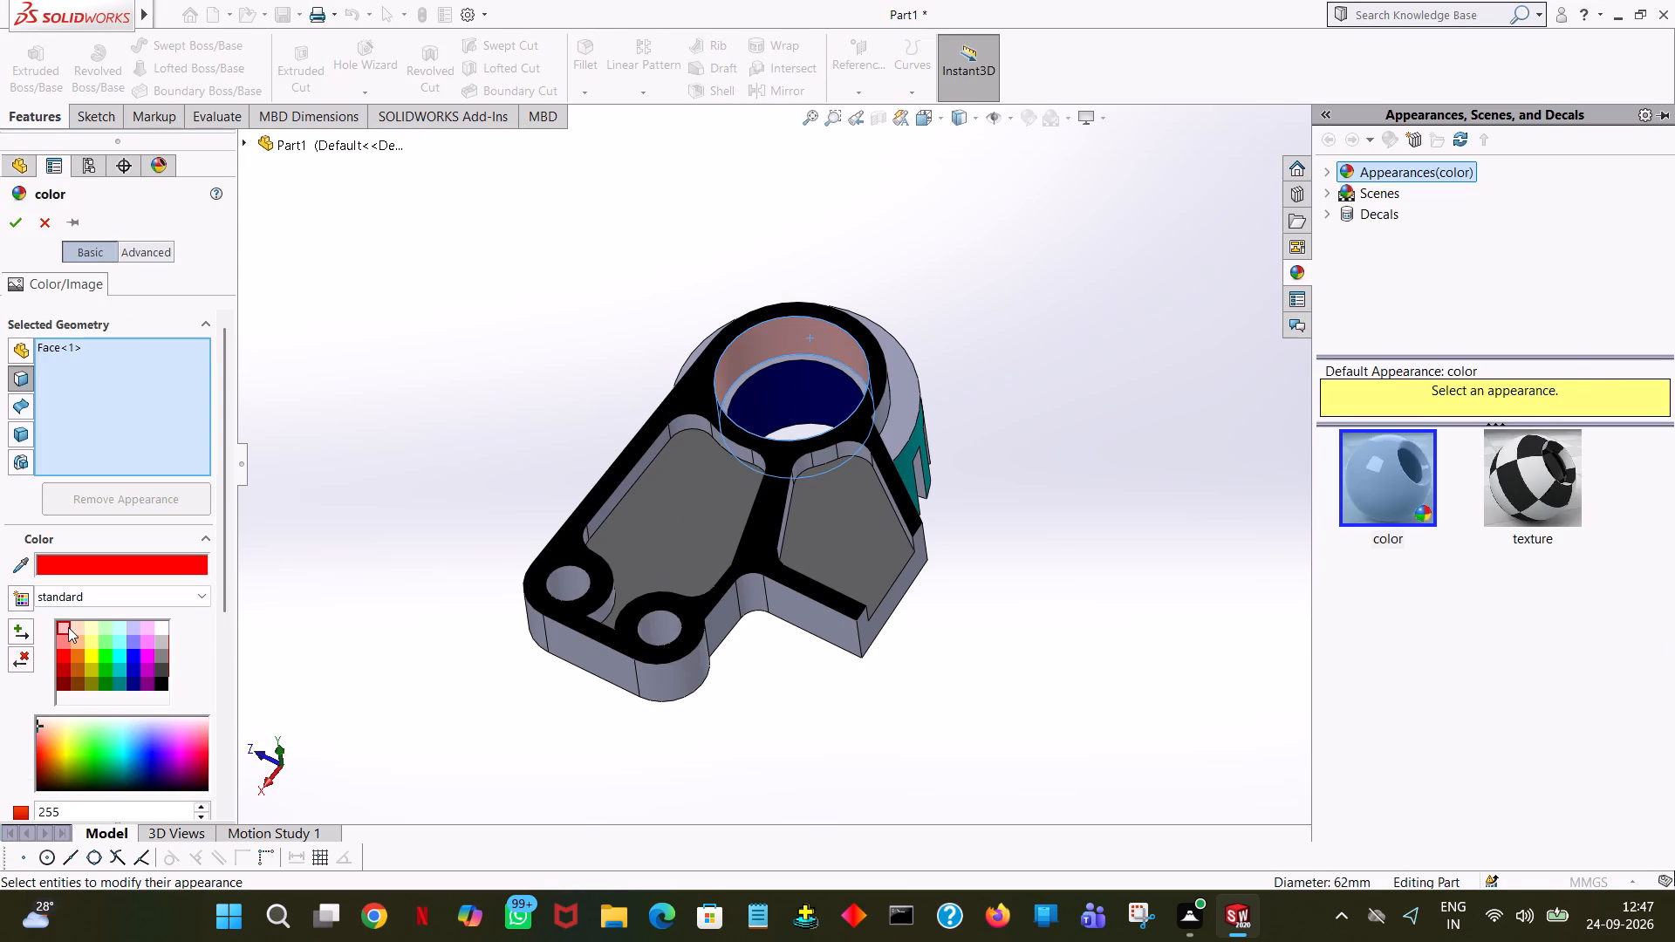
# Add the three outer side faces of the short arm with the open pocket to the pale red colour selection.
pyautogui.moveTo(1067, 659); pyautogui.dragTo(1179, 777, button='middle')
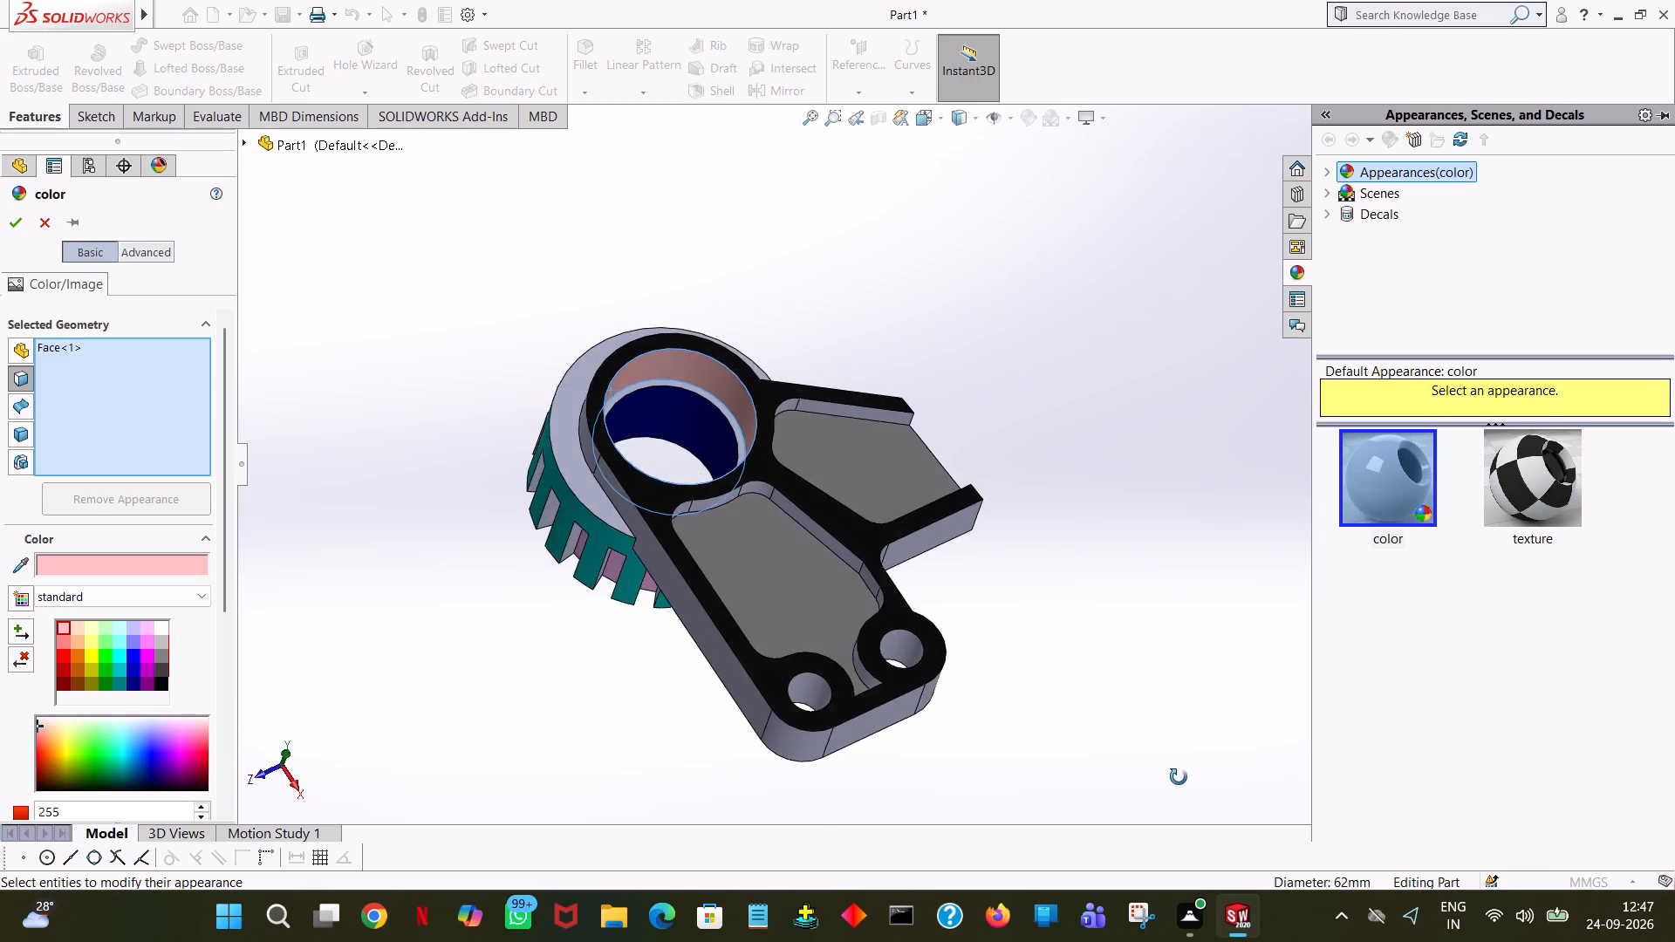
pyautogui.moveTo(1179, 777); pyautogui.dragTo(924, 687, button='middle')
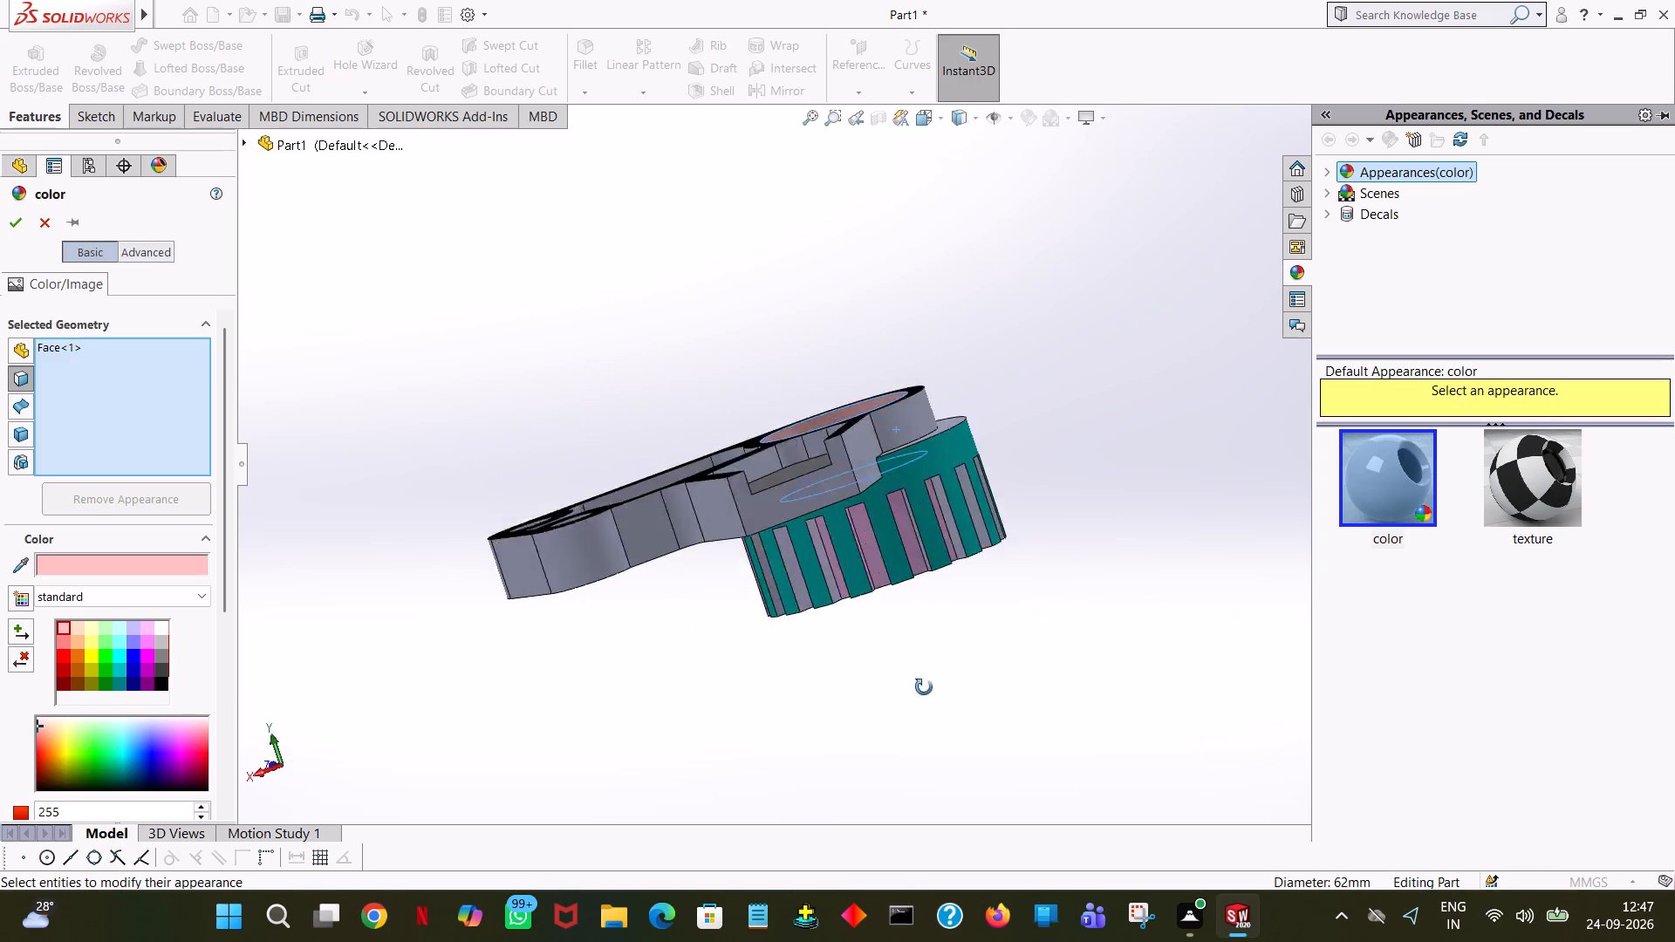
pyautogui.moveTo(924, 687); pyautogui.dragTo(901, 795, button='middle')
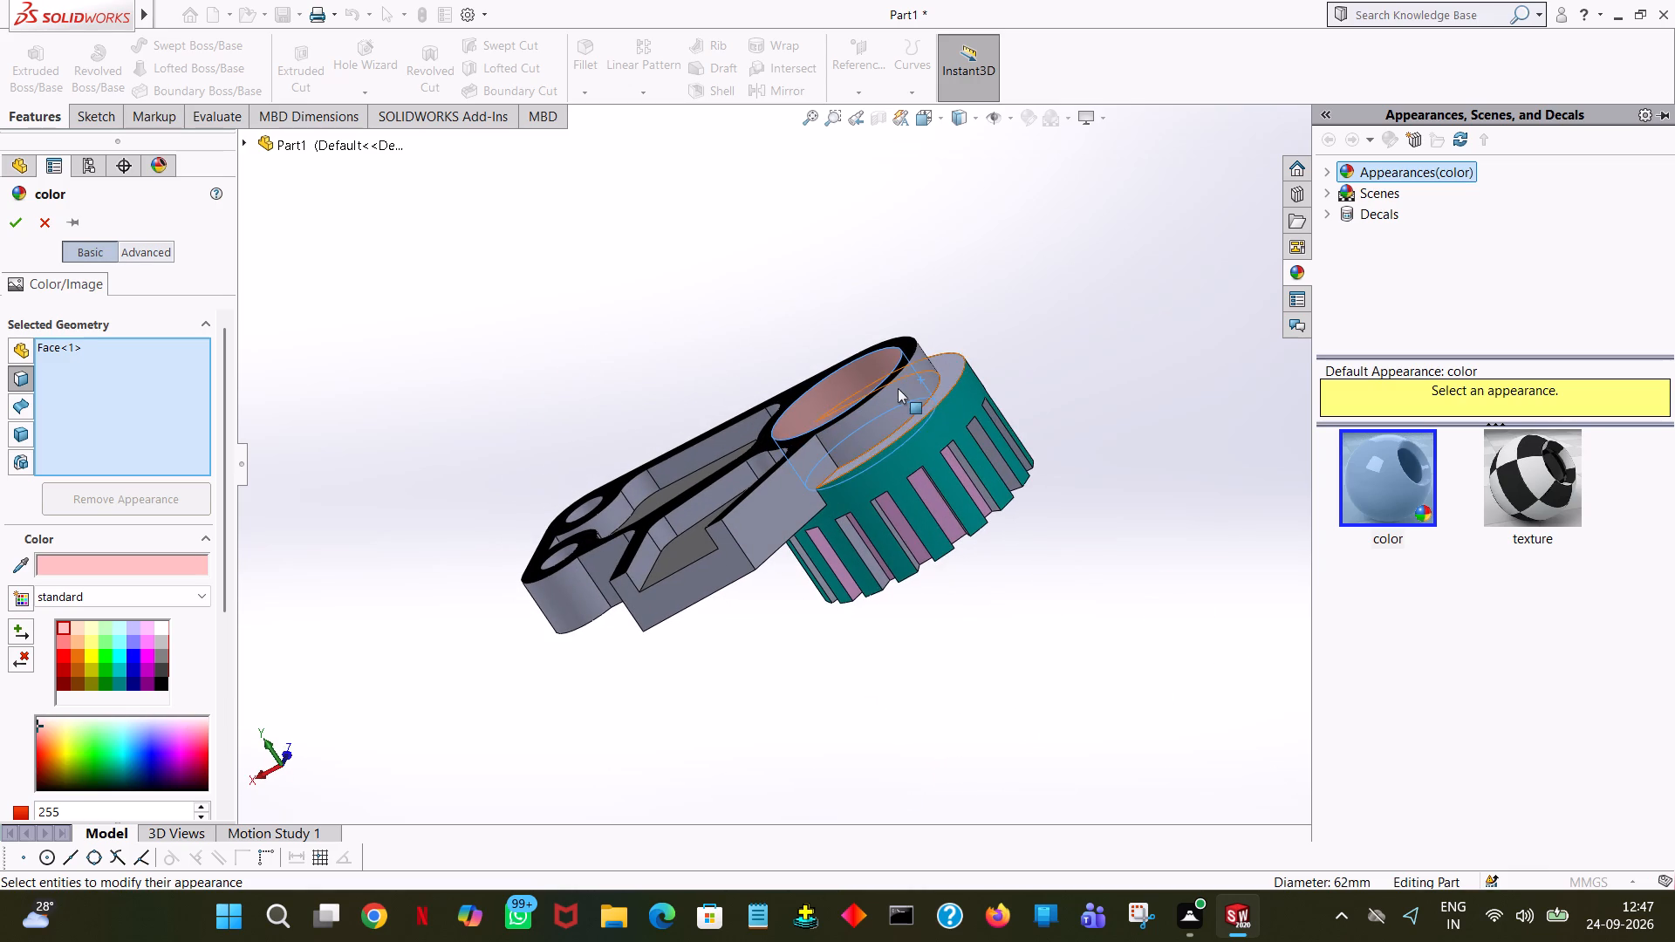
pyautogui.moveTo(1170, 386); pyautogui.dragTo(1304, 529, button='middle')
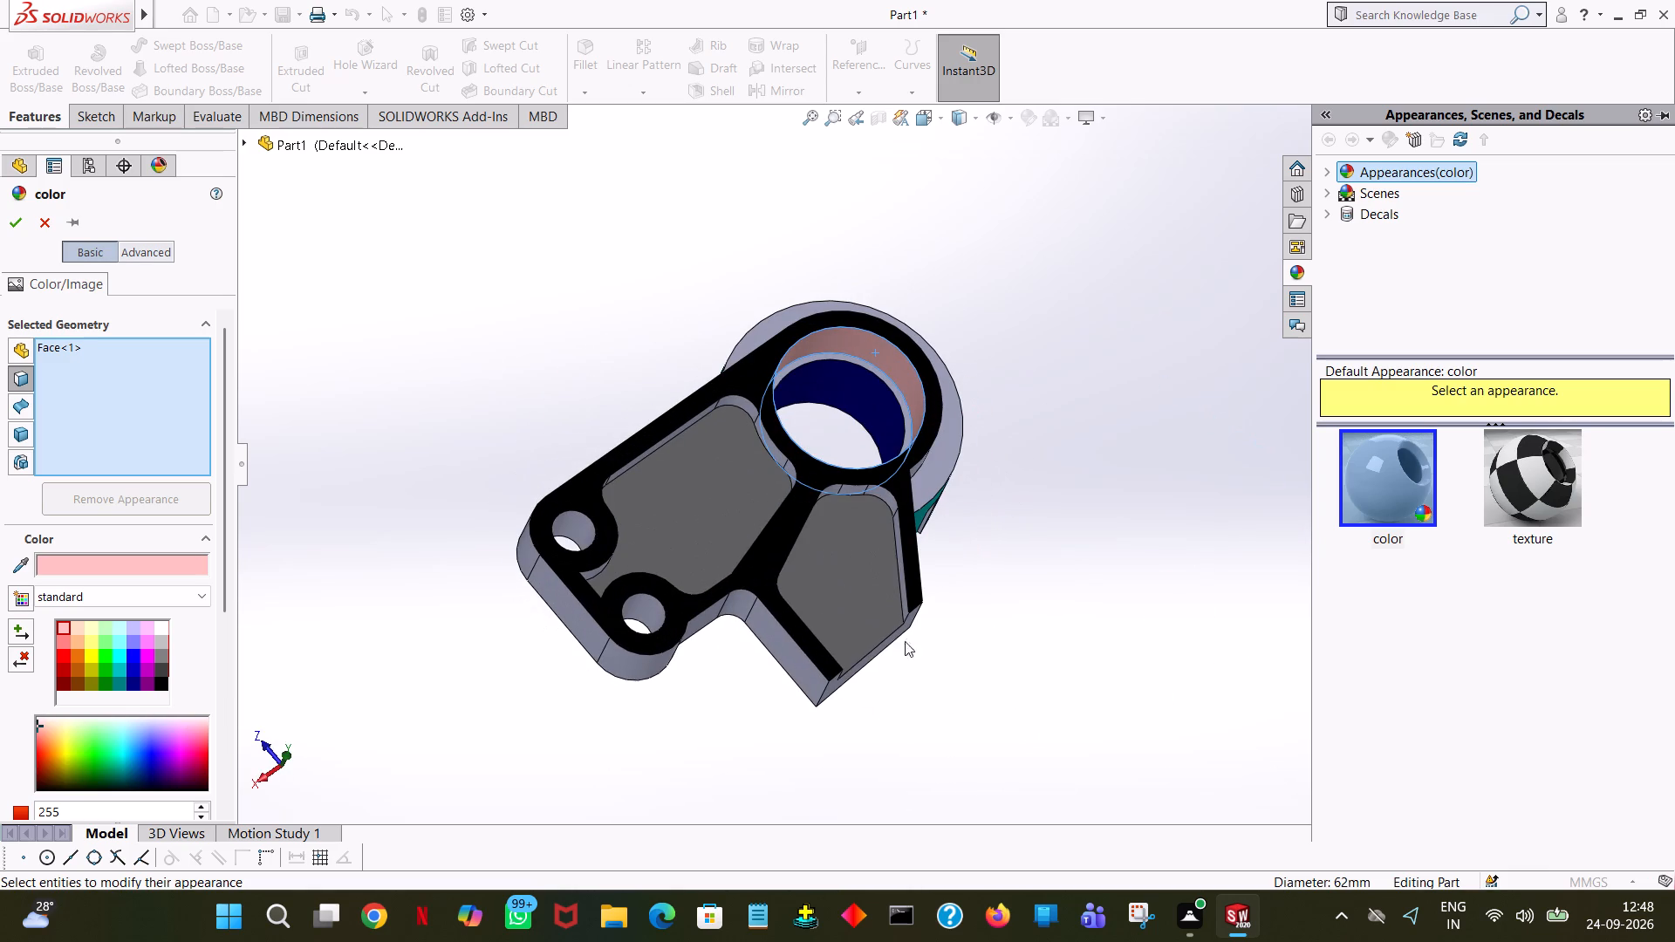
pyautogui.click(800, 661)
pyautogui.moveTo(974, 708); pyautogui.dragTo(984, 574, button='middle')
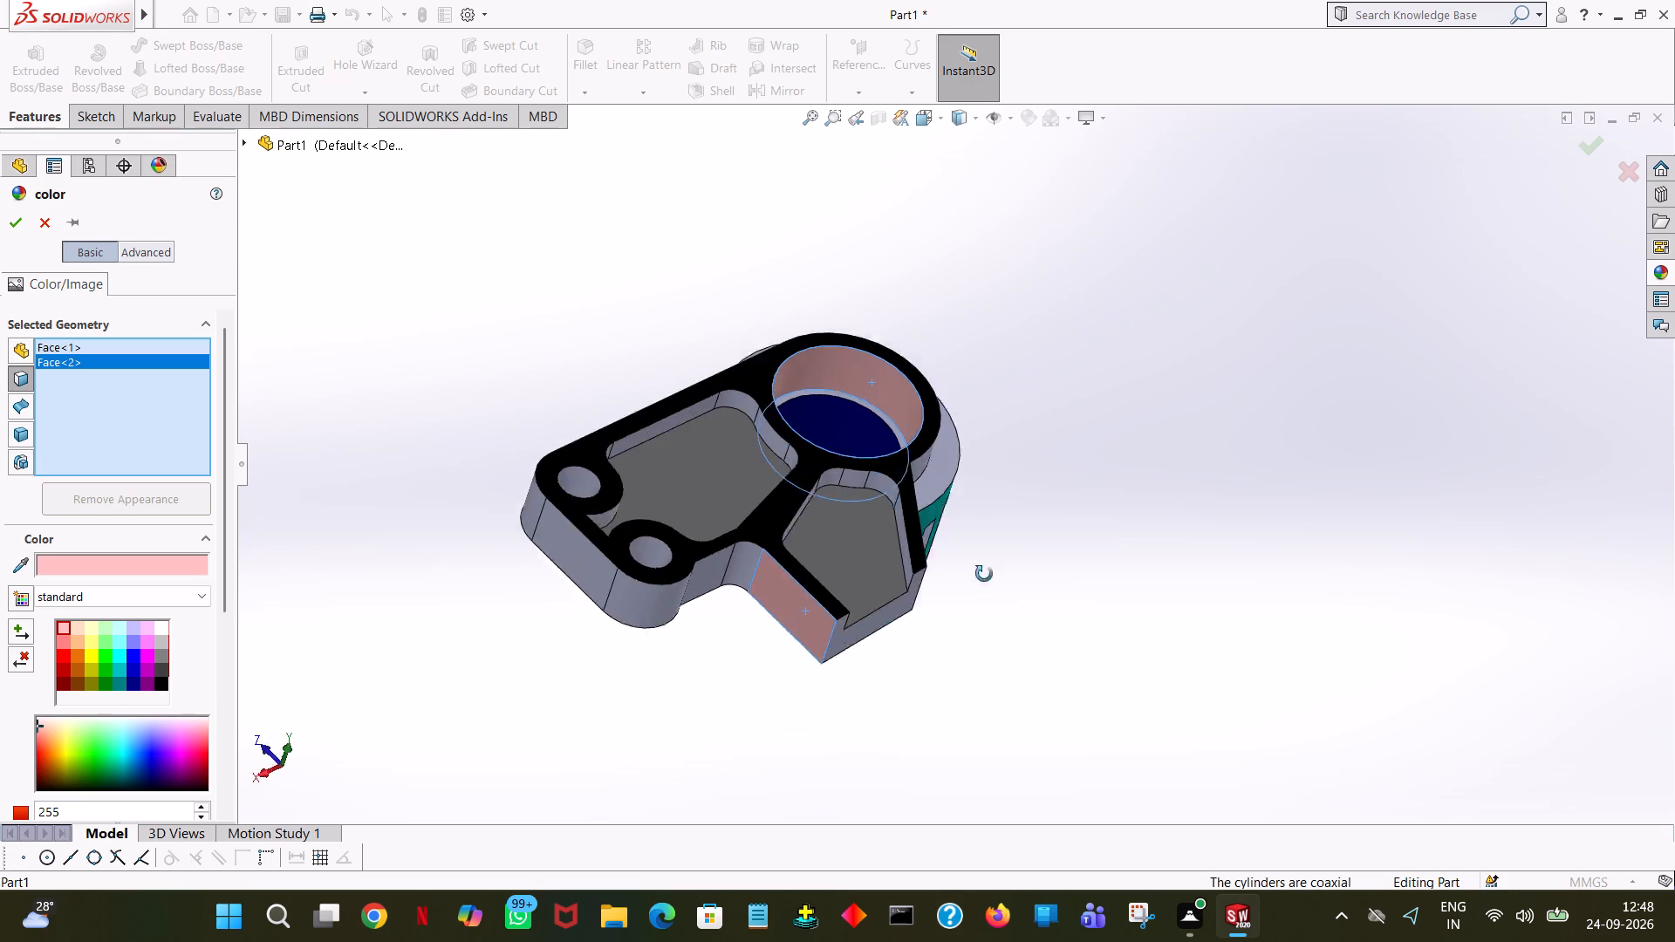
pyautogui.moveTo(984, 574); pyautogui.dragTo(992, 481, button='middle')
pyautogui.click(886, 554)
pyautogui.moveTo(1001, 594); pyautogui.dragTo(864, 597, button='middle')
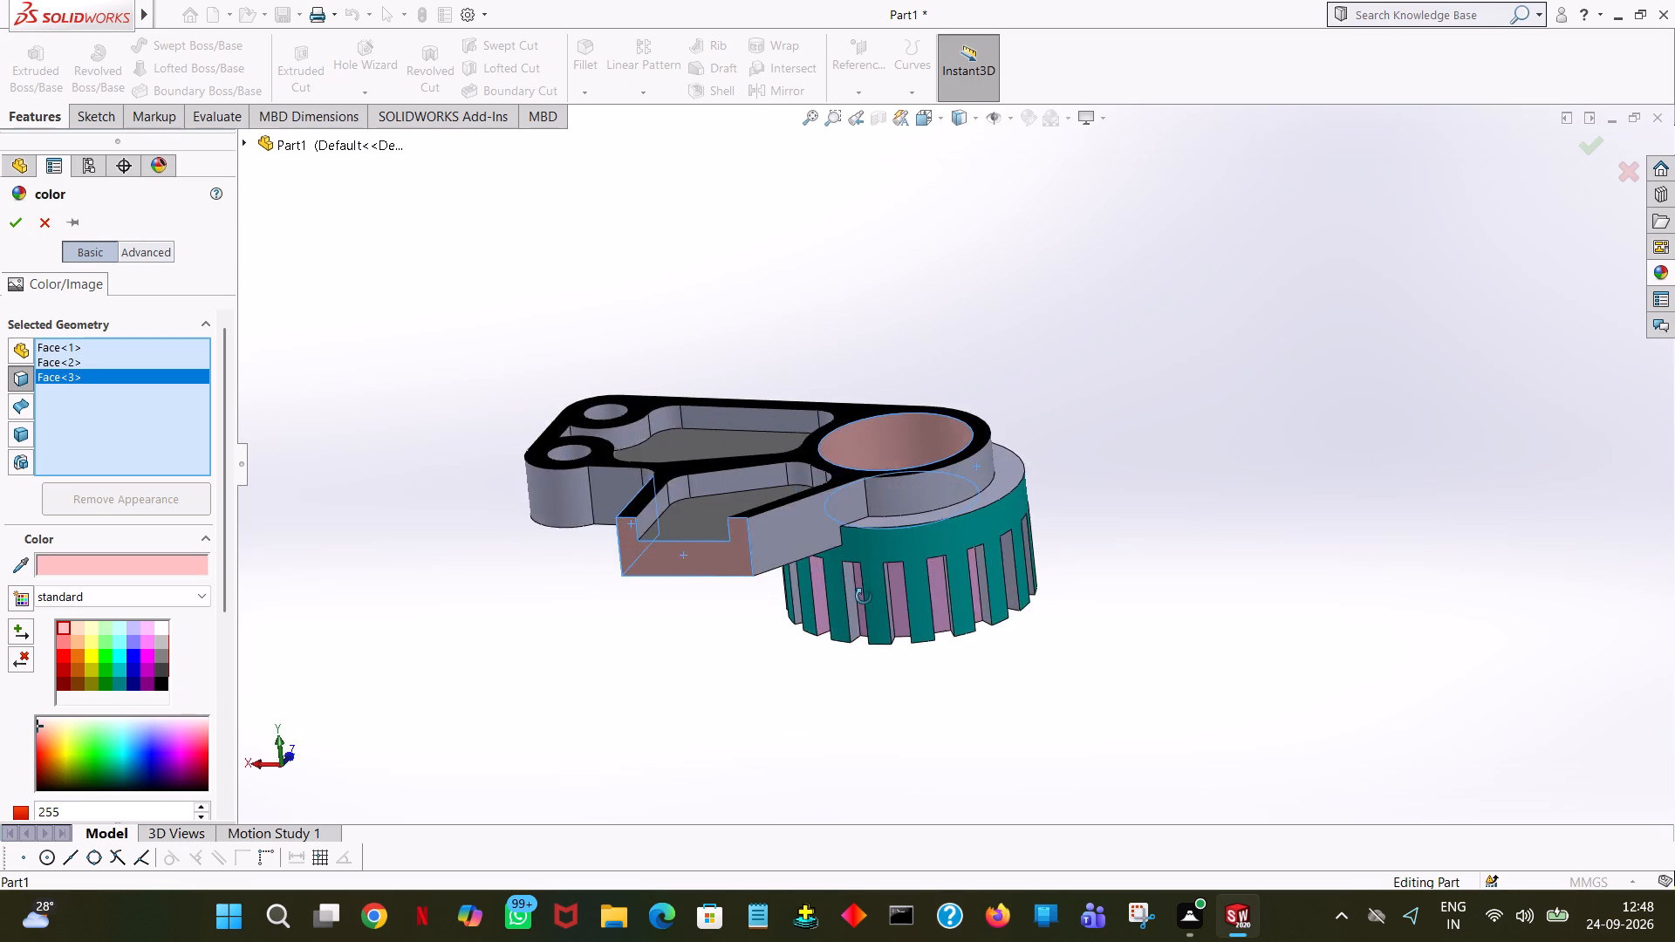
pyautogui.moveTo(864, 597); pyautogui.dragTo(826, 599, button='middle')
pyautogui.click(768, 525)
# Add the five outer side faces from the concave corner fillet around the two-hole end to the pale red selection.
pyautogui.moveTo(852, 540); pyautogui.dragTo(1077, 636, button='middle')
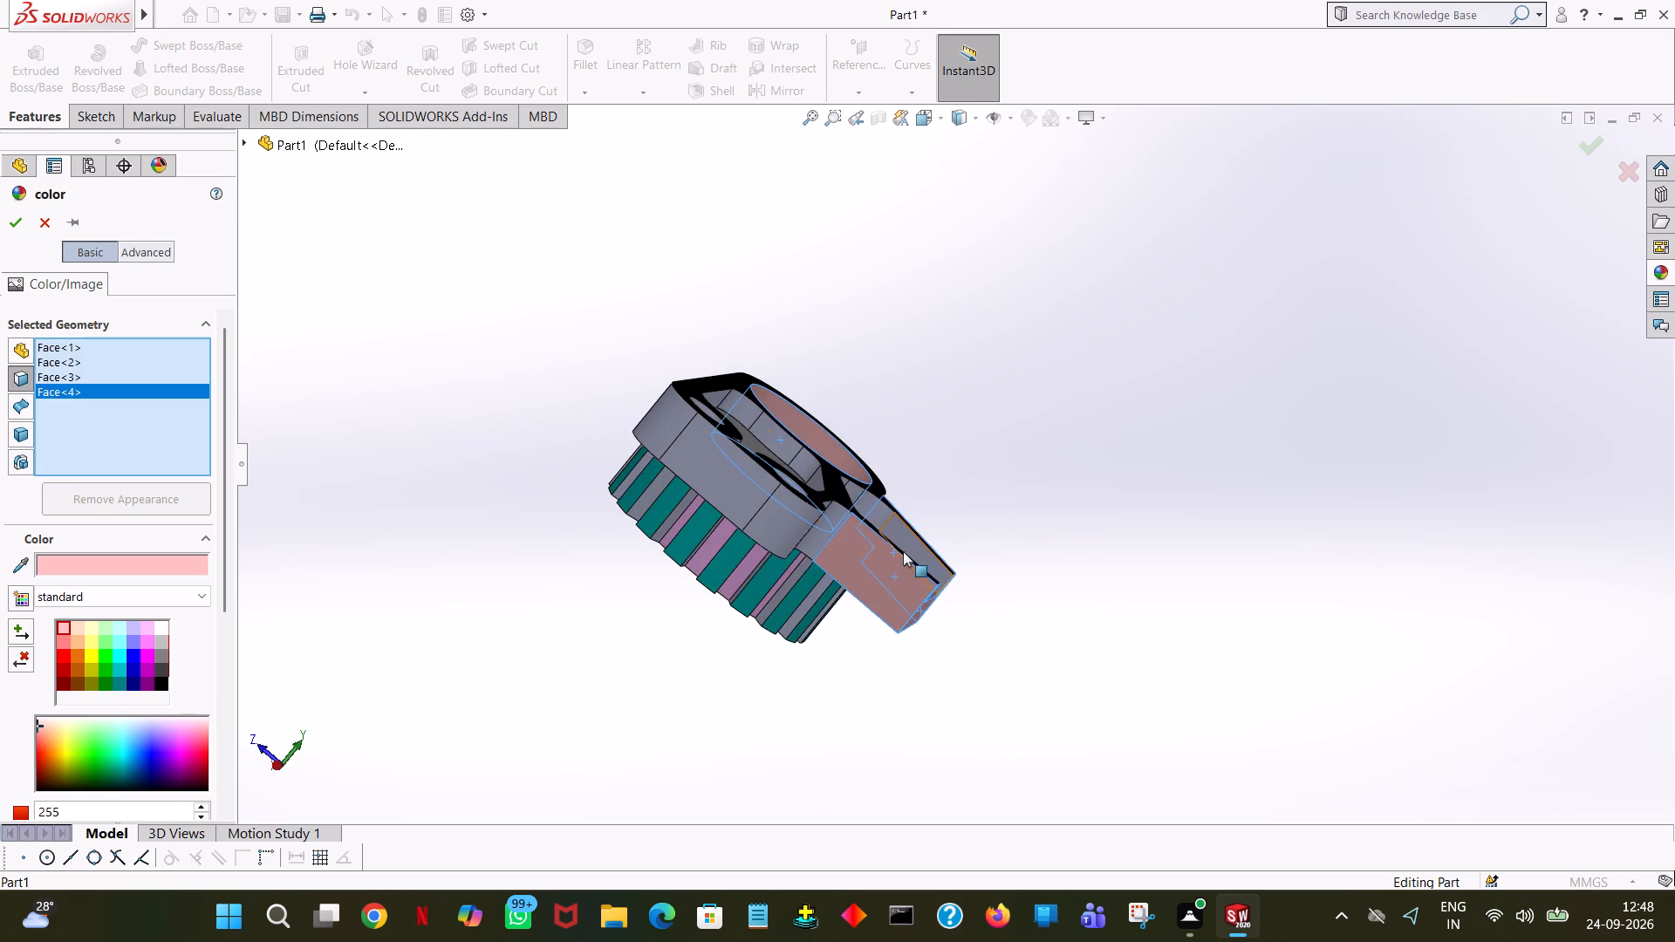
pyautogui.click(829, 533)
pyautogui.moveTo(887, 574); pyautogui.dragTo(823, 495, button='middle')
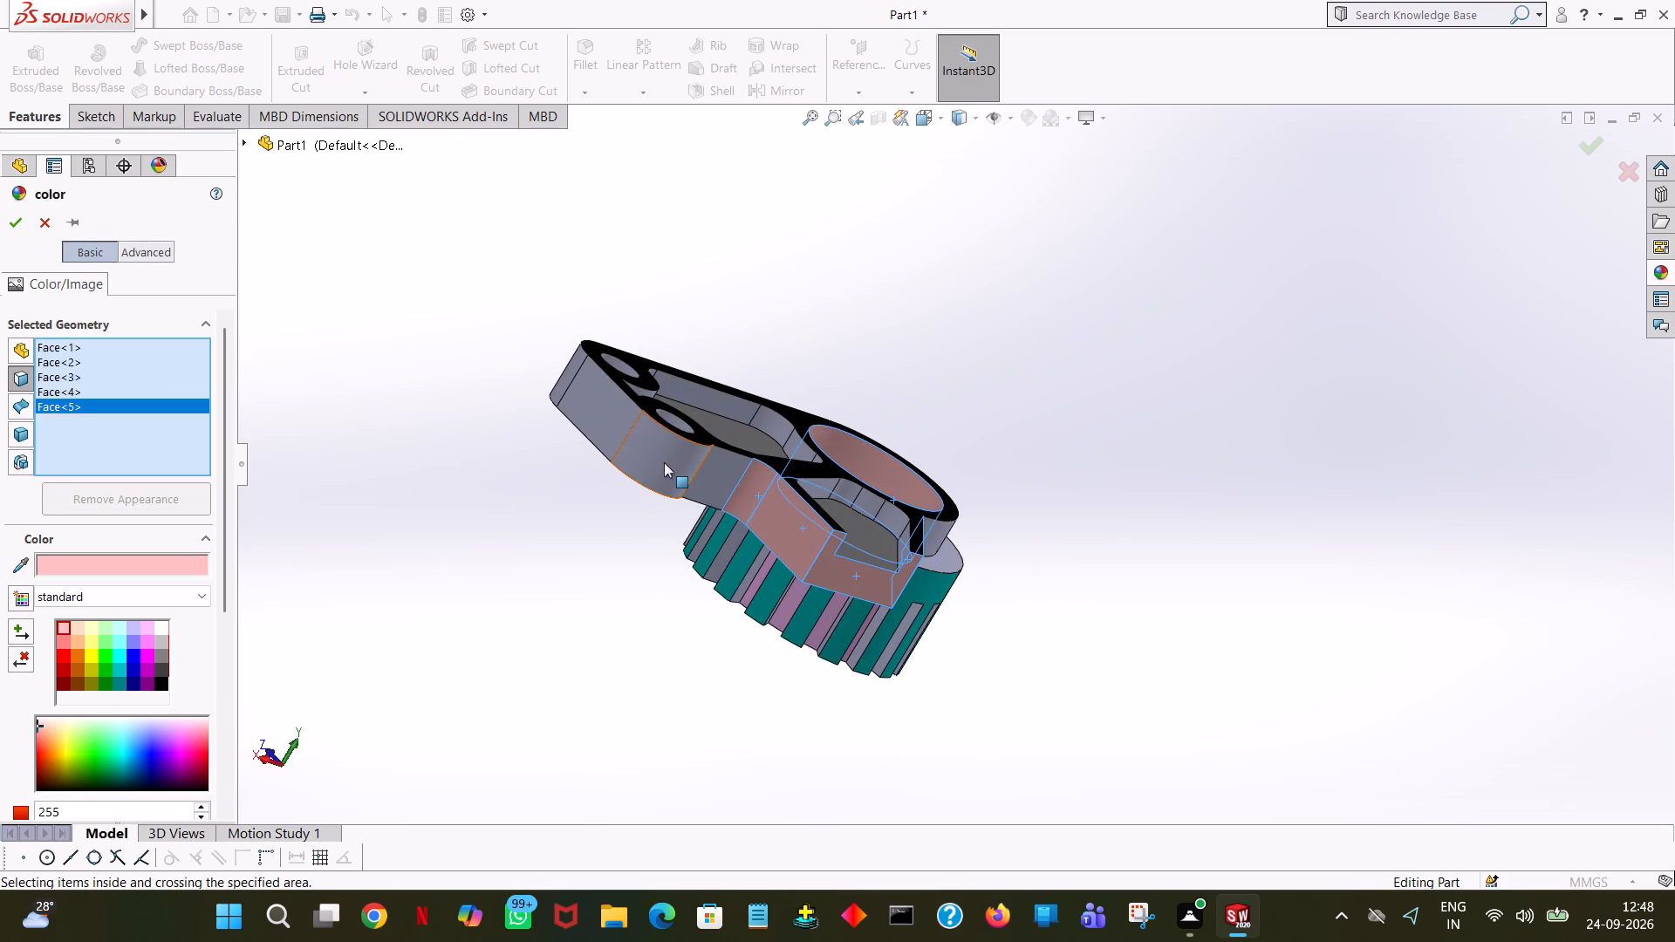
pyautogui.click(714, 474)
pyautogui.click(672, 476)
pyautogui.moveTo(638, 480); pyautogui.dragTo(761, 618, button='middle')
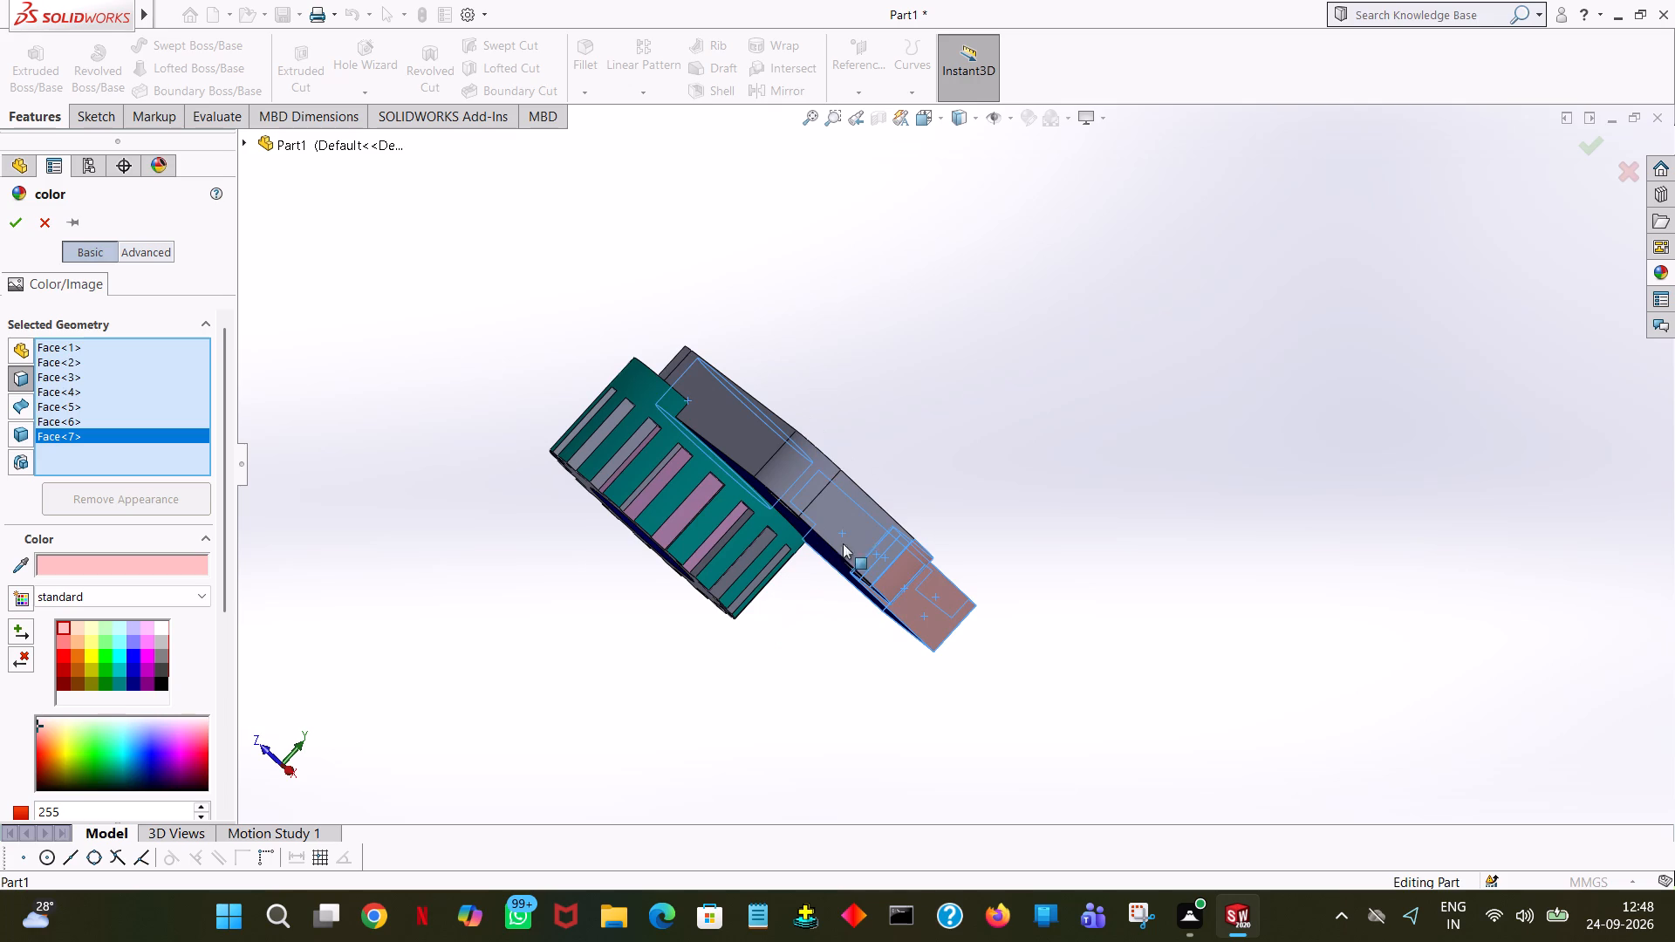
pyautogui.click(853, 538)
pyautogui.click(801, 471)
# Add the long straight side face and the outer wall around the upper bore, and apply the pale red colour.
pyautogui.moveTo(862, 502); pyautogui.dragTo(951, 626, button='middle')
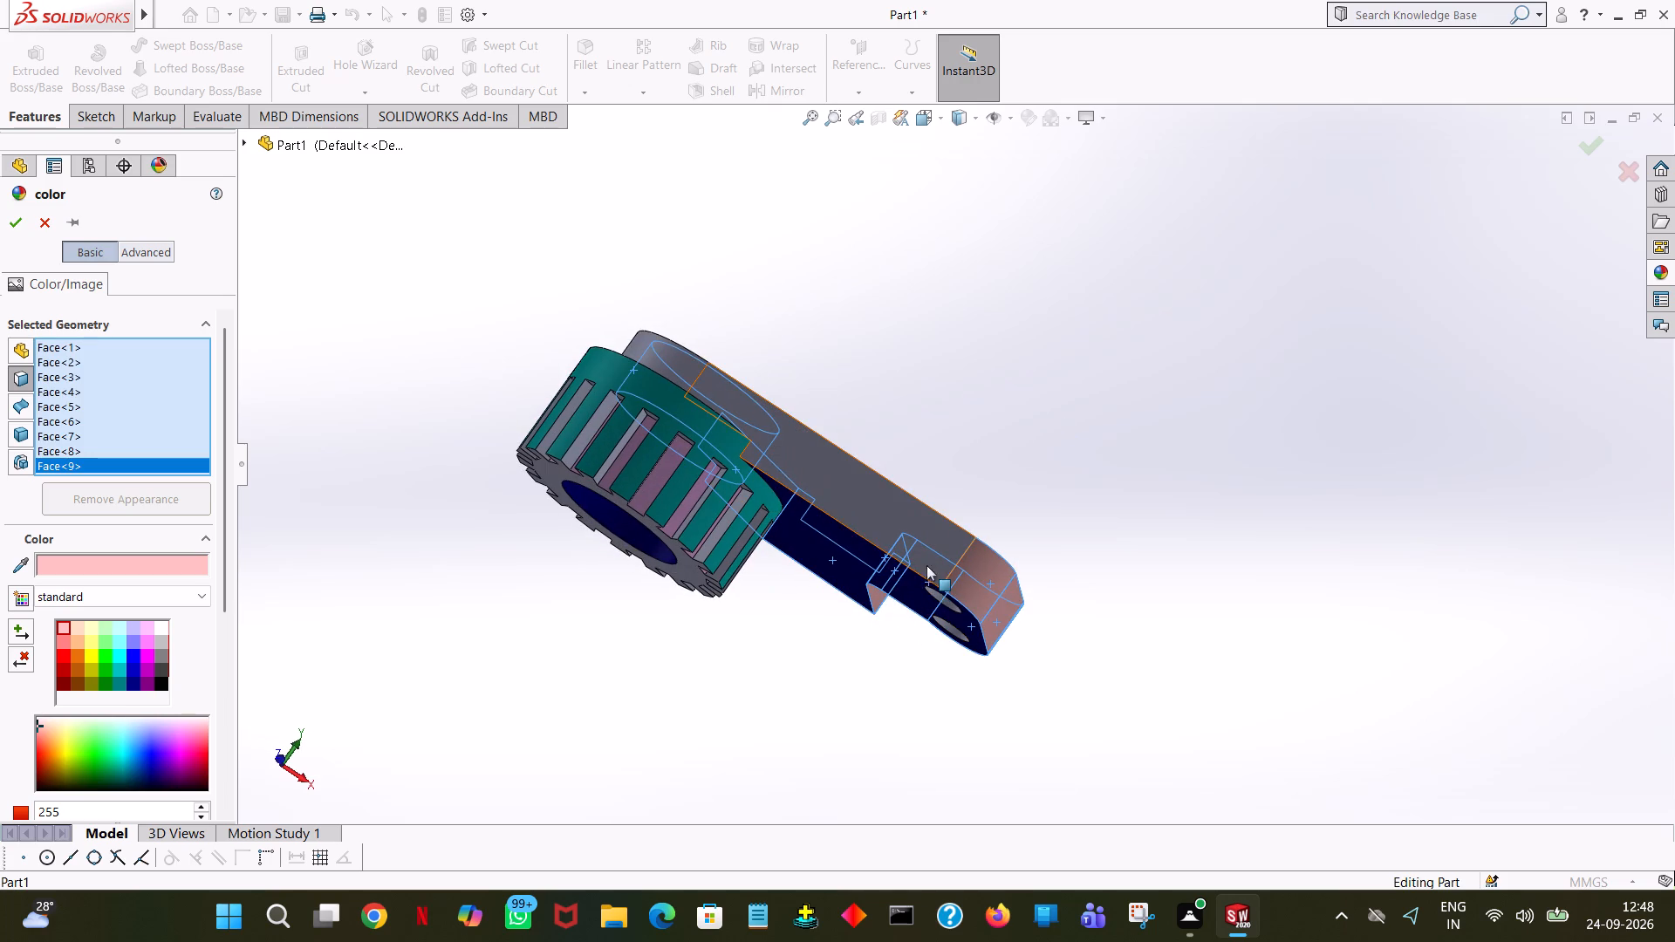
pyautogui.click(926, 540)
pyautogui.moveTo(961, 513); pyautogui.dragTo(981, 788, button='middle')
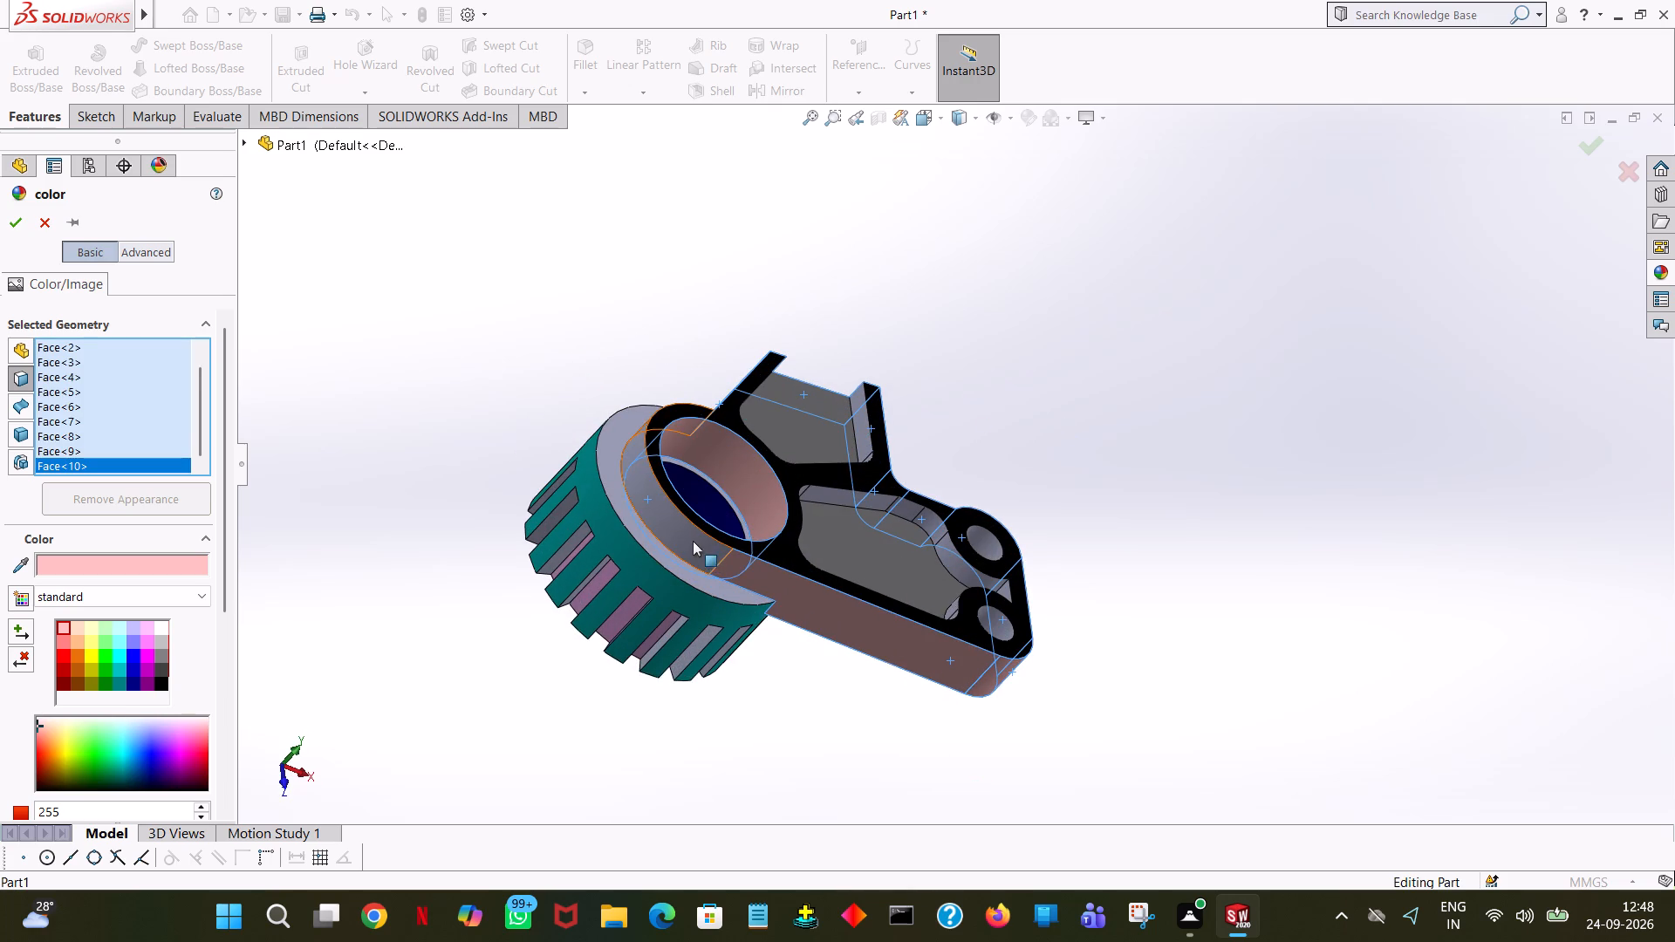
pyautogui.click(693, 541)
pyautogui.moveTo(1138, 493); pyautogui.dragTo(925, 693, button='middle')
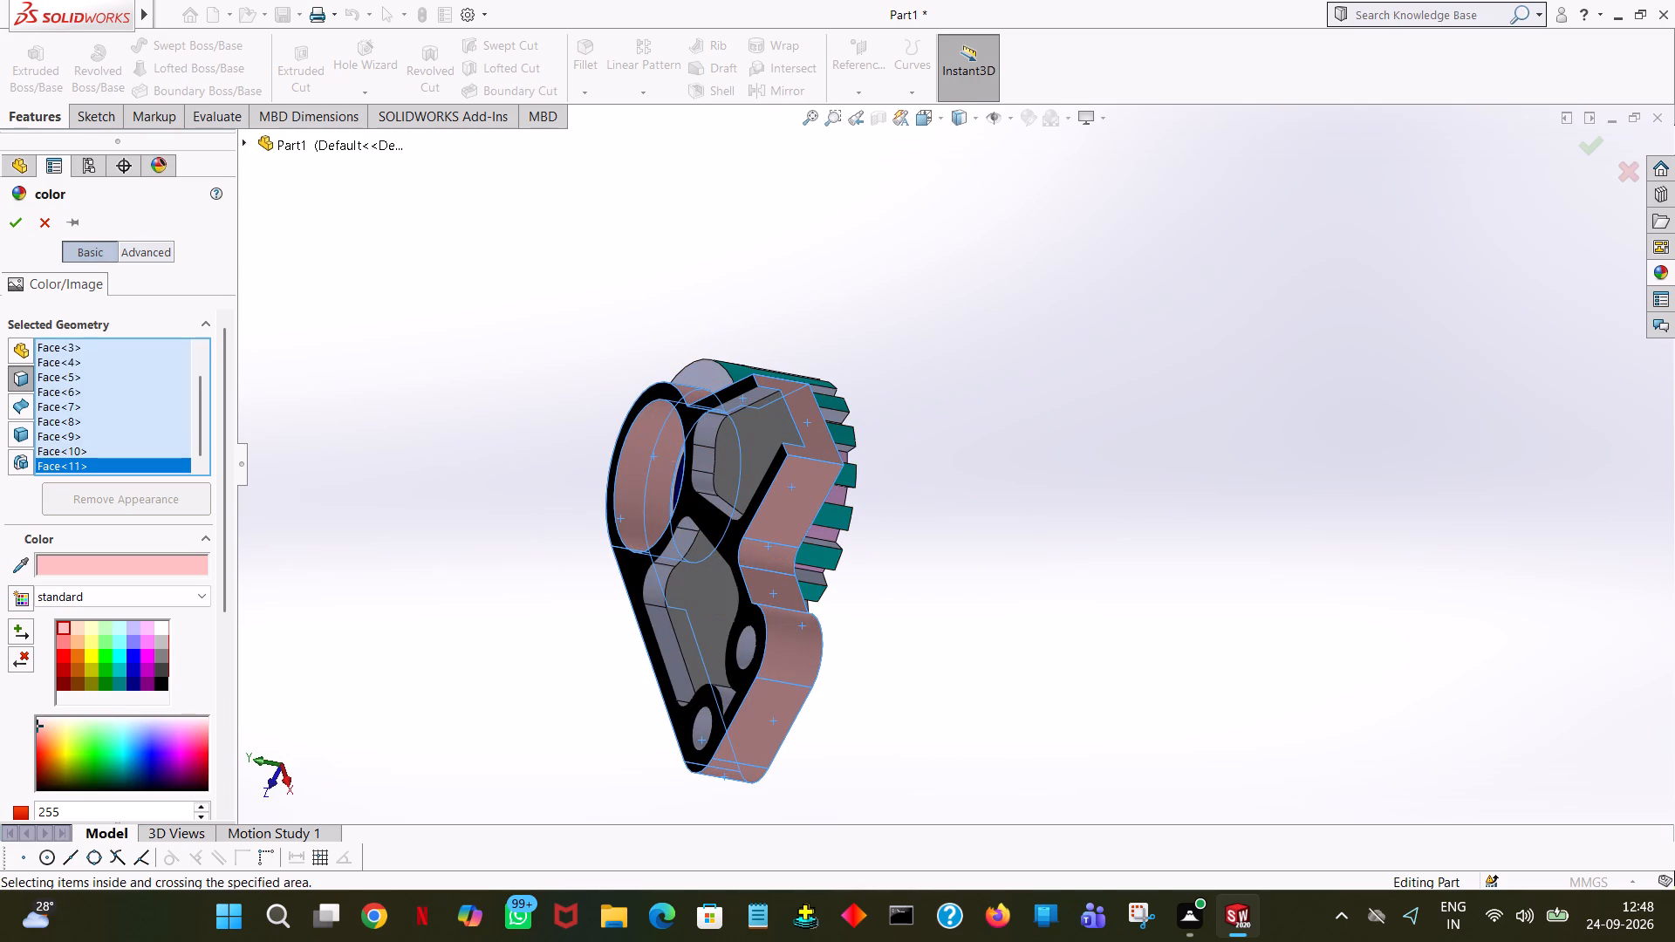
pyautogui.click(19, 217)
pyautogui.click(1045, 145)
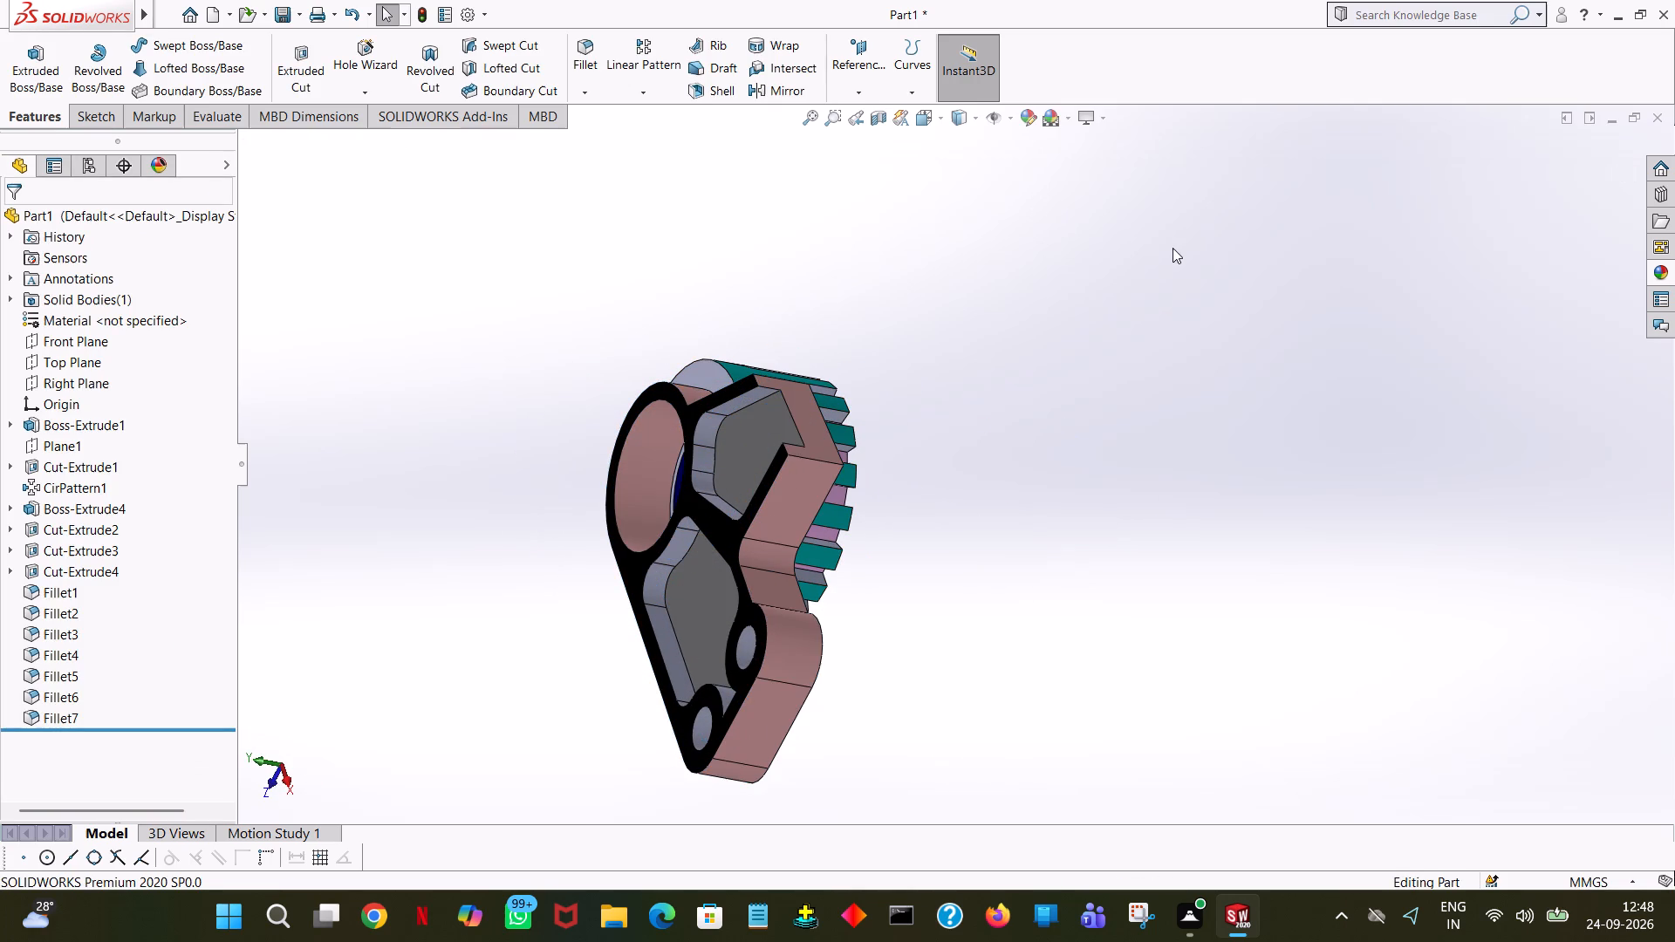
pyautogui.moveTo(1217, 270); pyautogui.dragTo(1385, 311, button='middle')
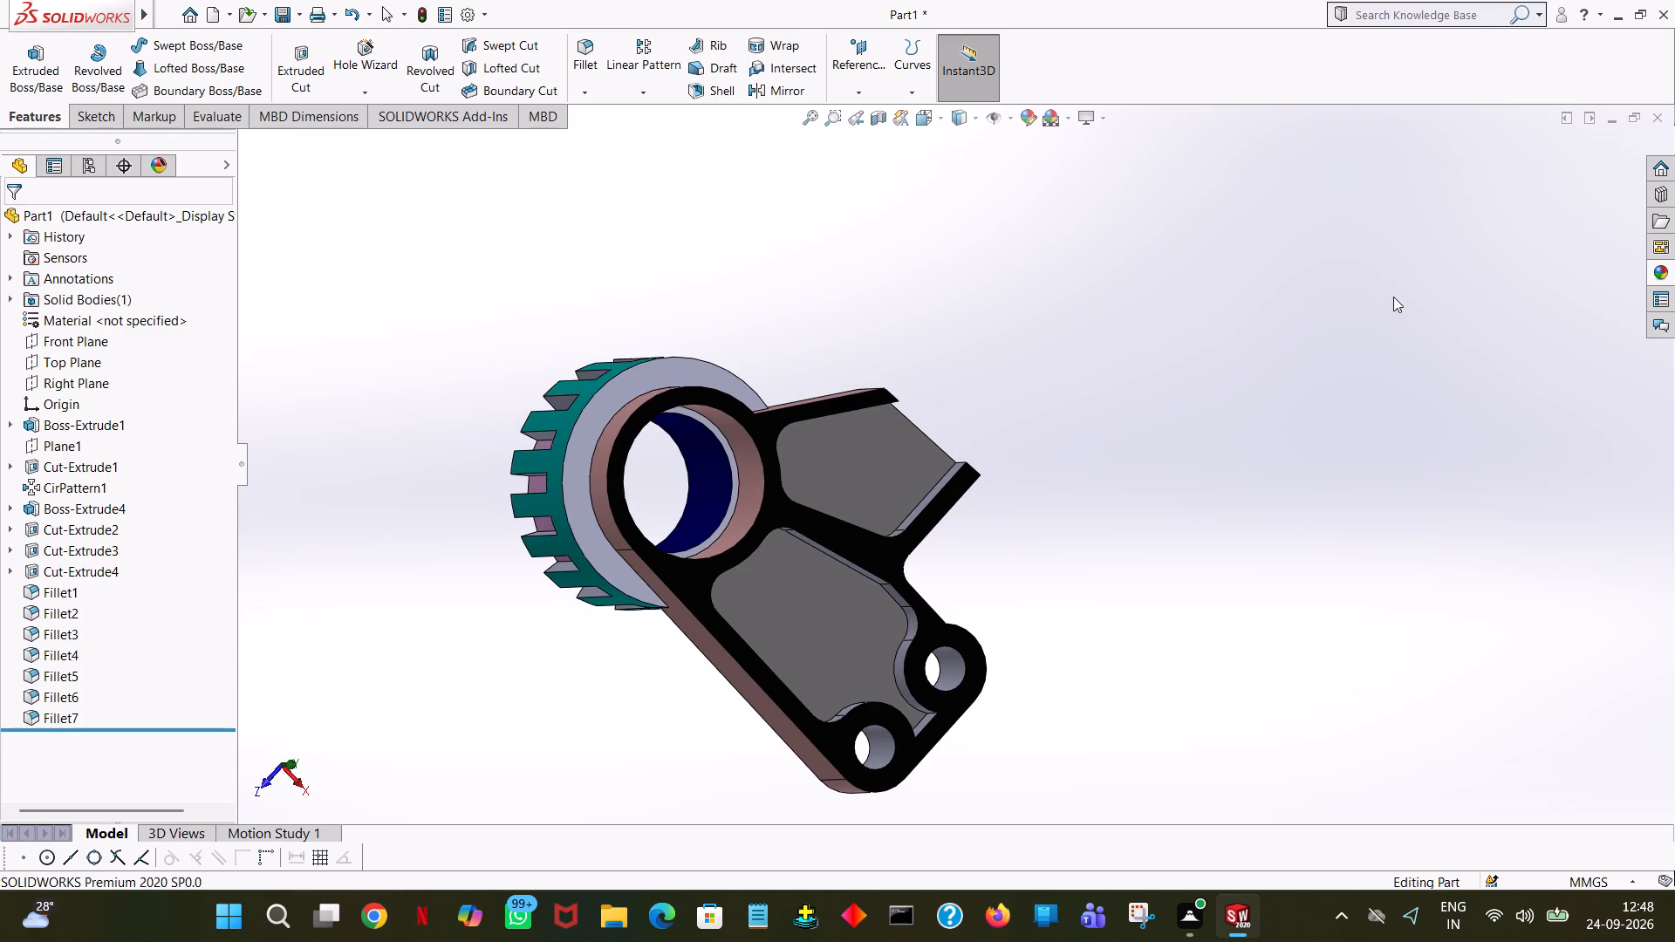
# Start a colour on the hub's exposed ring face beside the bracket plate and choose dark yellow.
pyautogui.moveTo(1254, 348); pyautogui.dragTo(1348, 423, button='middle')
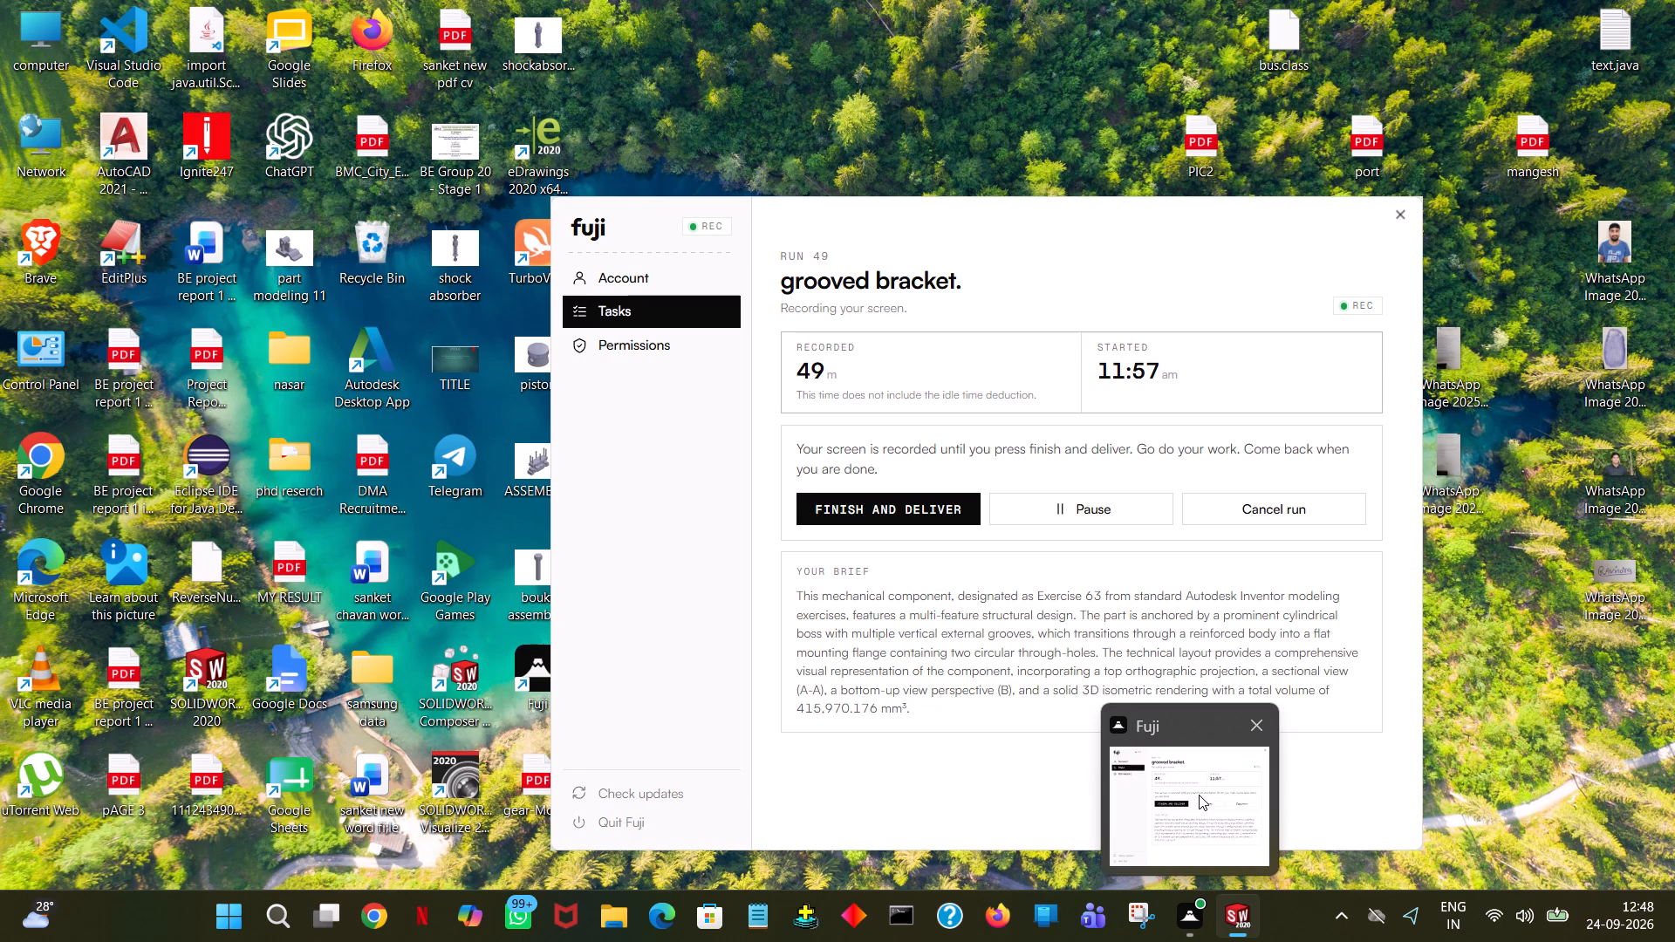
pyautogui.click(678, 522)
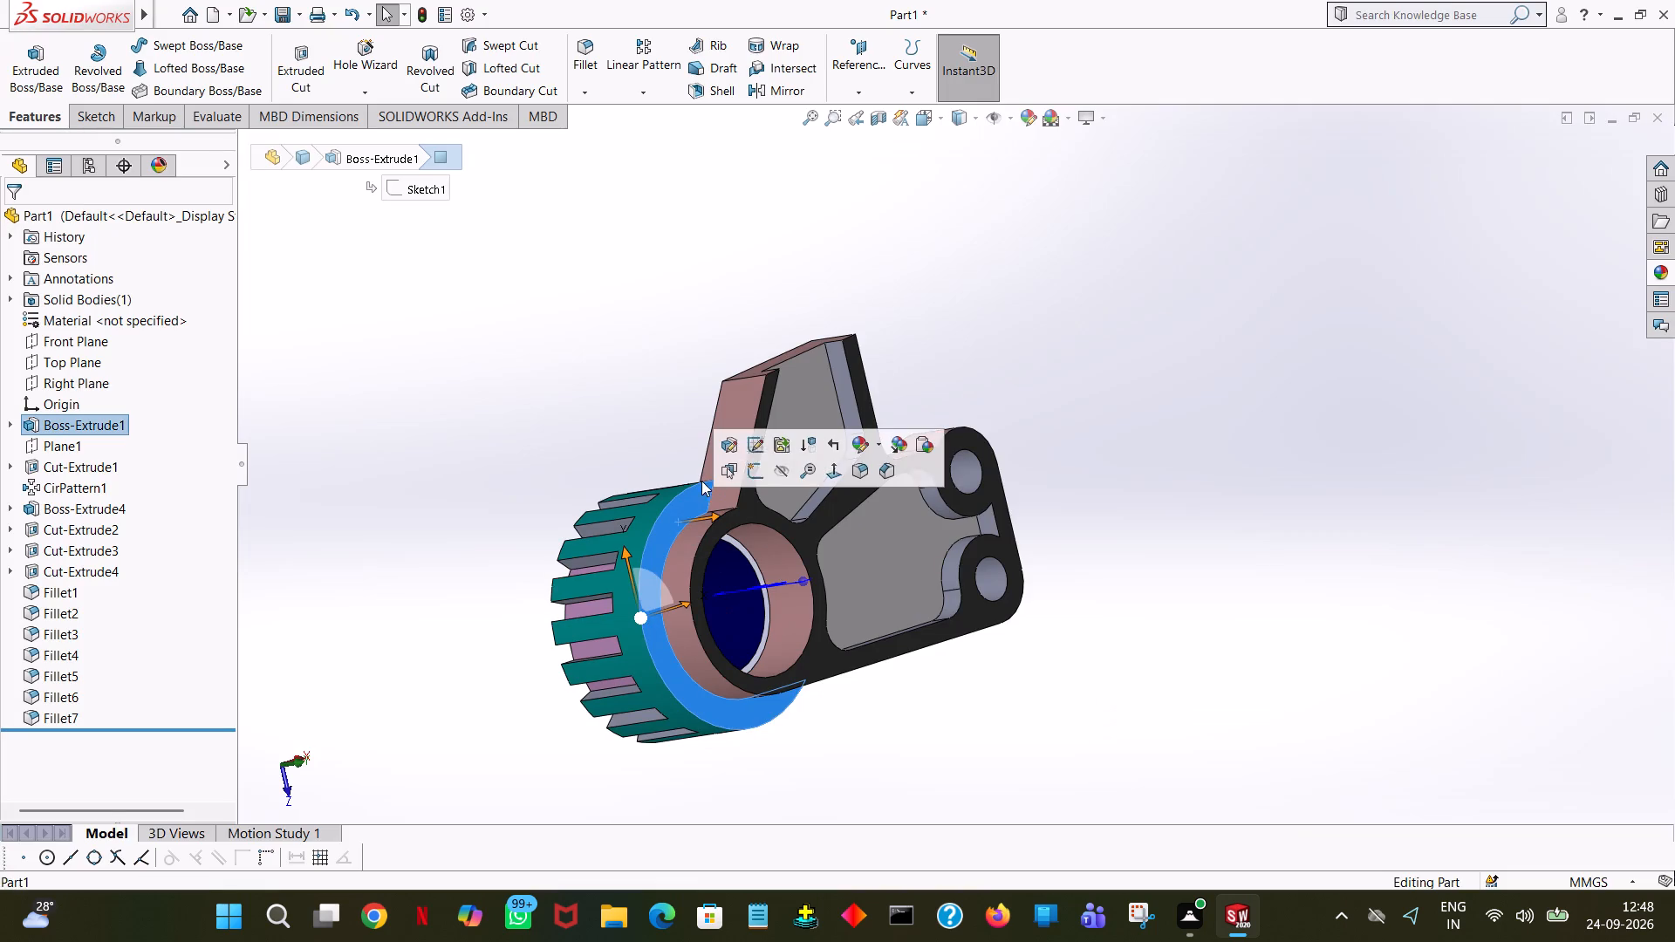
pyautogui.click(855, 447)
pyautogui.click(873, 487)
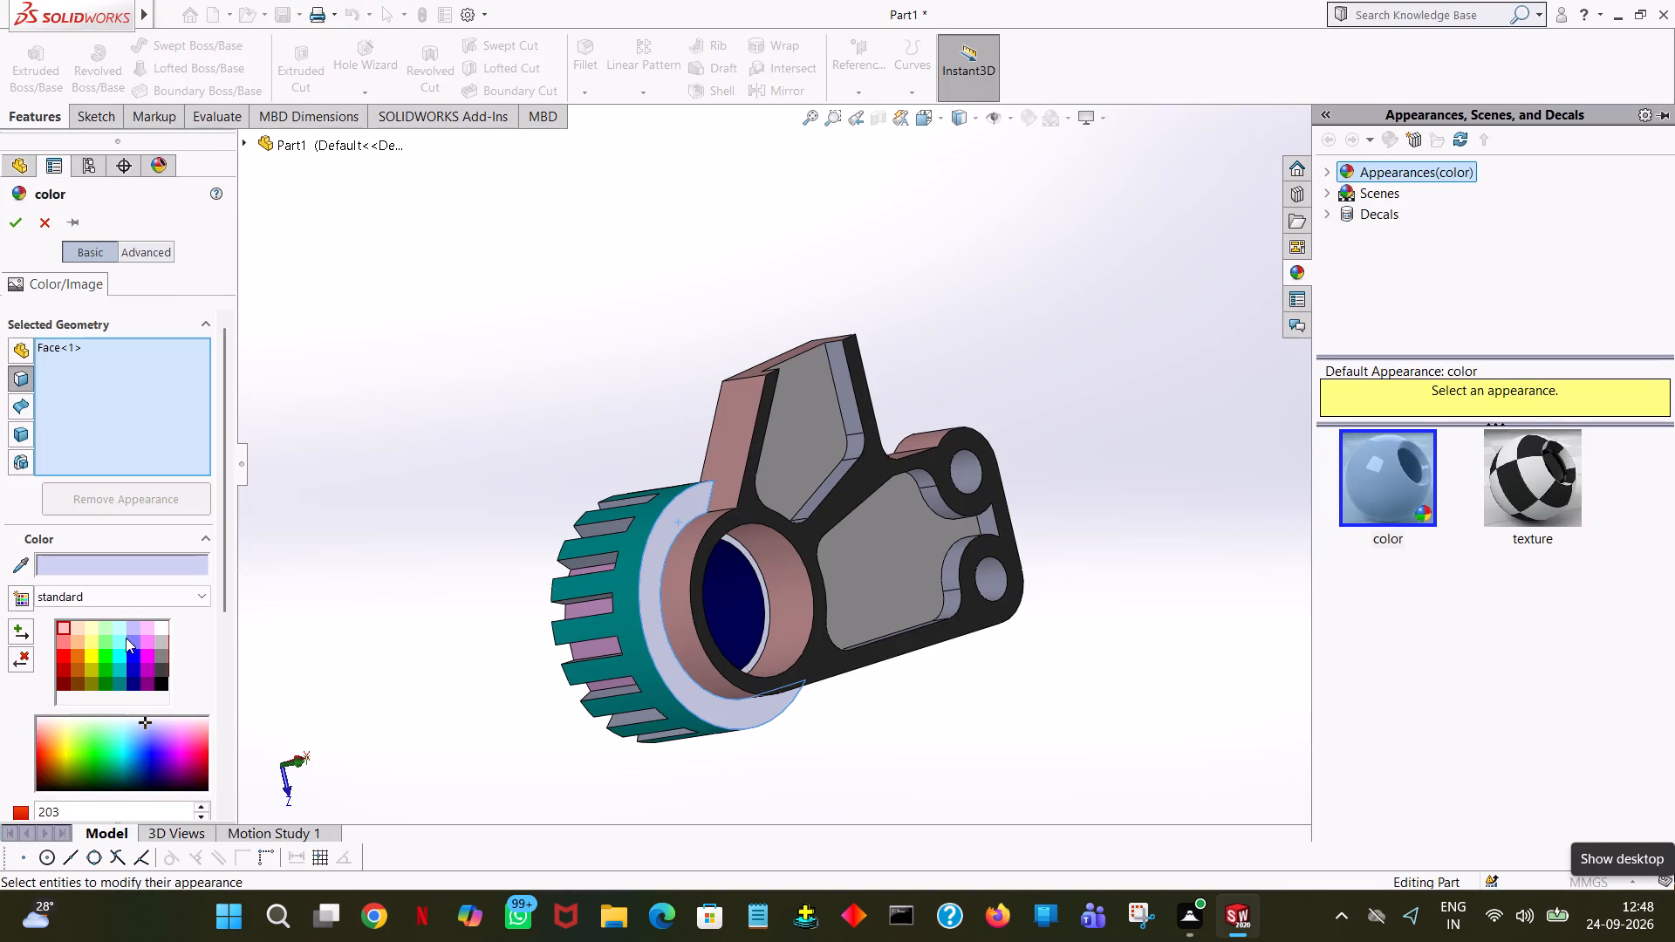
pyautogui.click(92, 672)
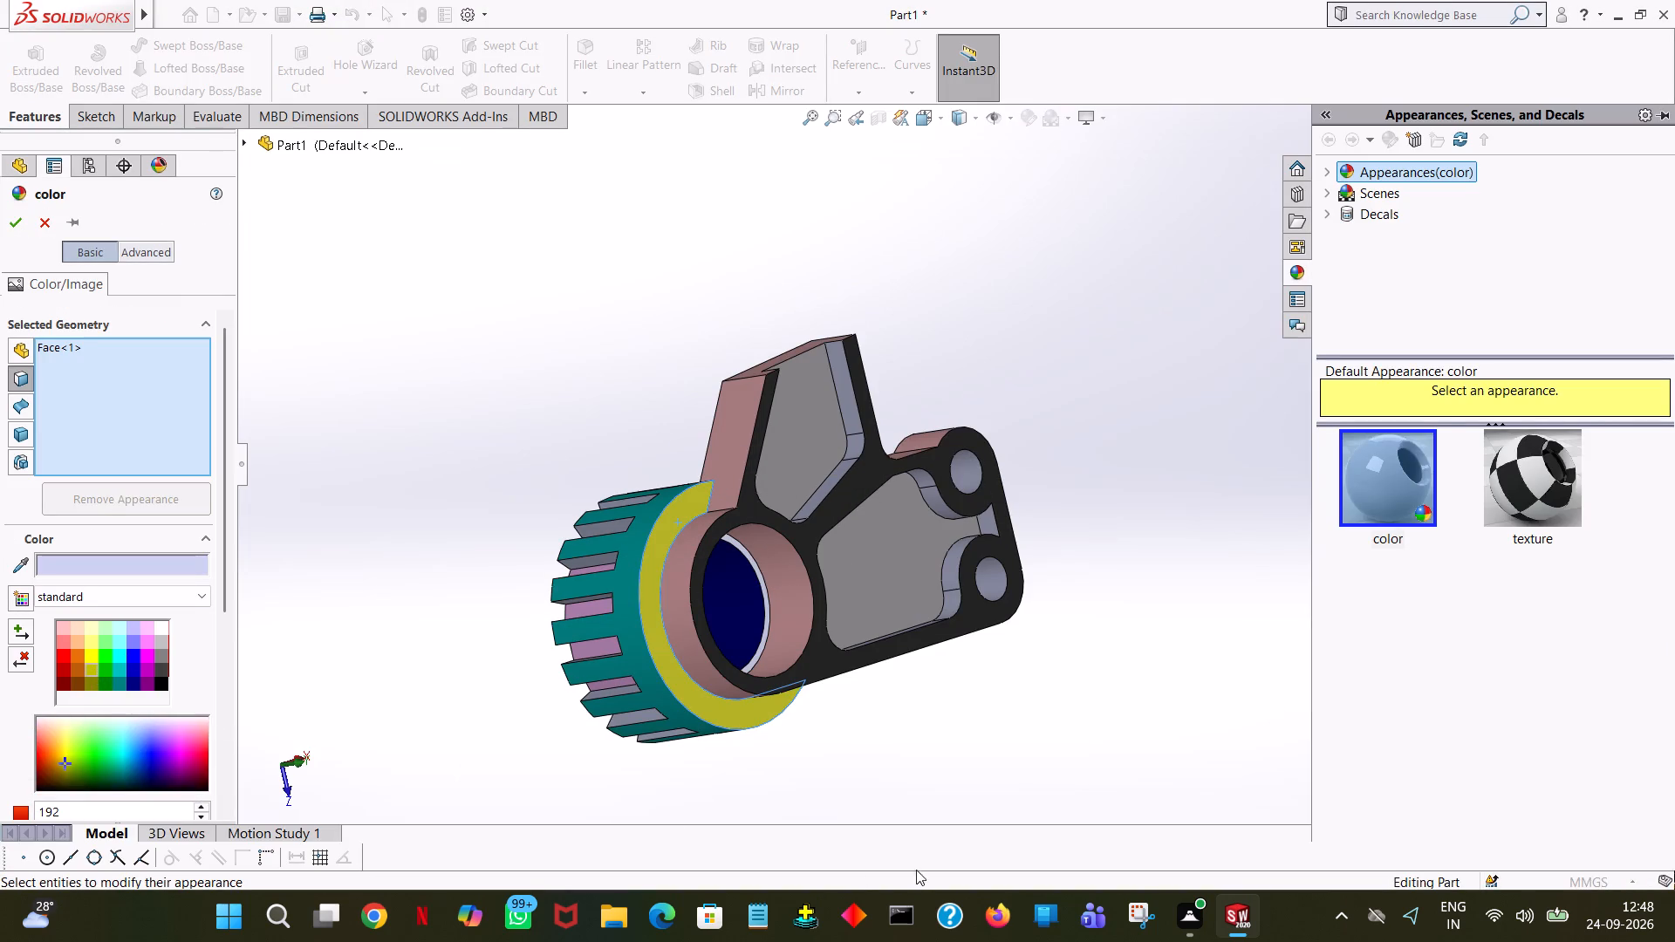
# Add six adjoining wall faces of the large pocket, along both long sides and around the bore end, to the dark yellow selection.
pyautogui.moveTo(975, 774); pyautogui.dragTo(893, 536, button='middle')
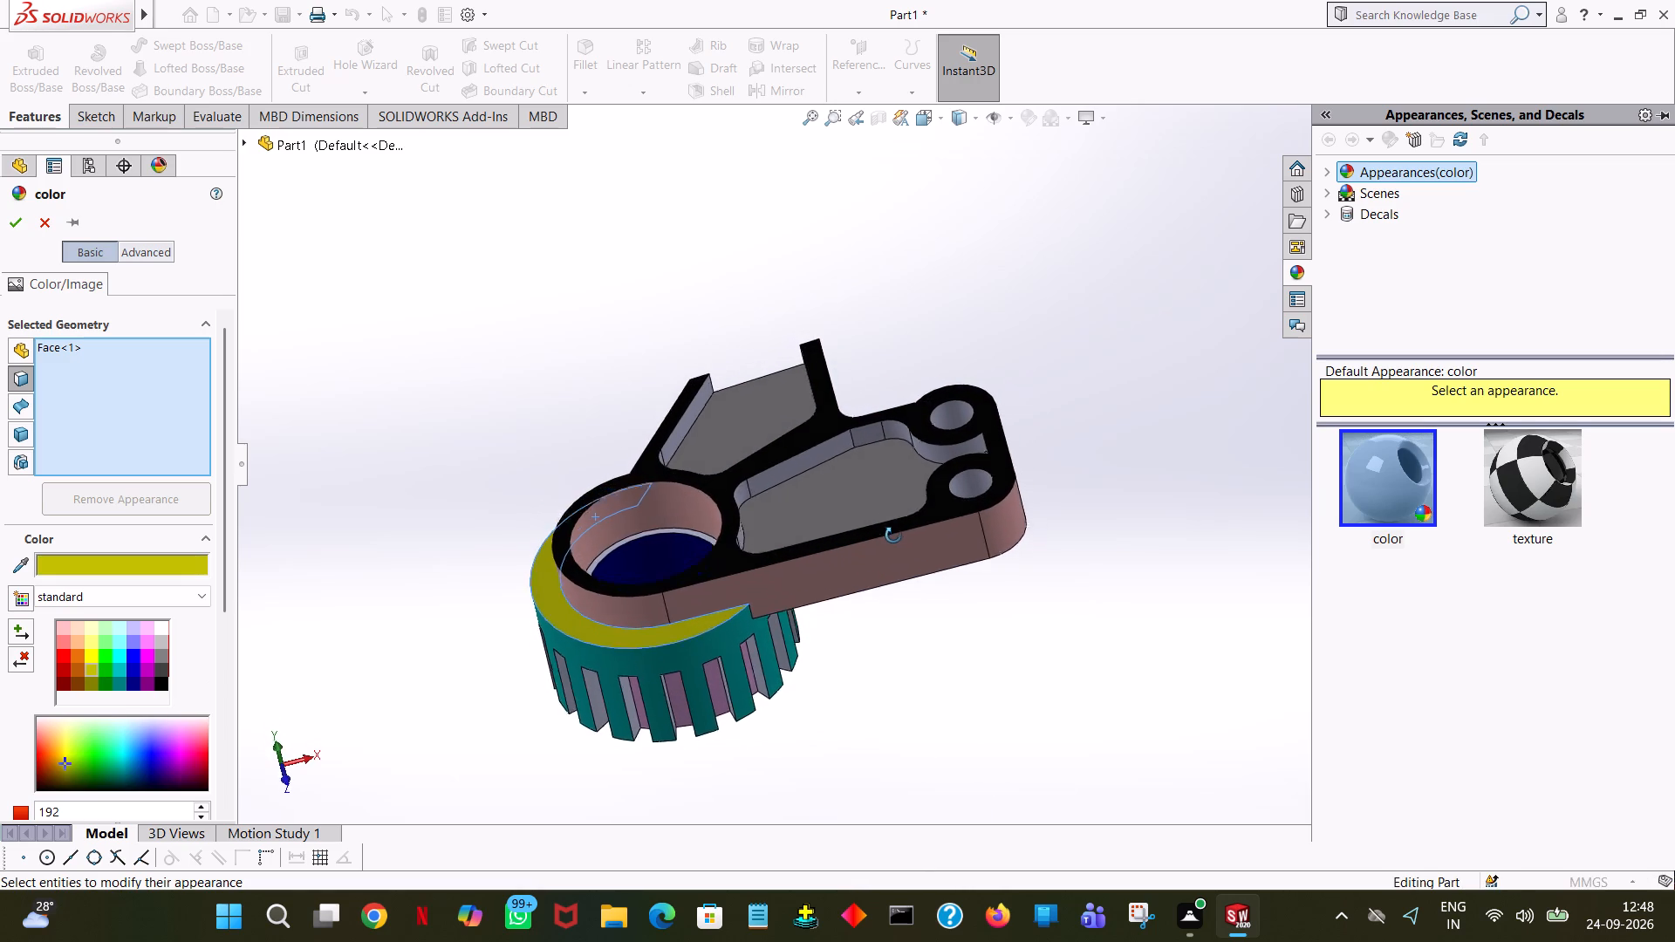
pyautogui.moveTo(893, 536); pyautogui.dragTo(886, 579, button='middle')
pyautogui.click(867, 440)
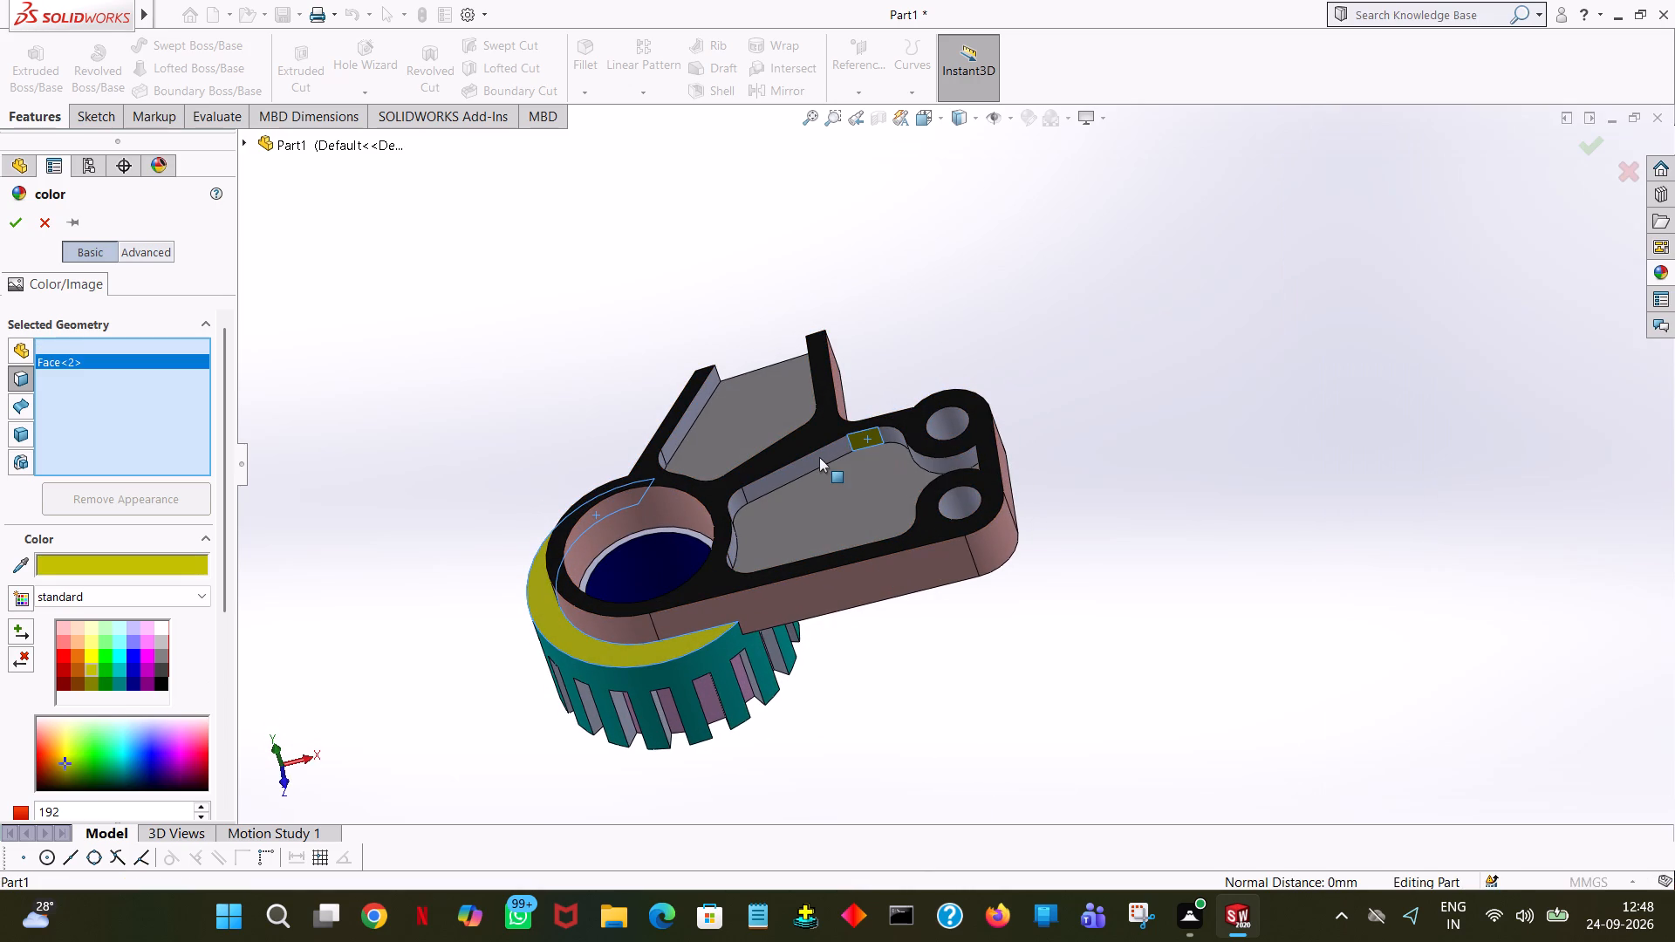
pyautogui.click(819, 457)
pyautogui.click(735, 509)
pyautogui.moveTo(747, 528); pyautogui.dragTo(742, 645, button='middle')
pyautogui.click(734, 590)
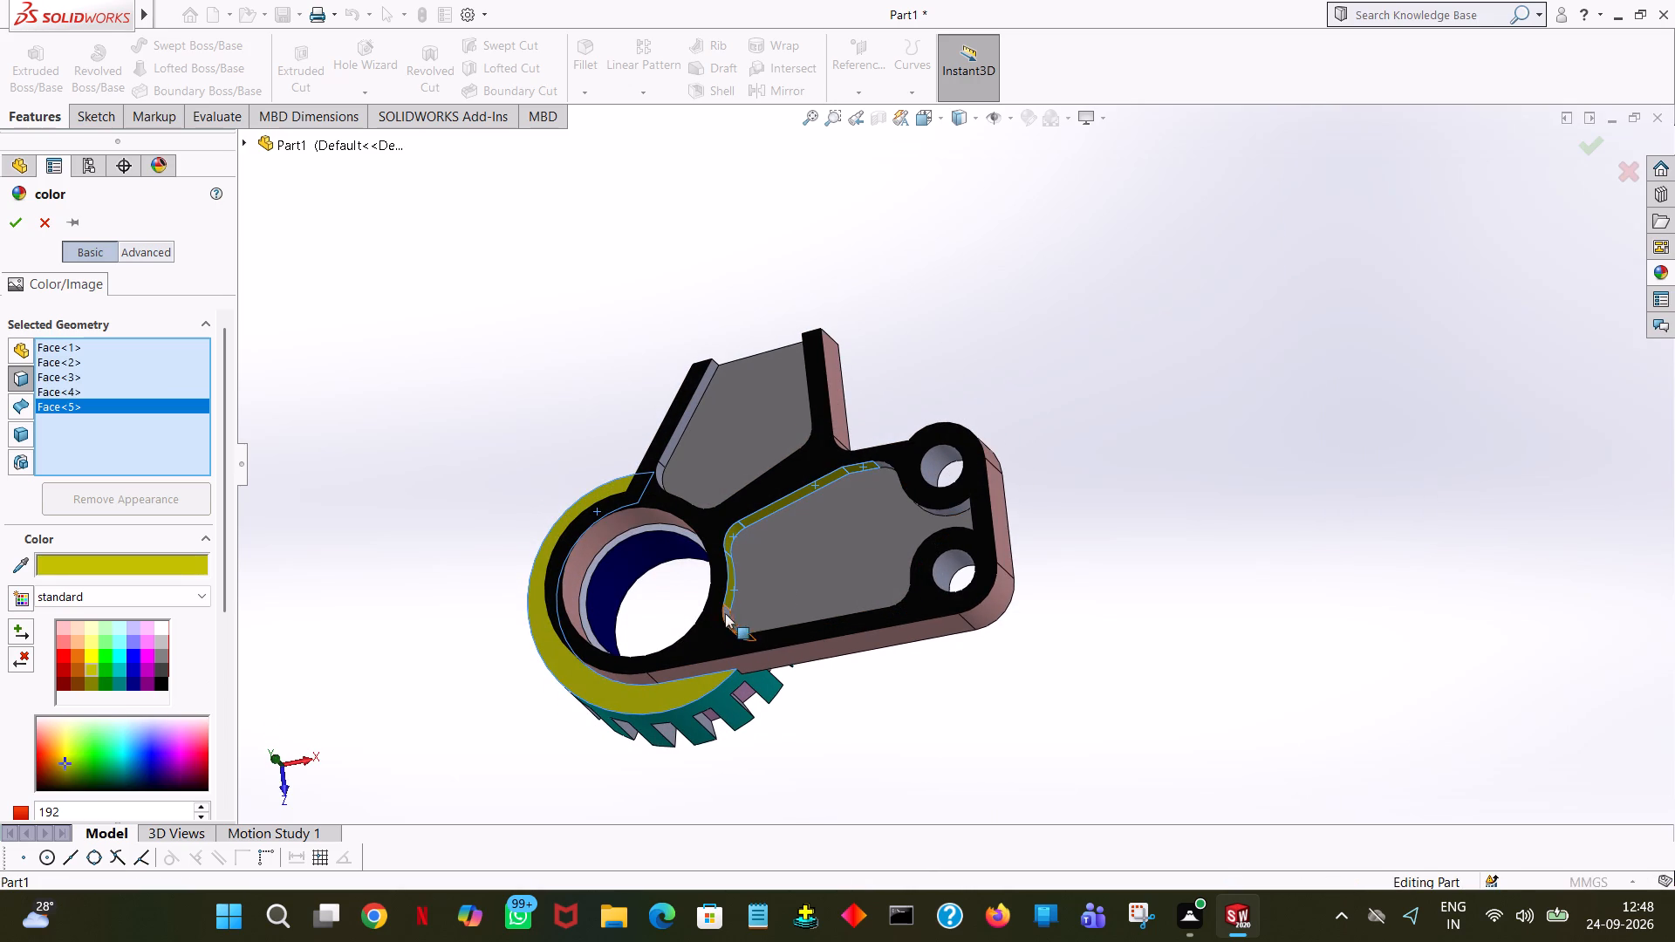
pyautogui.moveTo(794, 599); pyautogui.dragTo(777, 761, button='middle')
pyautogui.click(726, 671)
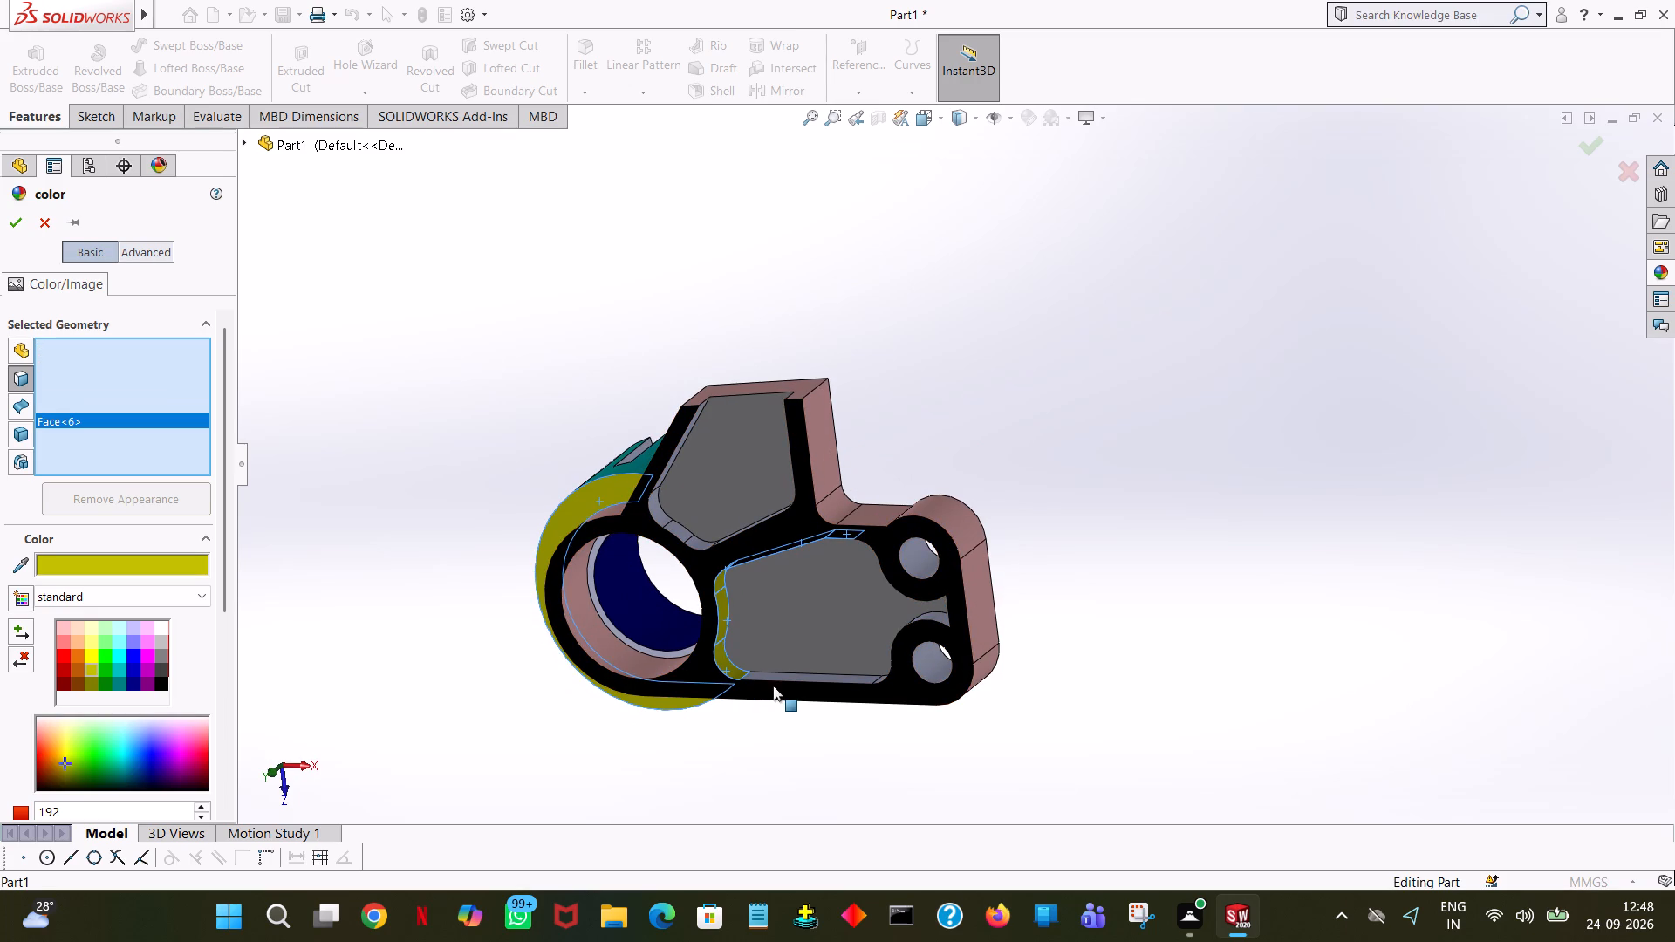
pyautogui.click(799, 679)
# Add the four curved pocket wall faces around the two small-hole bosses to the dark yellow selection.
pyautogui.moveTo(1003, 671); pyautogui.dragTo(1122, 578, button='middle')
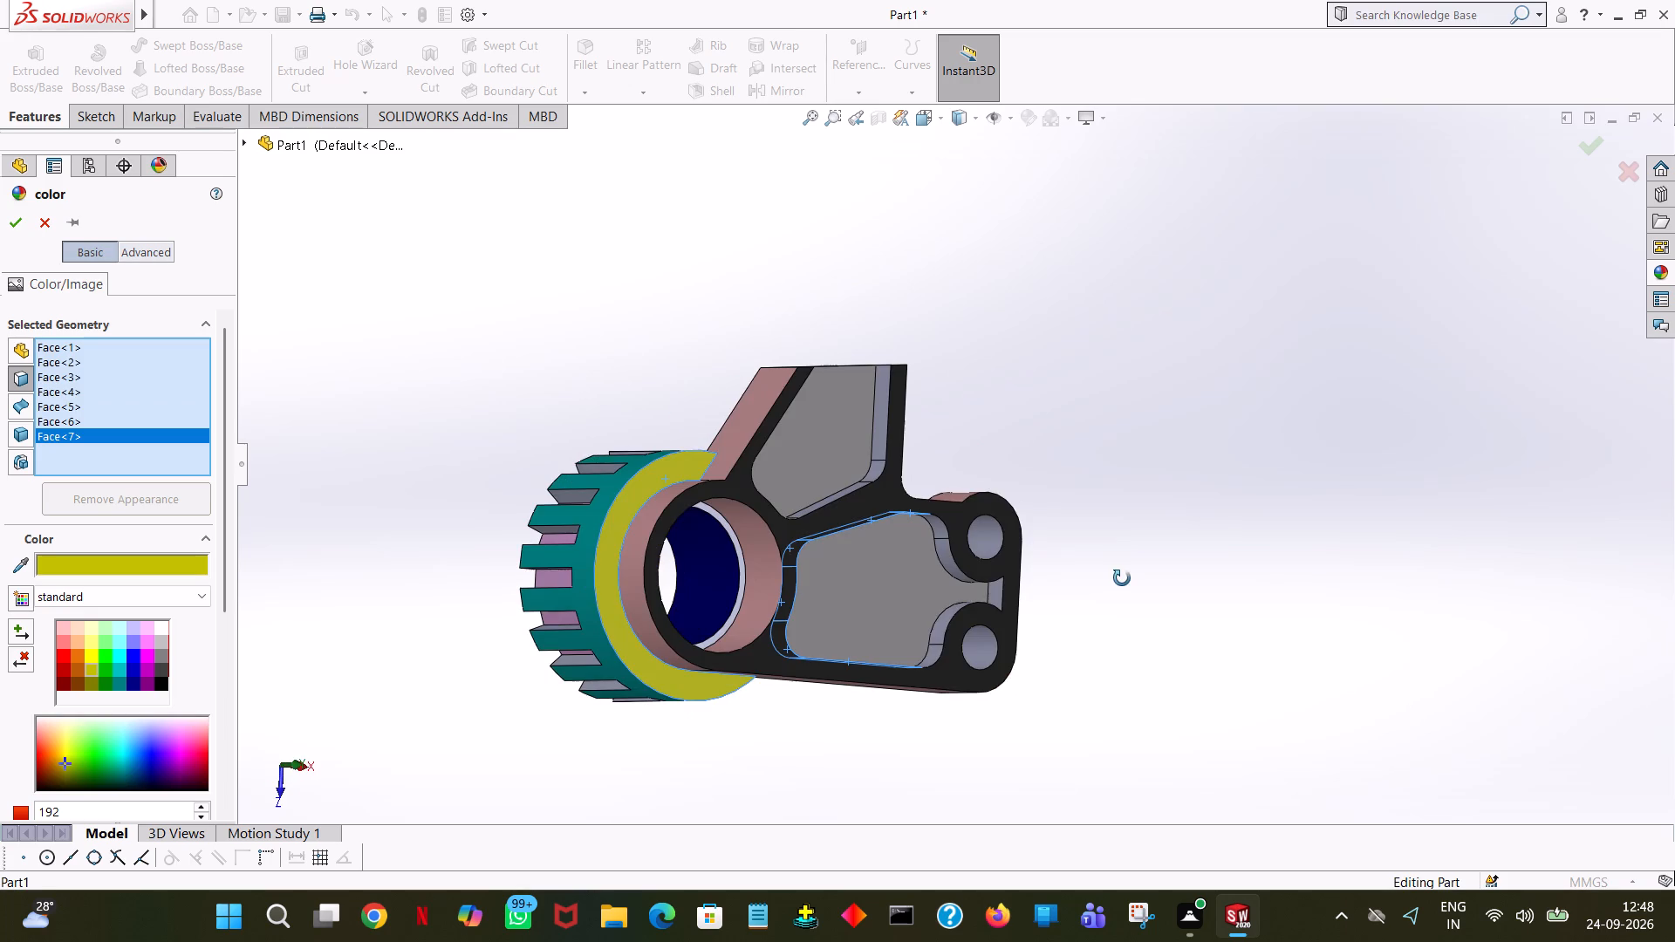
pyautogui.moveTo(1122, 578); pyautogui.dragTo(1122, 577, button='middle')
pyautogui.click(933, 653)
pyautogui.click(947, 618)
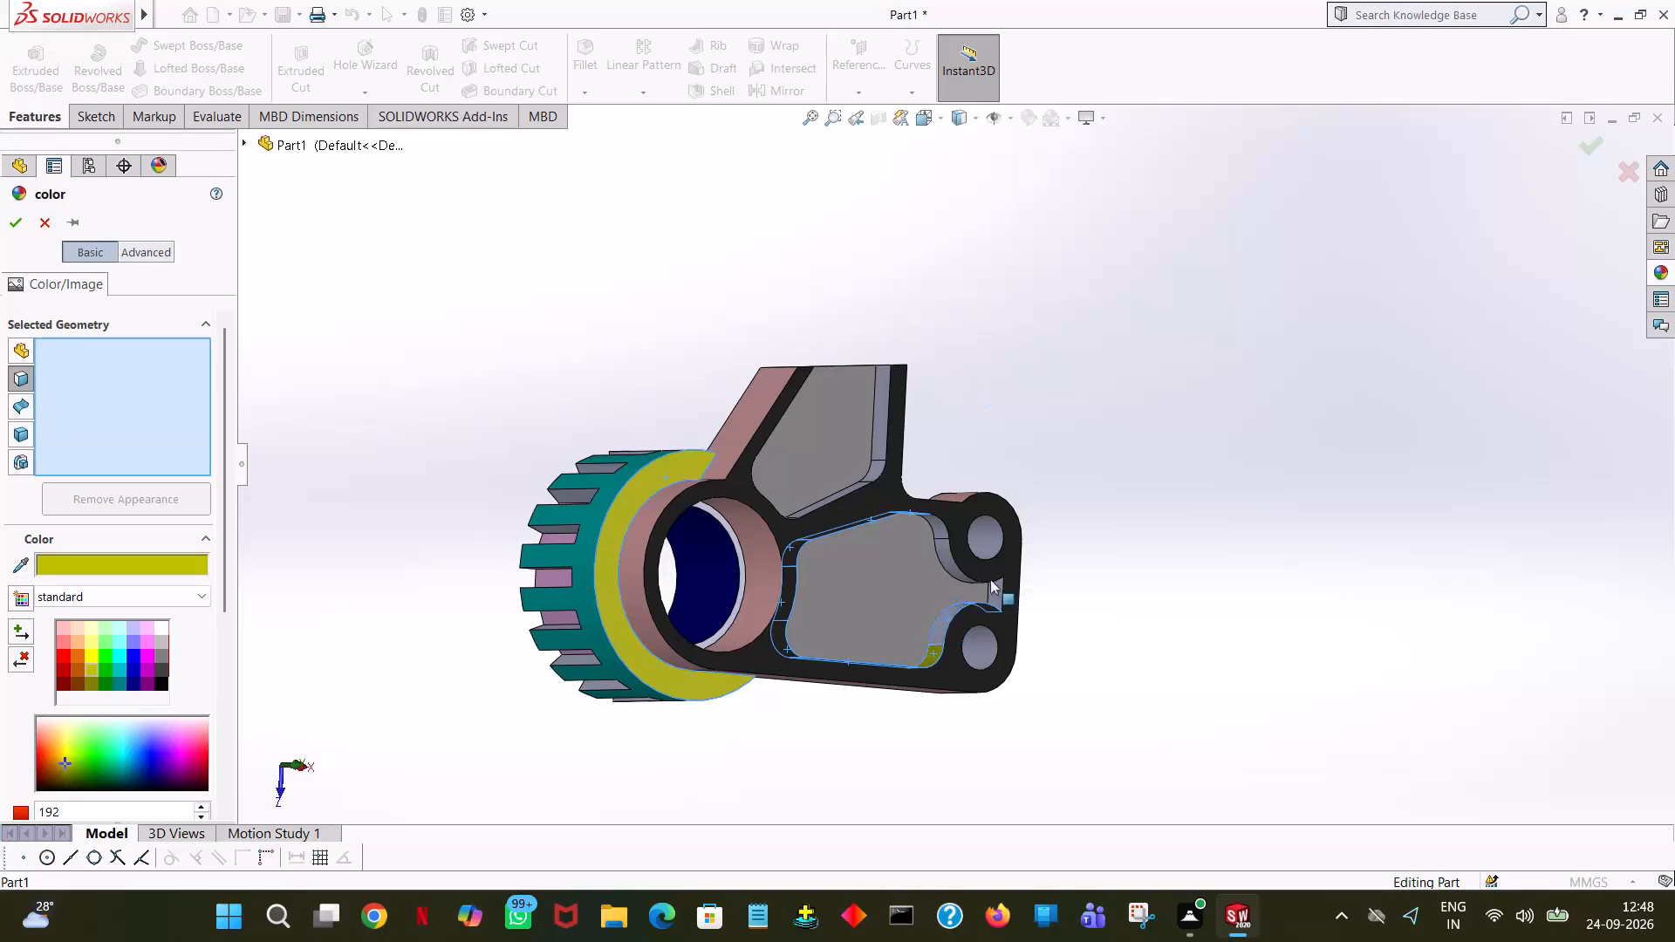
pyautogui.moveTo(1065, 547); pyautogui.dragTo(1073, 406, button='middle')
pyautogui.click(939, 553)
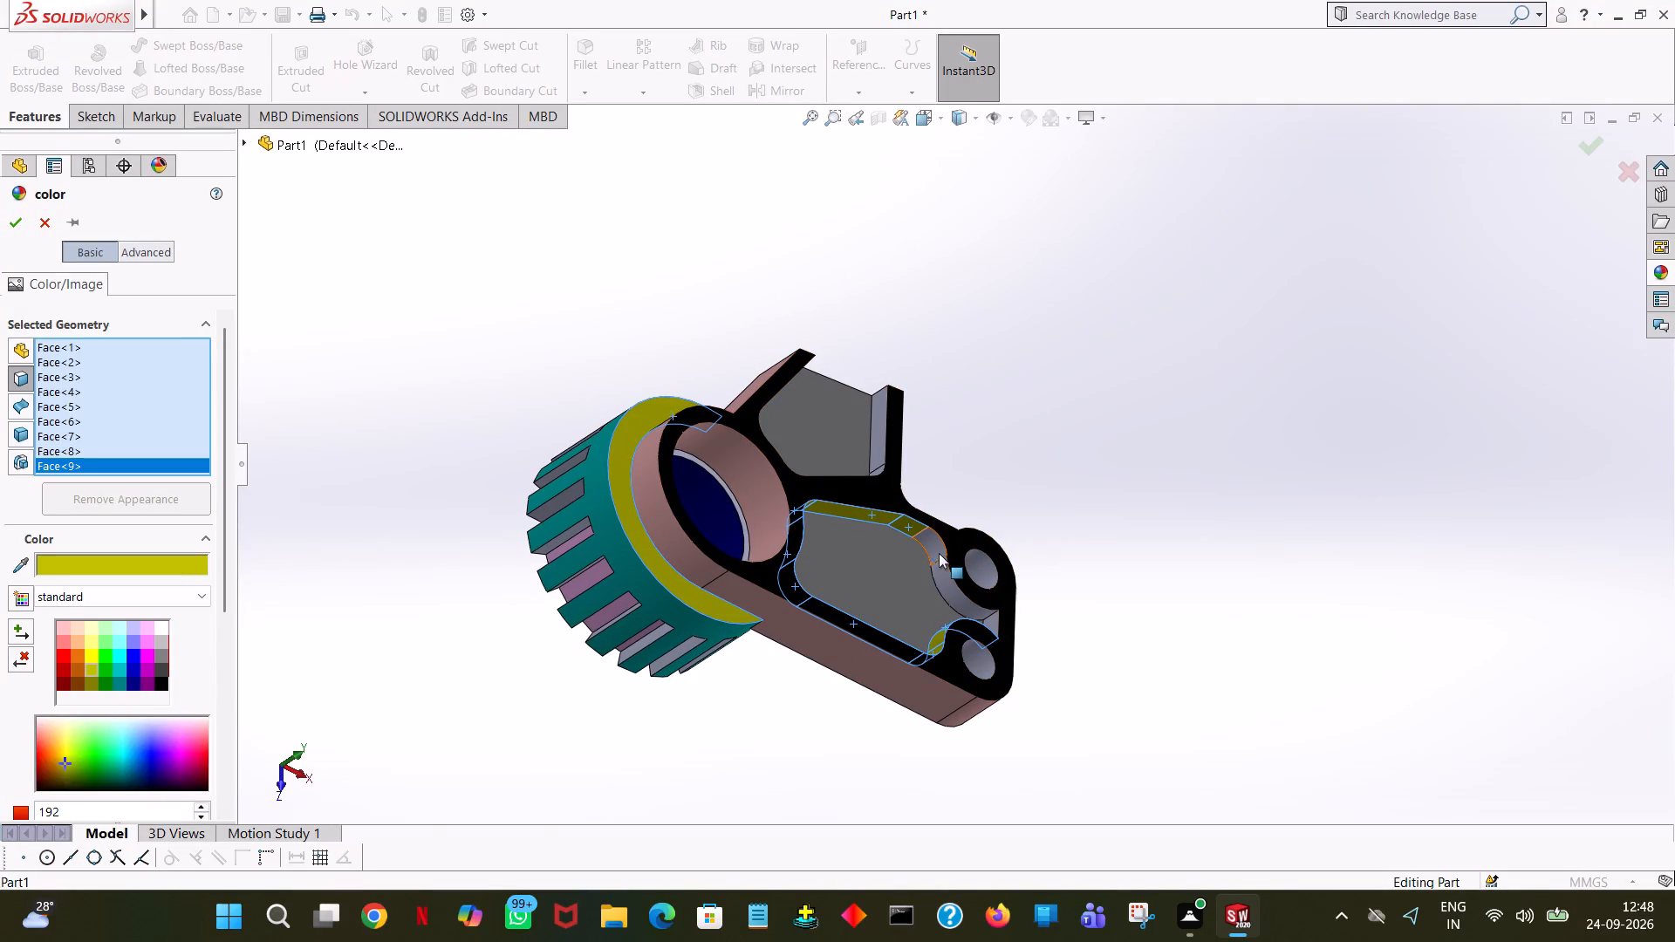
pyautogui.click(947, 593)
# Add the seven wall faces of the short arm's open pocket, including its corner fillets, to the dark yellow selection.
pyautogui.moveTo(1072, 582); pyautogui.dragTo(983, 659, button='middle')
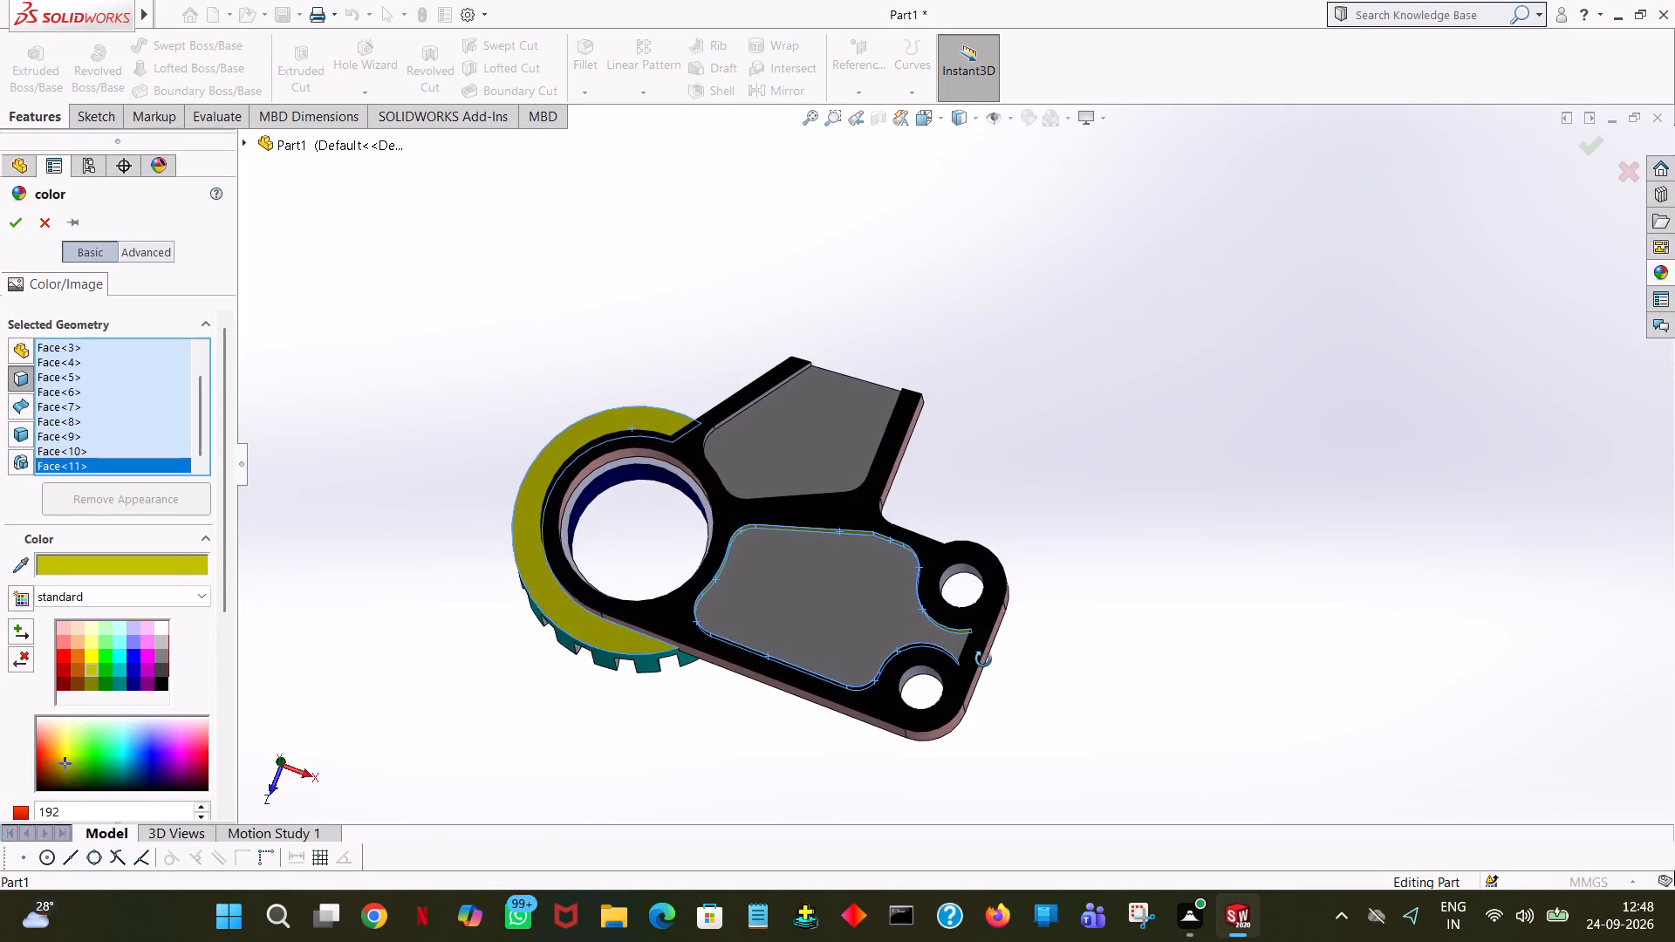
pyautogui.moveTo(983, 659); pyautogui.dragTo(982, 659, button='middle')
pyautogui.moveTo(958, 635); pyautogui.dragTo(918, 577, button='middle')
pyautogui.middleClick(896, 541)
pyautogui.moveTo(861, 595); pyautogui.dragTo(795, 770, button='middle')
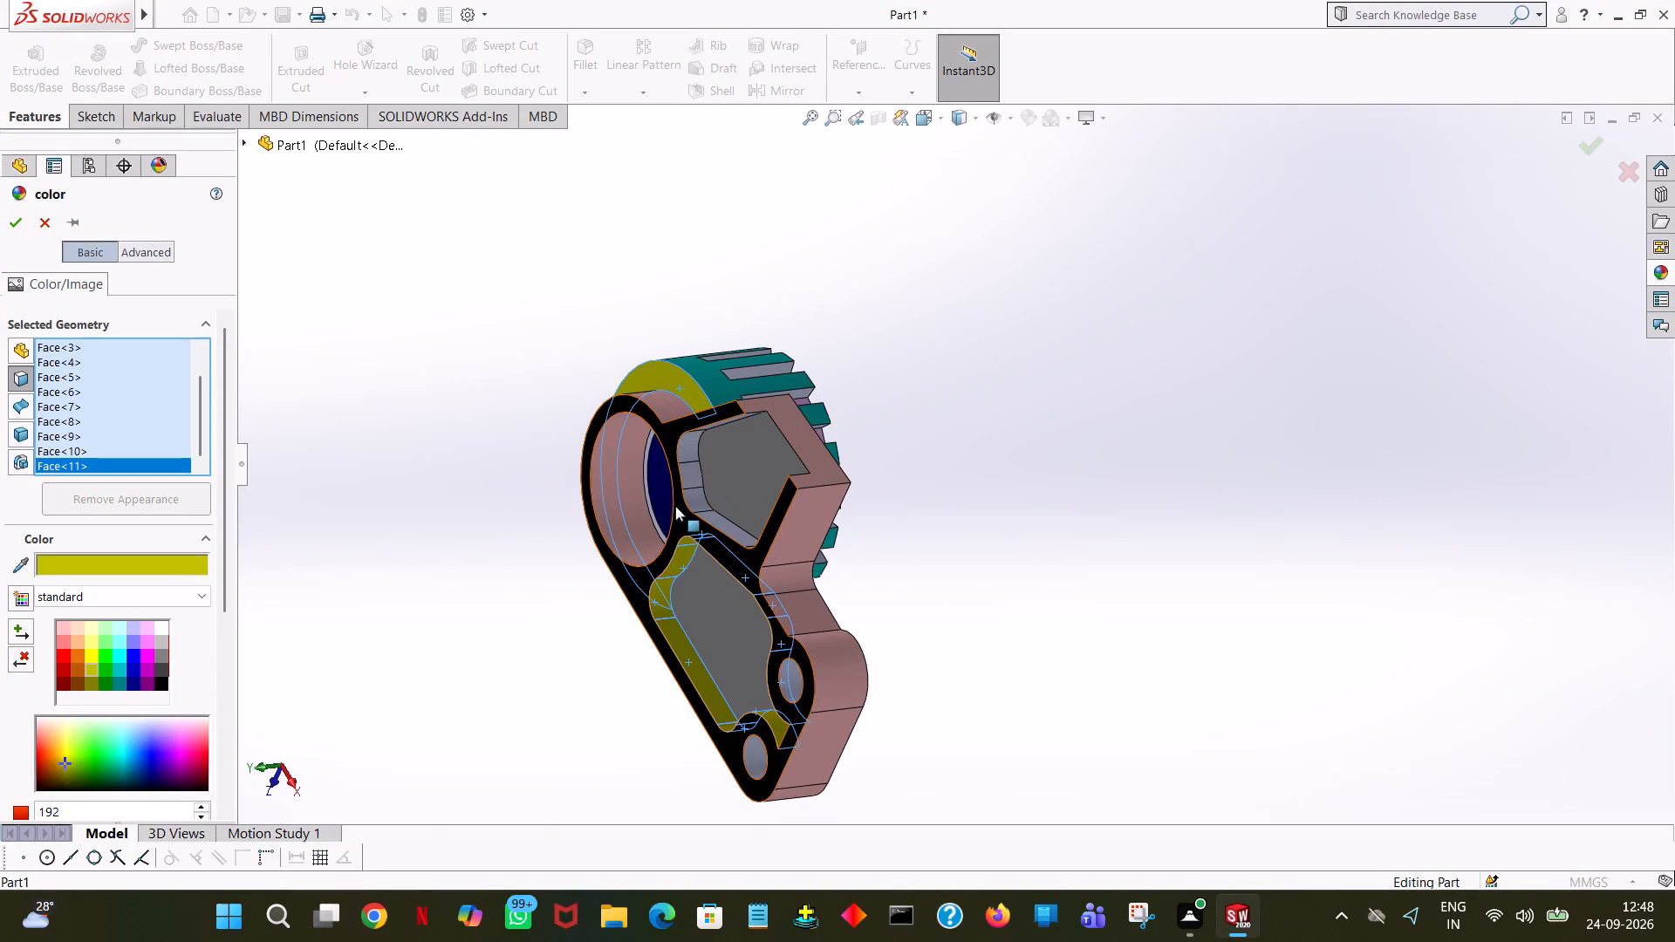
pyautogui.click(688, 474)
pyautogui.click(692, 456)
pyautogui.moveTo(722, 424); pyautogui.dragTo(819, 265, button='middle')
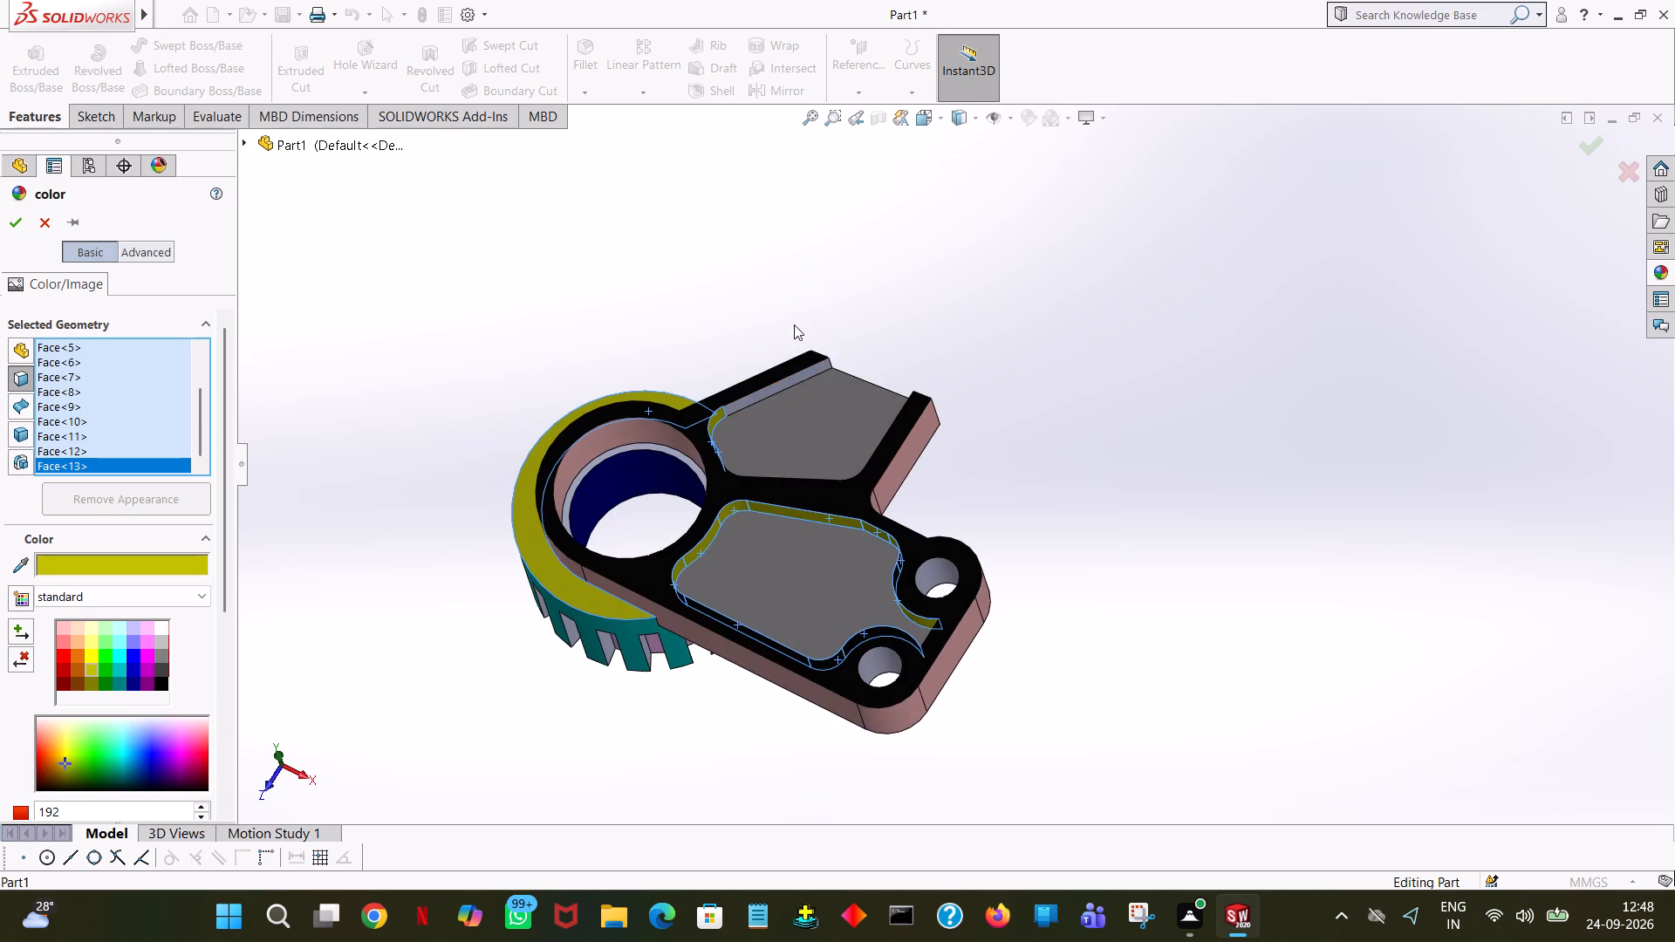
pyautogui.click(745, 398)
pyautogui.moveTo(789, 442); pyautogui.dragTo(797, 627, button='middle')
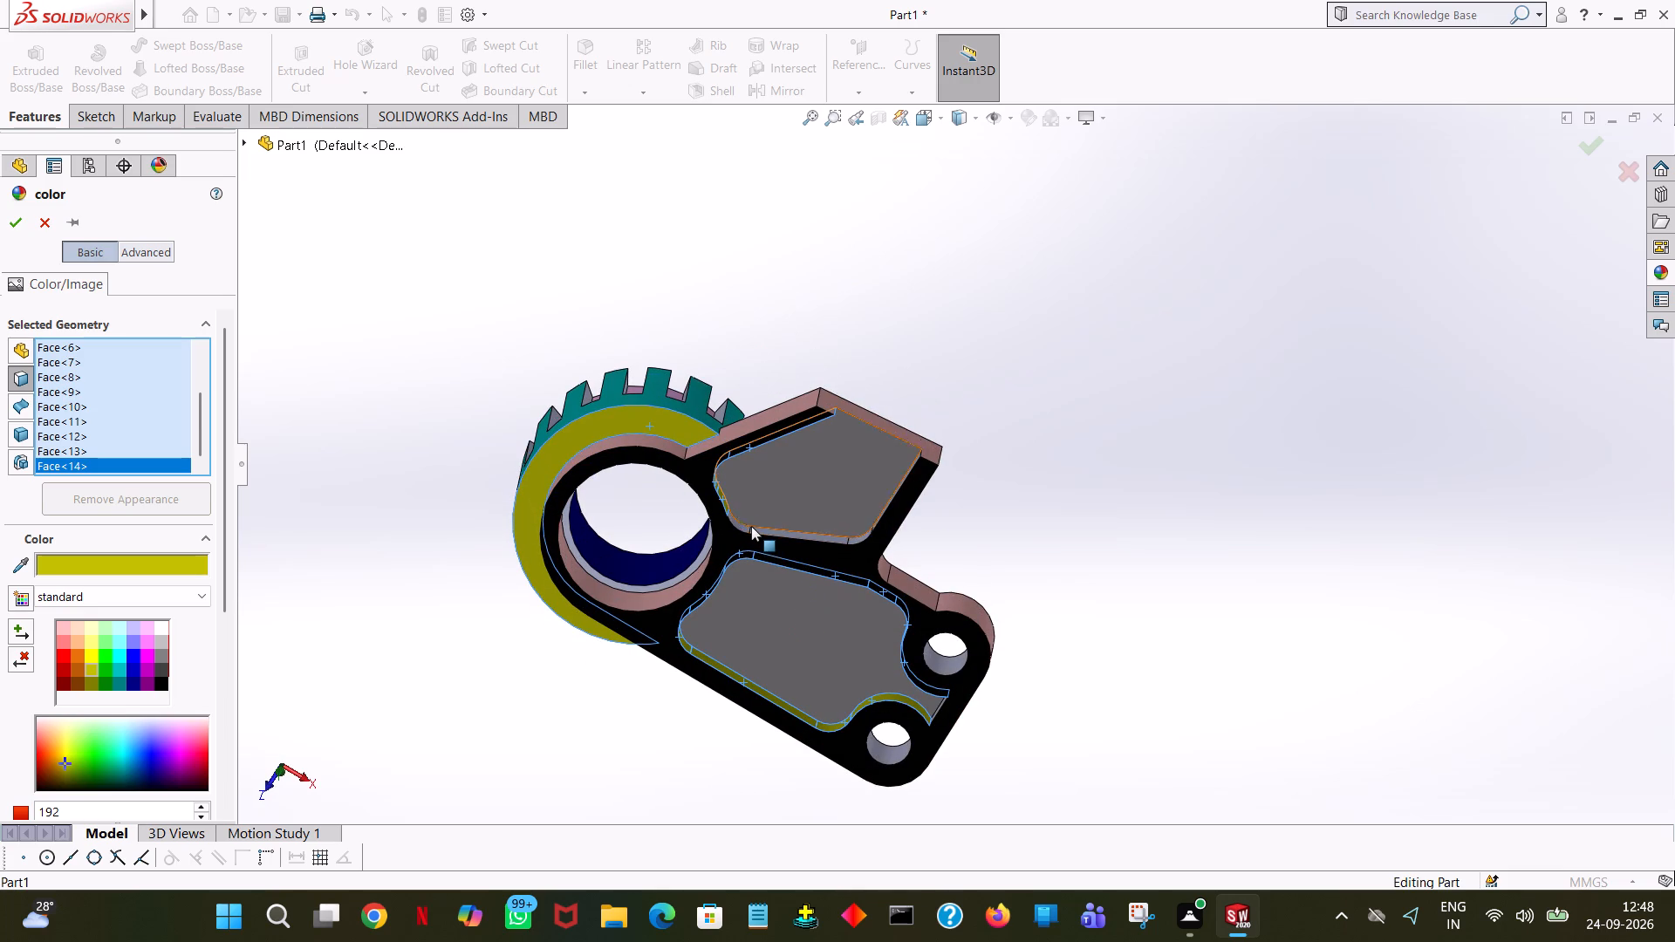
pyautogui.click(739, 526)
pyautogui.click(781, 533)
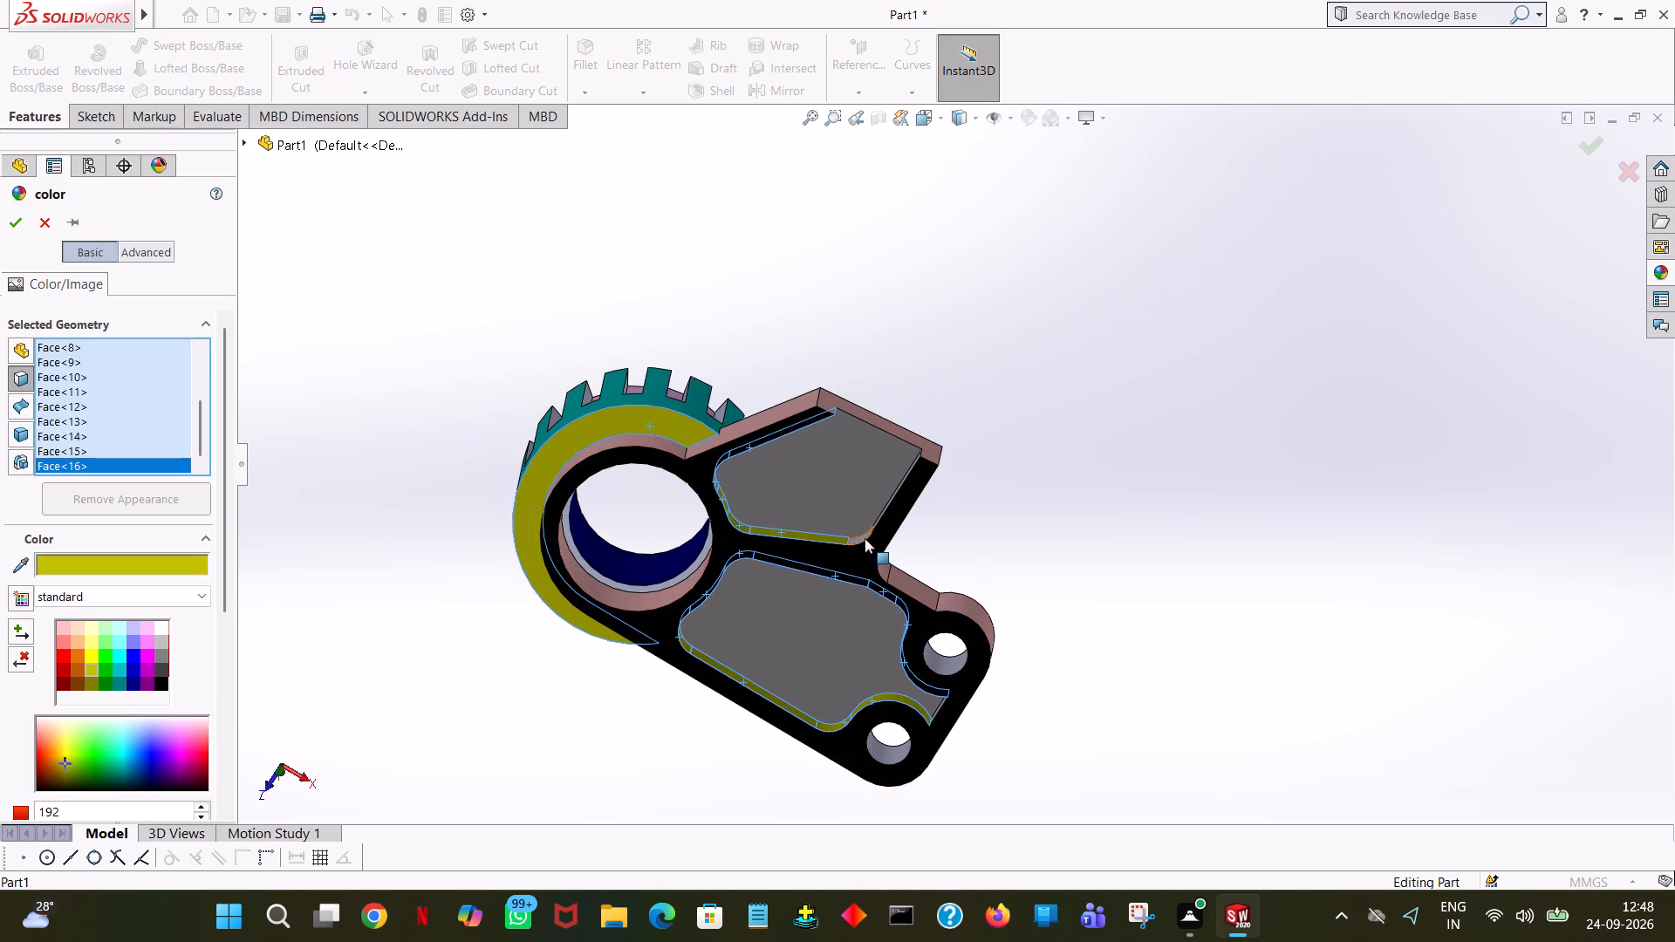
pyautogui.click(865, 538)
pyautogui.moveTo(979, 514); pyautogui.dragTo(1026, 579, button='middle')
pyautogui.click(928, 515)
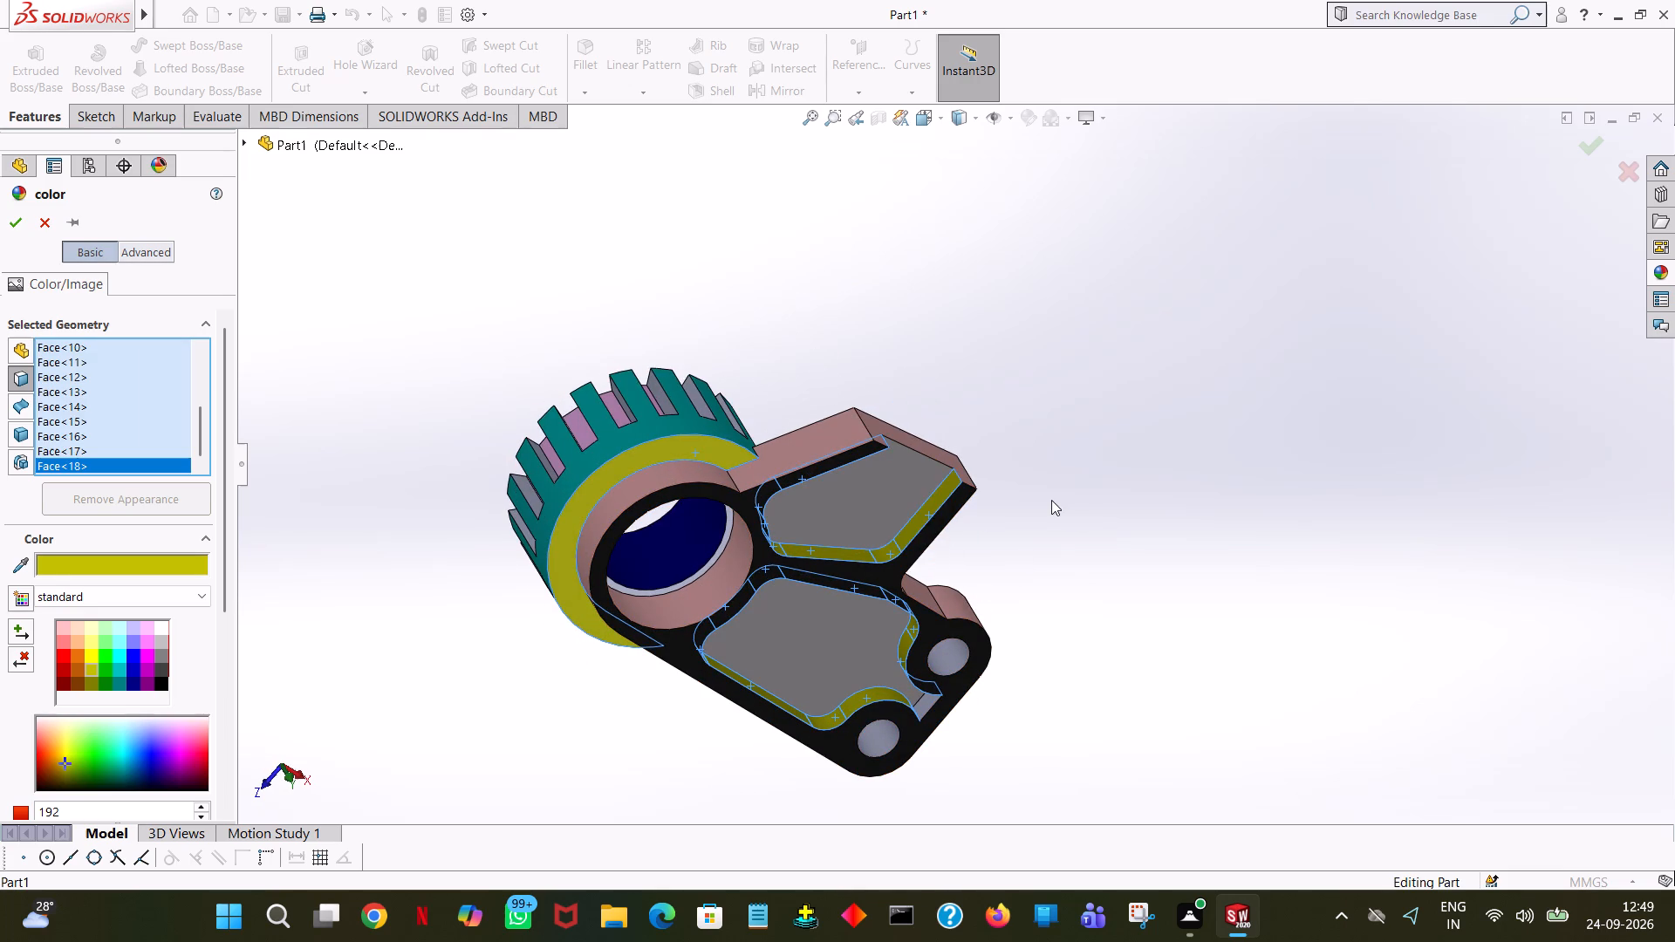
# Add the hub's toothed flat end face to the selection and apply the dark yellow colour.
pyautogui.moveTo(1051, 500); pyautogui.dragTo(984, 257, button='middle')
pyautogui.moveTo(949, 366); pyautogui.dragTo(941, 457, button='middle')
pyautogui.moveTo(924, 563); pyautogui.dragTo(721, 648, button='middle')
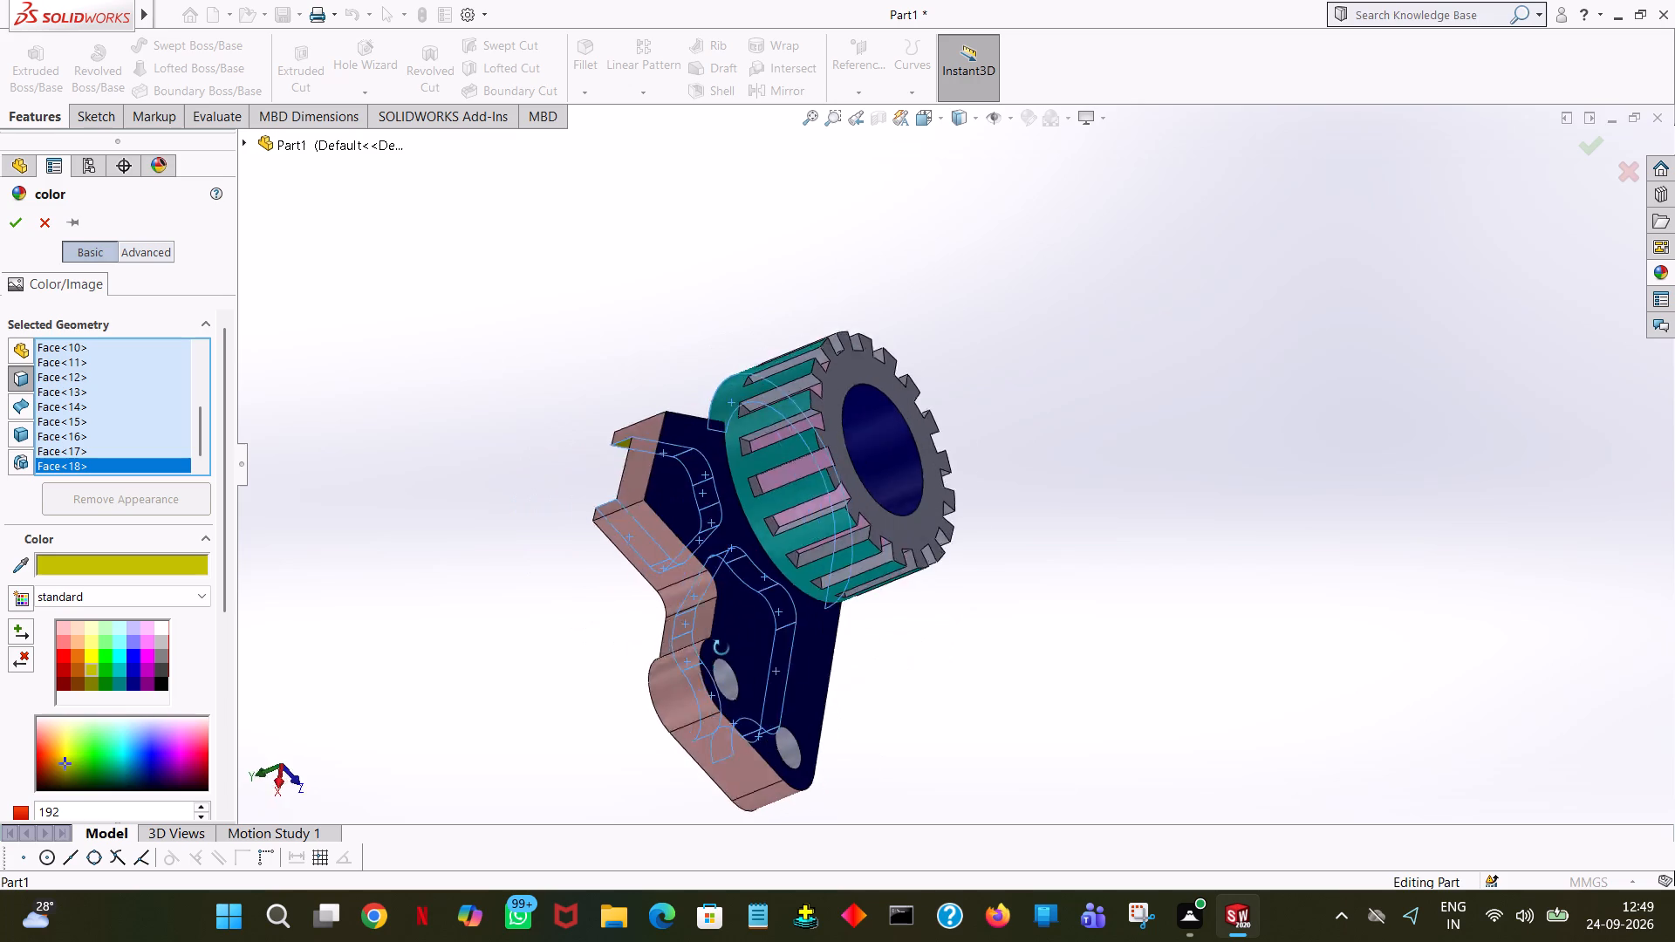
pyautogui.moveTo(721, 648); pyautogui.dragTo(847, 590, button='middle')
pyautogui.middleClick(646, 683)
pyautogui.moveTo(896, 448); pyautogui.dragTo(847, 619, button='middle')
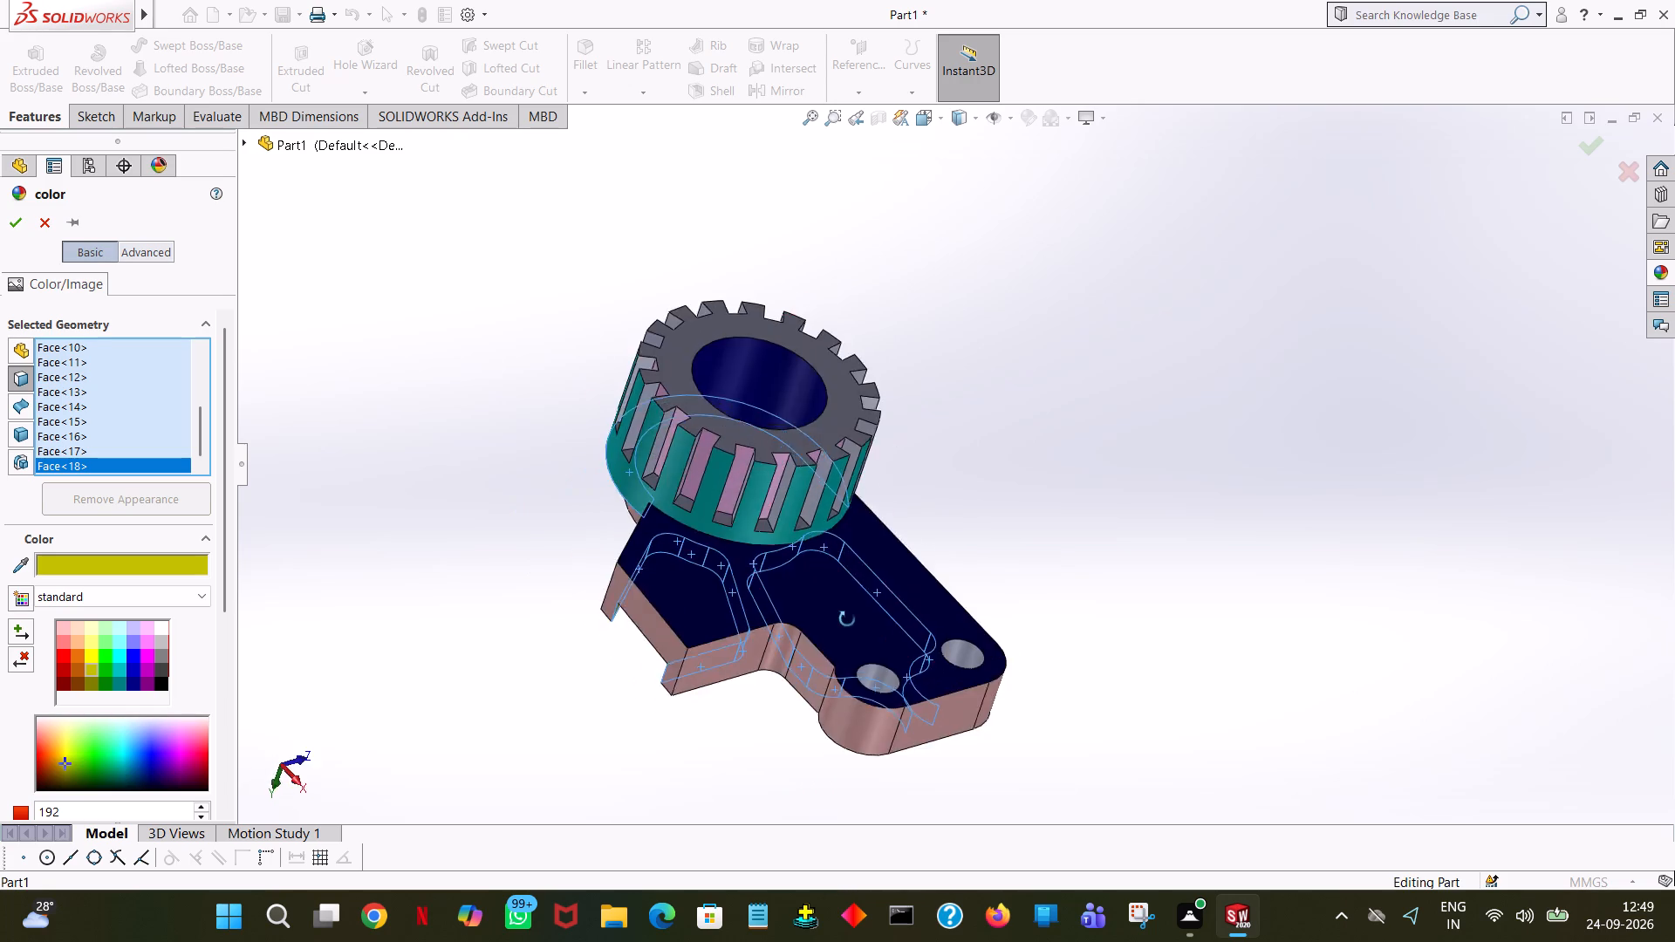
pyautogui.moveTo(847, 619); pyautogui.dragTo(851, 510, button='middle')
pyautogui.middleClick(851, 510)
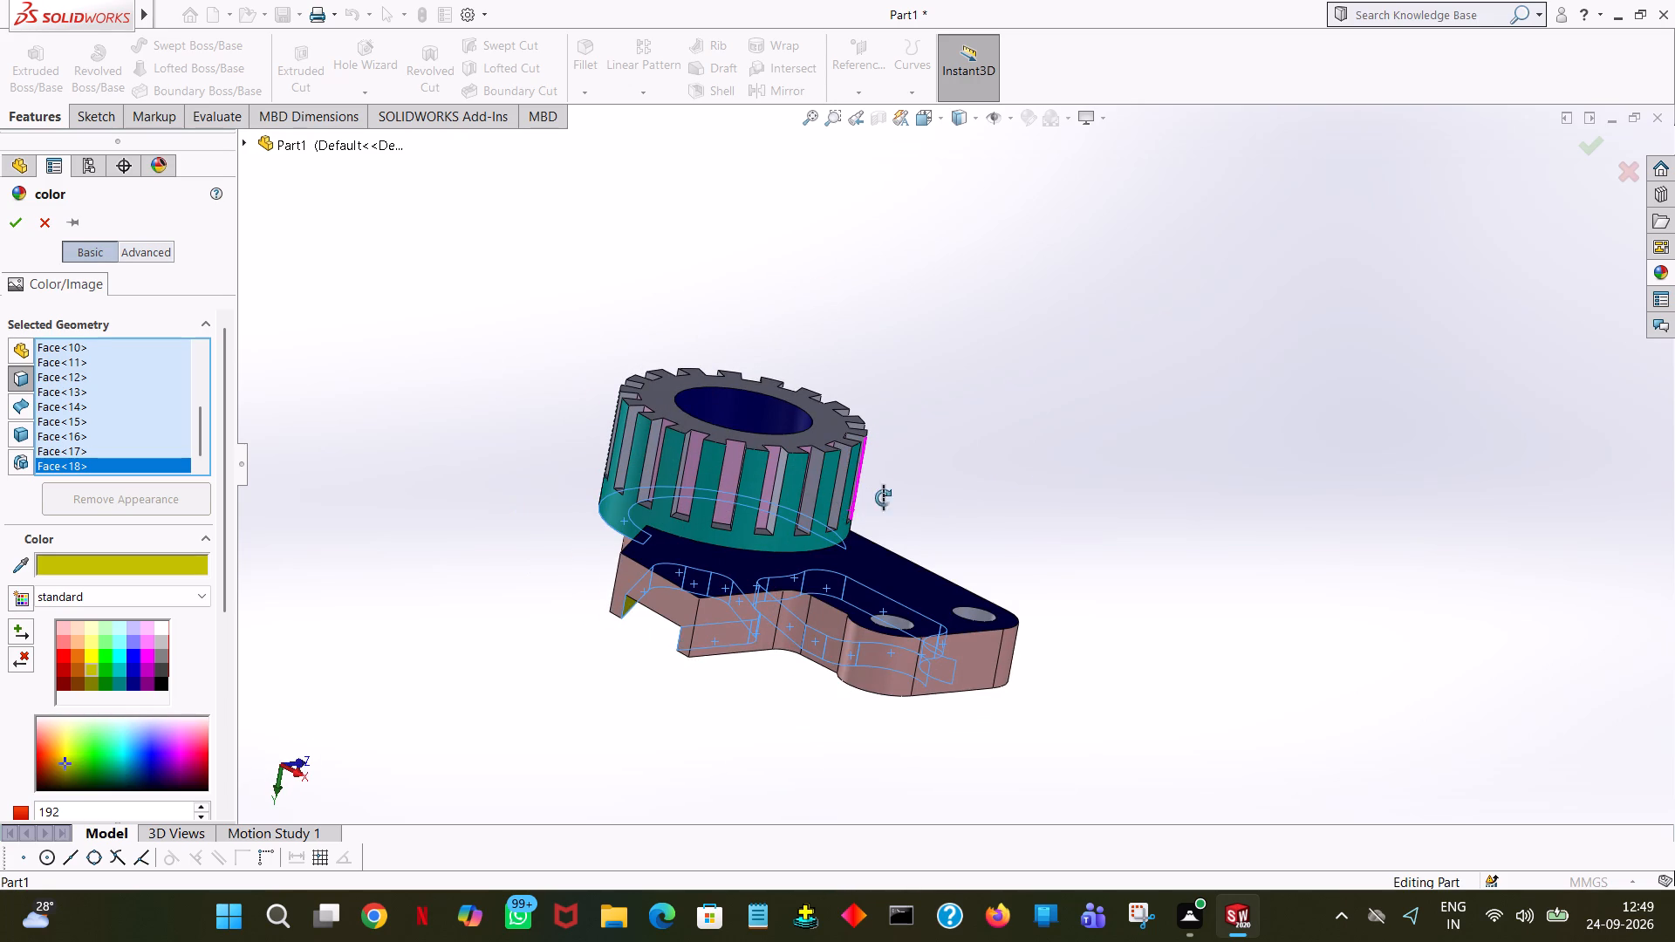
pyautogui.moveTo(986, 493); pyautogui.dragTo(973, 747, button='middle')
pyautogui.moveTo(952, 440); pyautogui.dragTo(899, 672, button='middle')
pyautogui.click(851, 478)
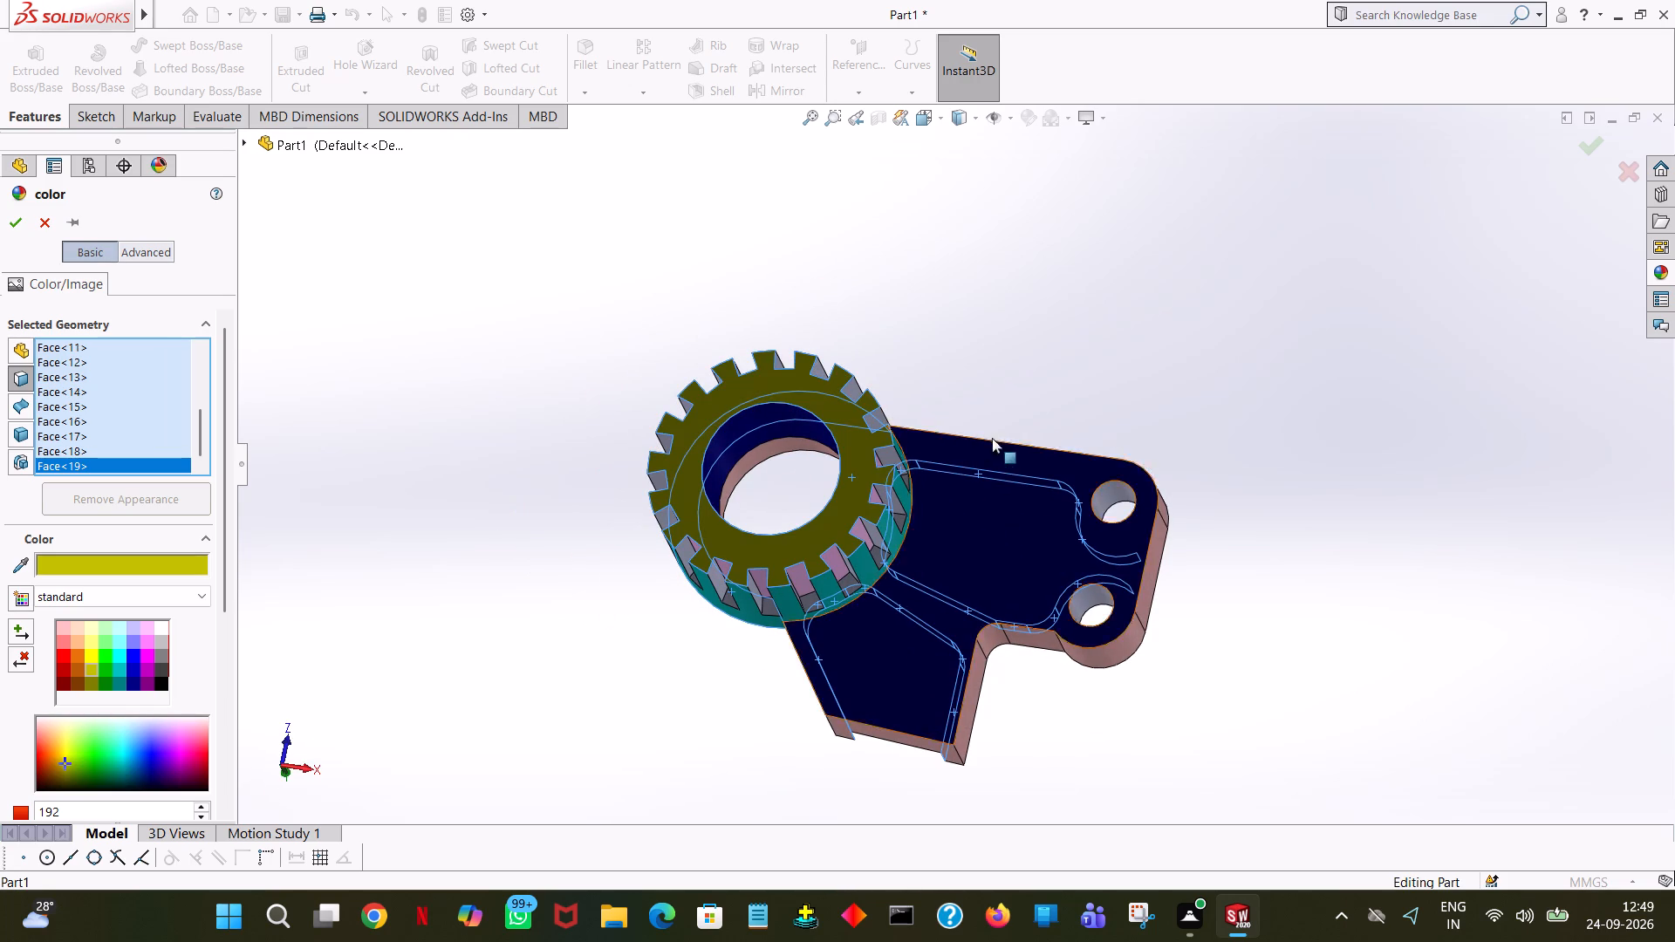
pyautogui.click(26, 226)
# Examine the face colours on the hub, outer sides, underside and pockets from all around the part.
pyautogui.moveTo(1432, 491); pyautogui.dragTo(1436, 454, button='middle')
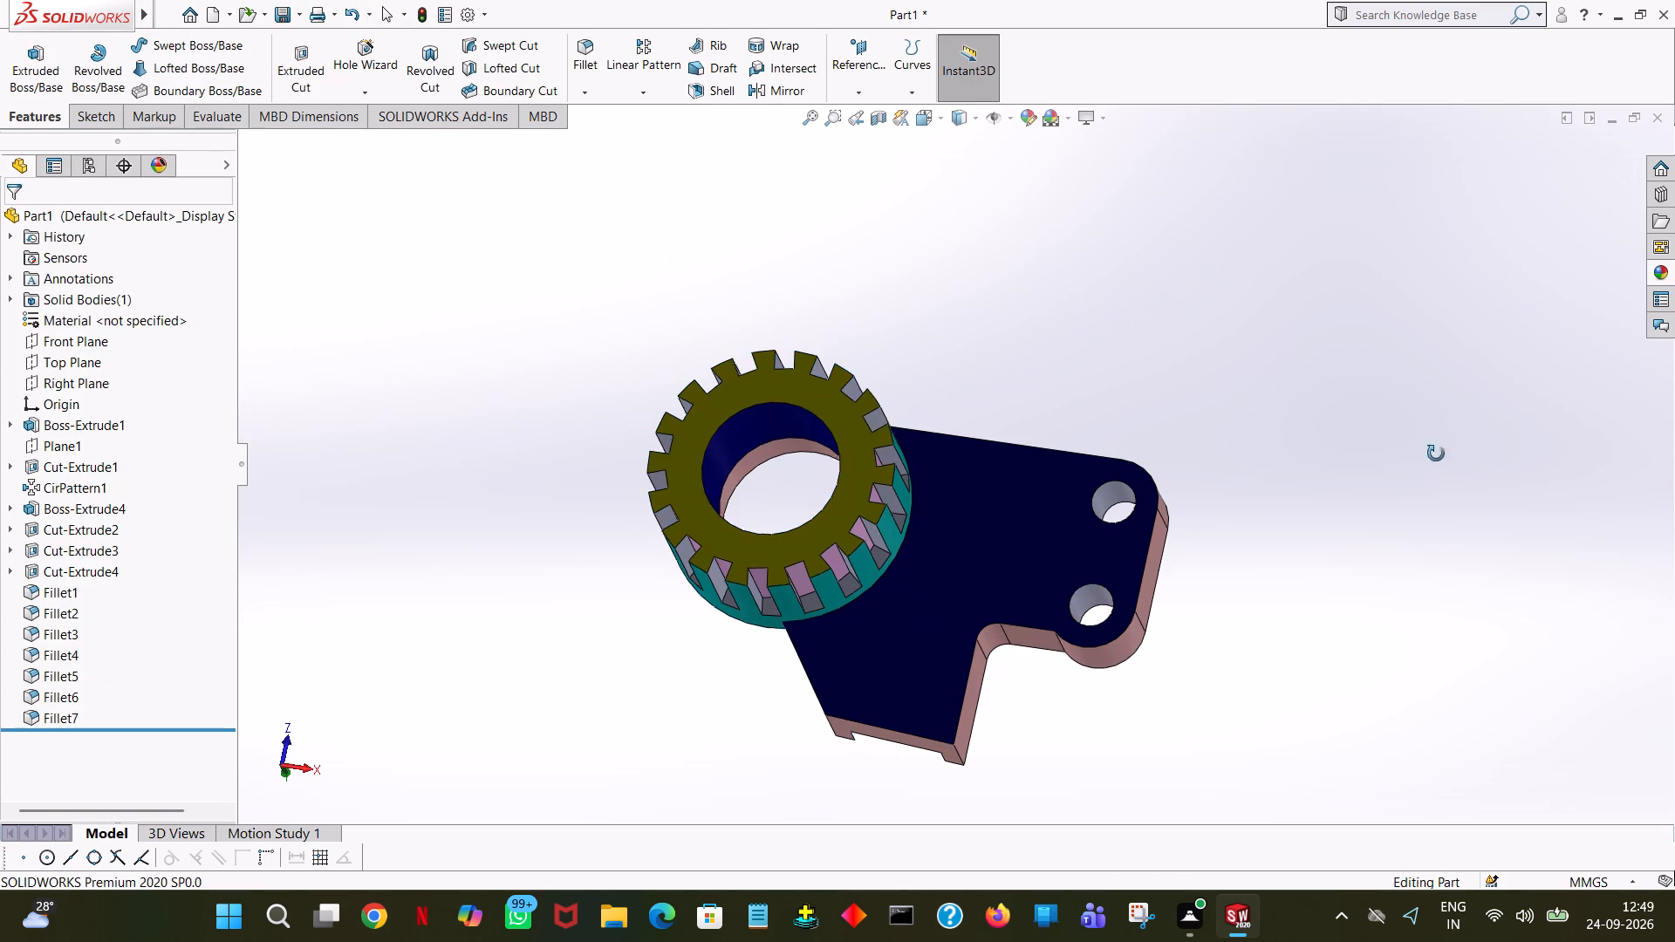
pyautogui.moveTo(1436, 454); pyautogui.dragTo(1537, 0, button='middle')
pyautogui.moveTo(1242, 540); pyautogui.dragTo(1297, 0, button='middle')
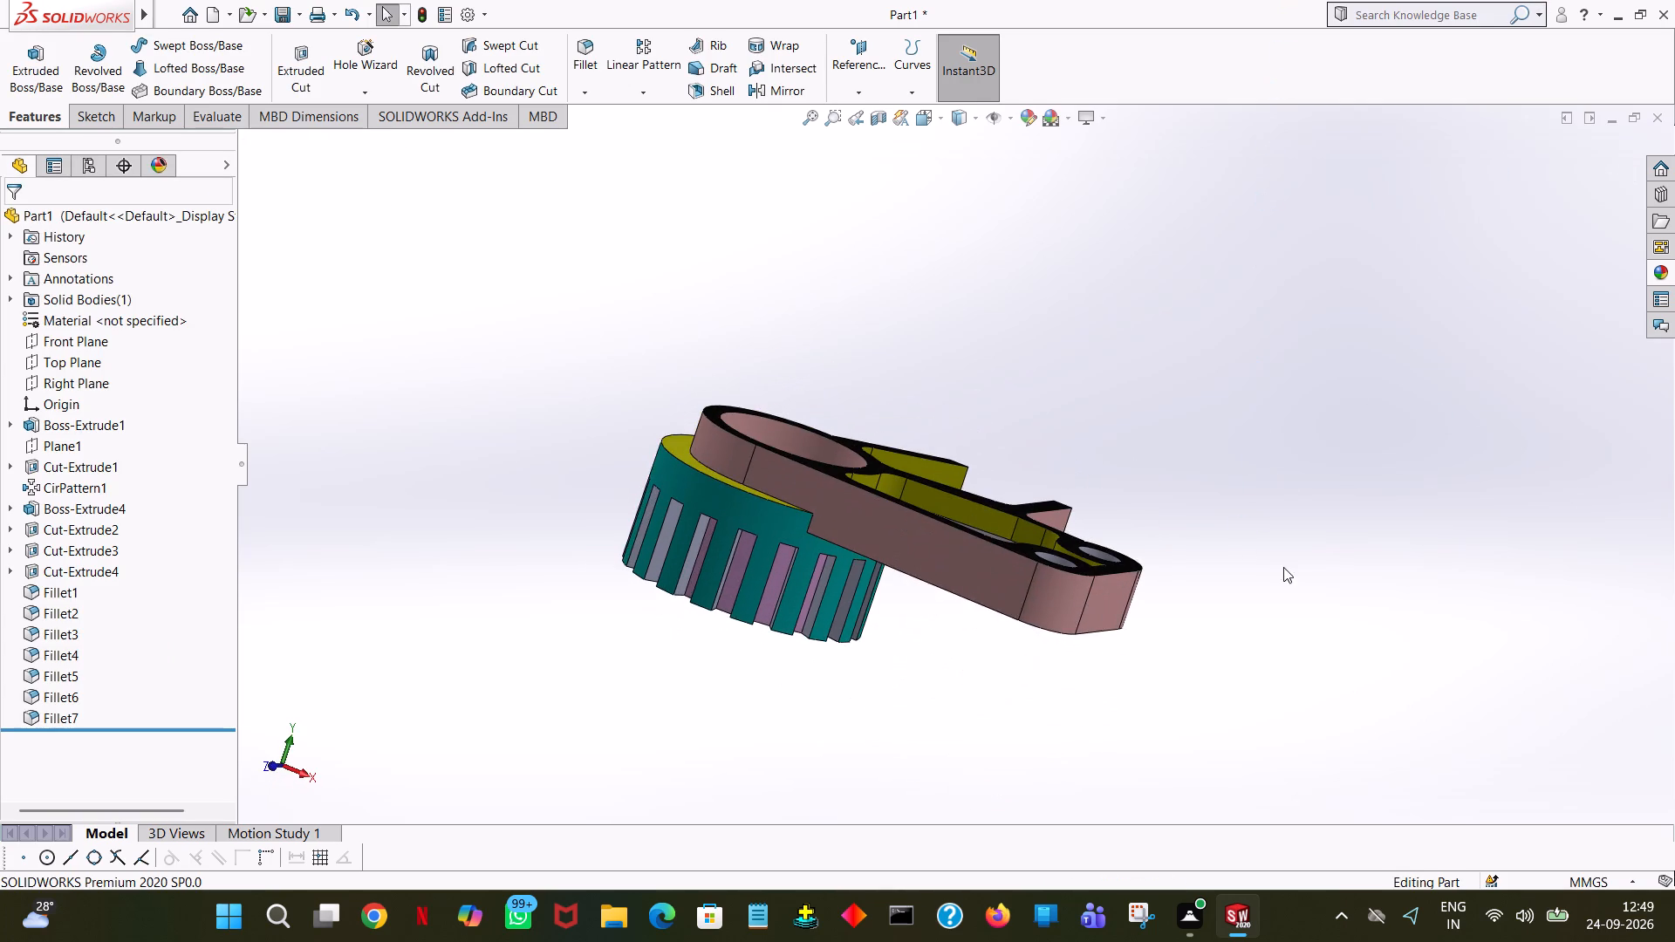
pyautogui.moveTo(1287, 583); pyautogui.dragTo(1056, 734, button='middle')
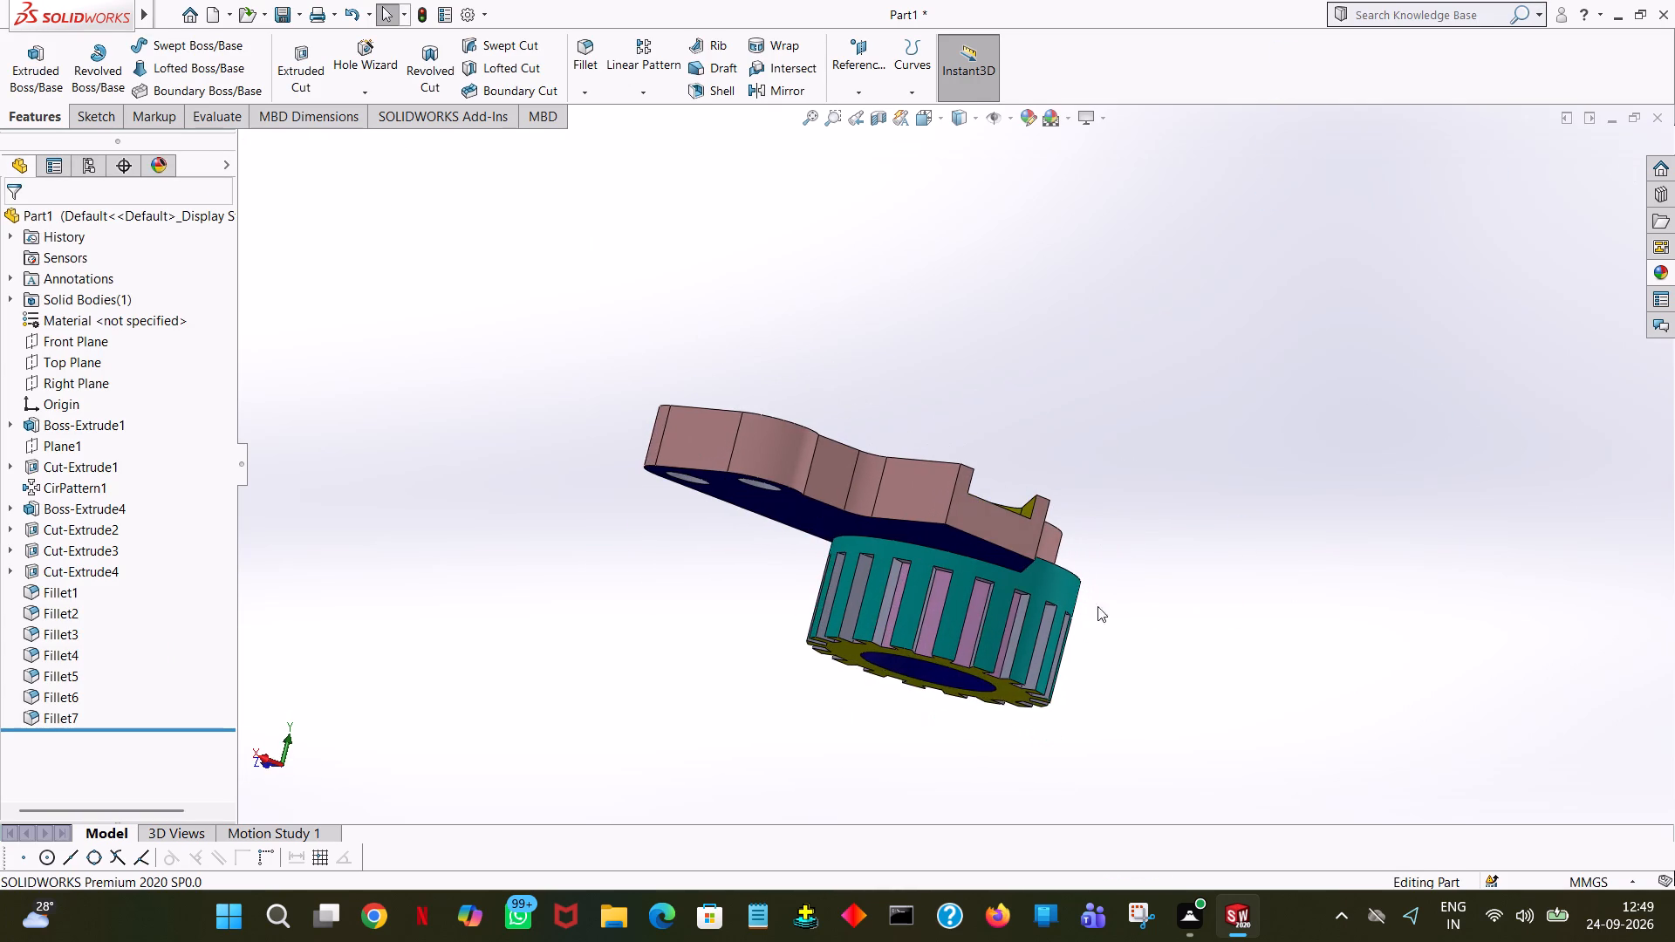
pyautogui.moveTo(1201, 320); pyautogui.dragTo(1091, 817, button='middle')
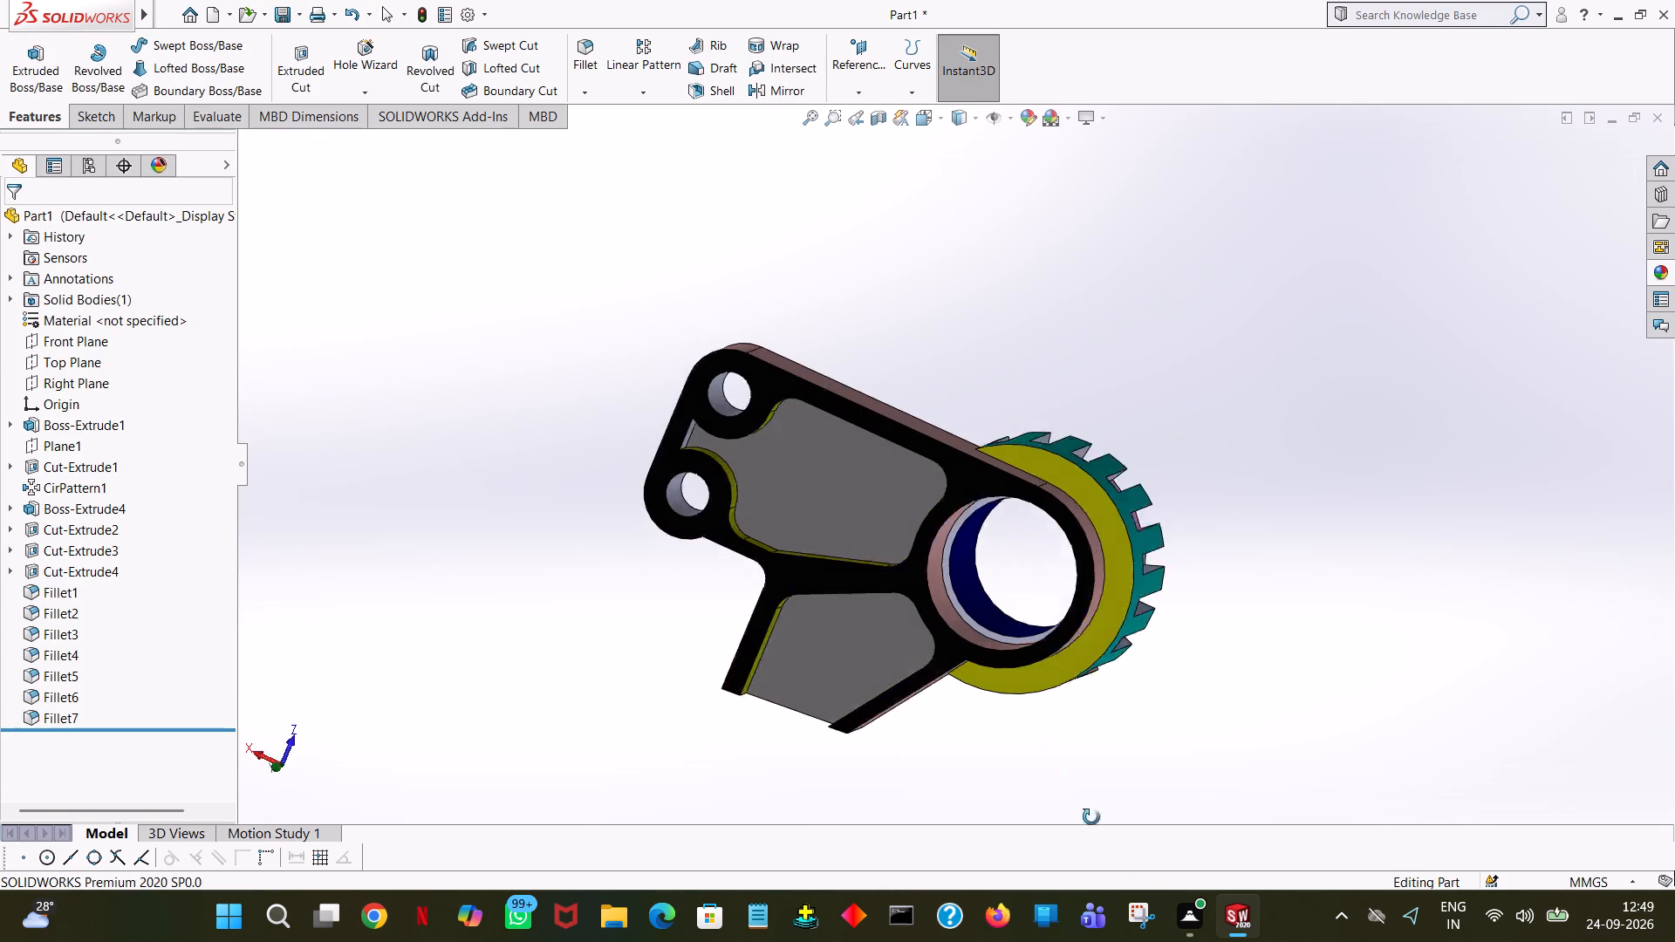
pyautogui.moveTo(1091, 817); pyautogui.dragTo(1104, 841, button='middle')
pyautogui.moveTo(1210, 608); pyautogui.dragTo(1127, 458, button='middle')
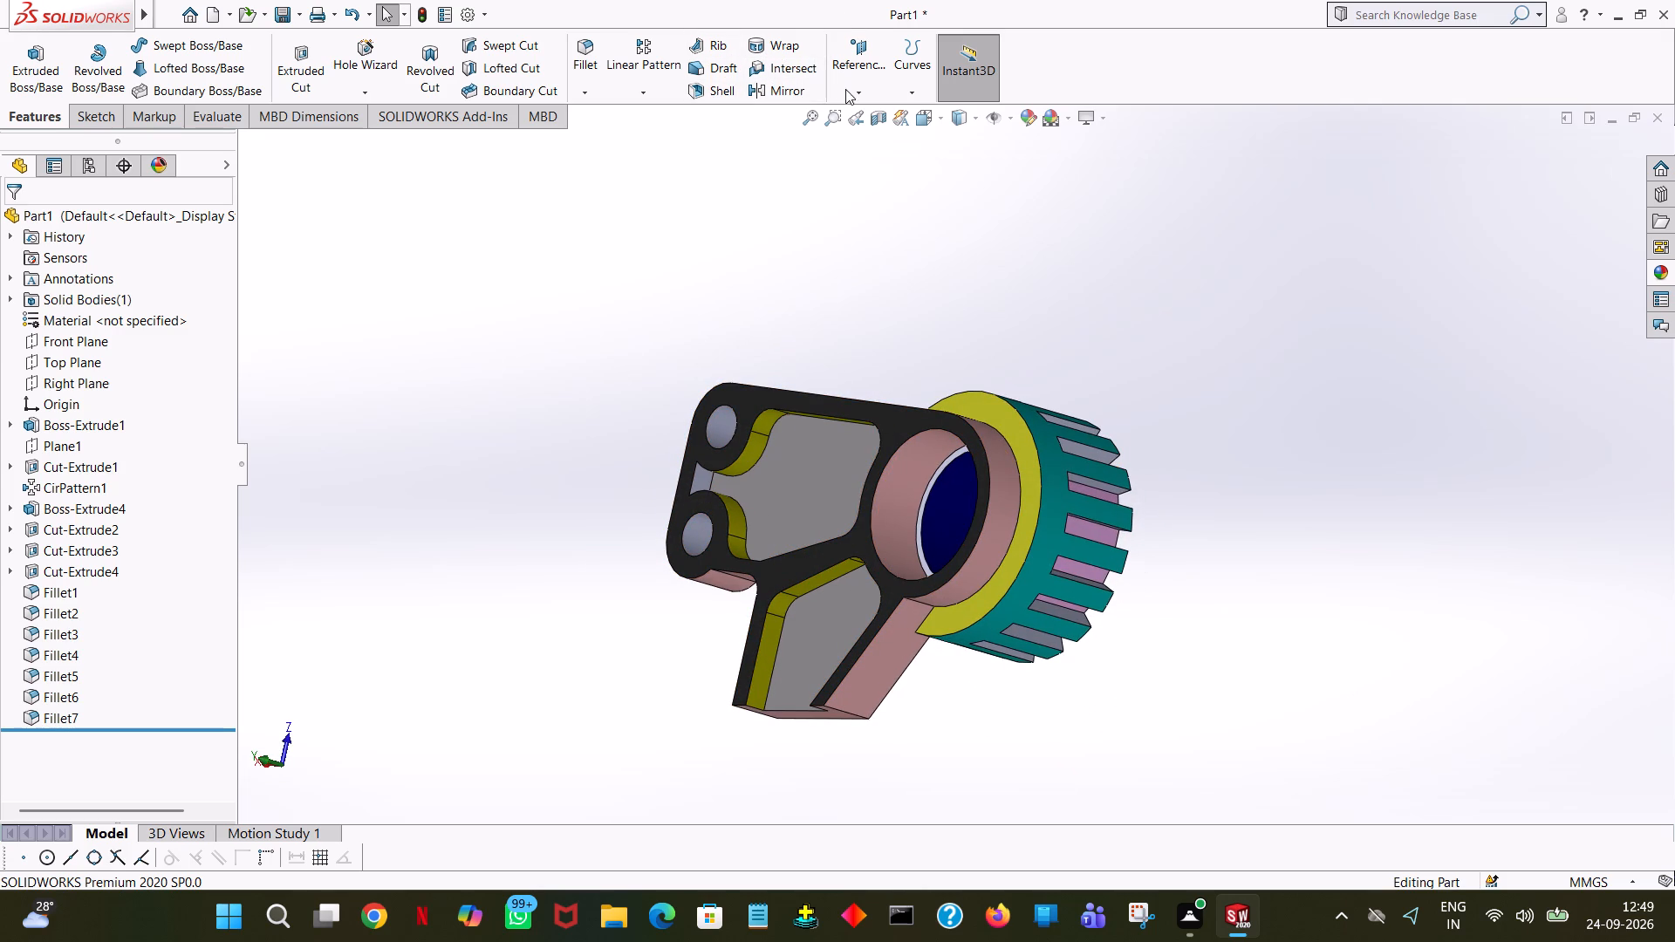
# Apply white to the inner walls of the two small through-holes, dropping the pocket's small end wall from the colour selection.
pyautogui.click(701, 486)
pyautogui.click(879, 399)
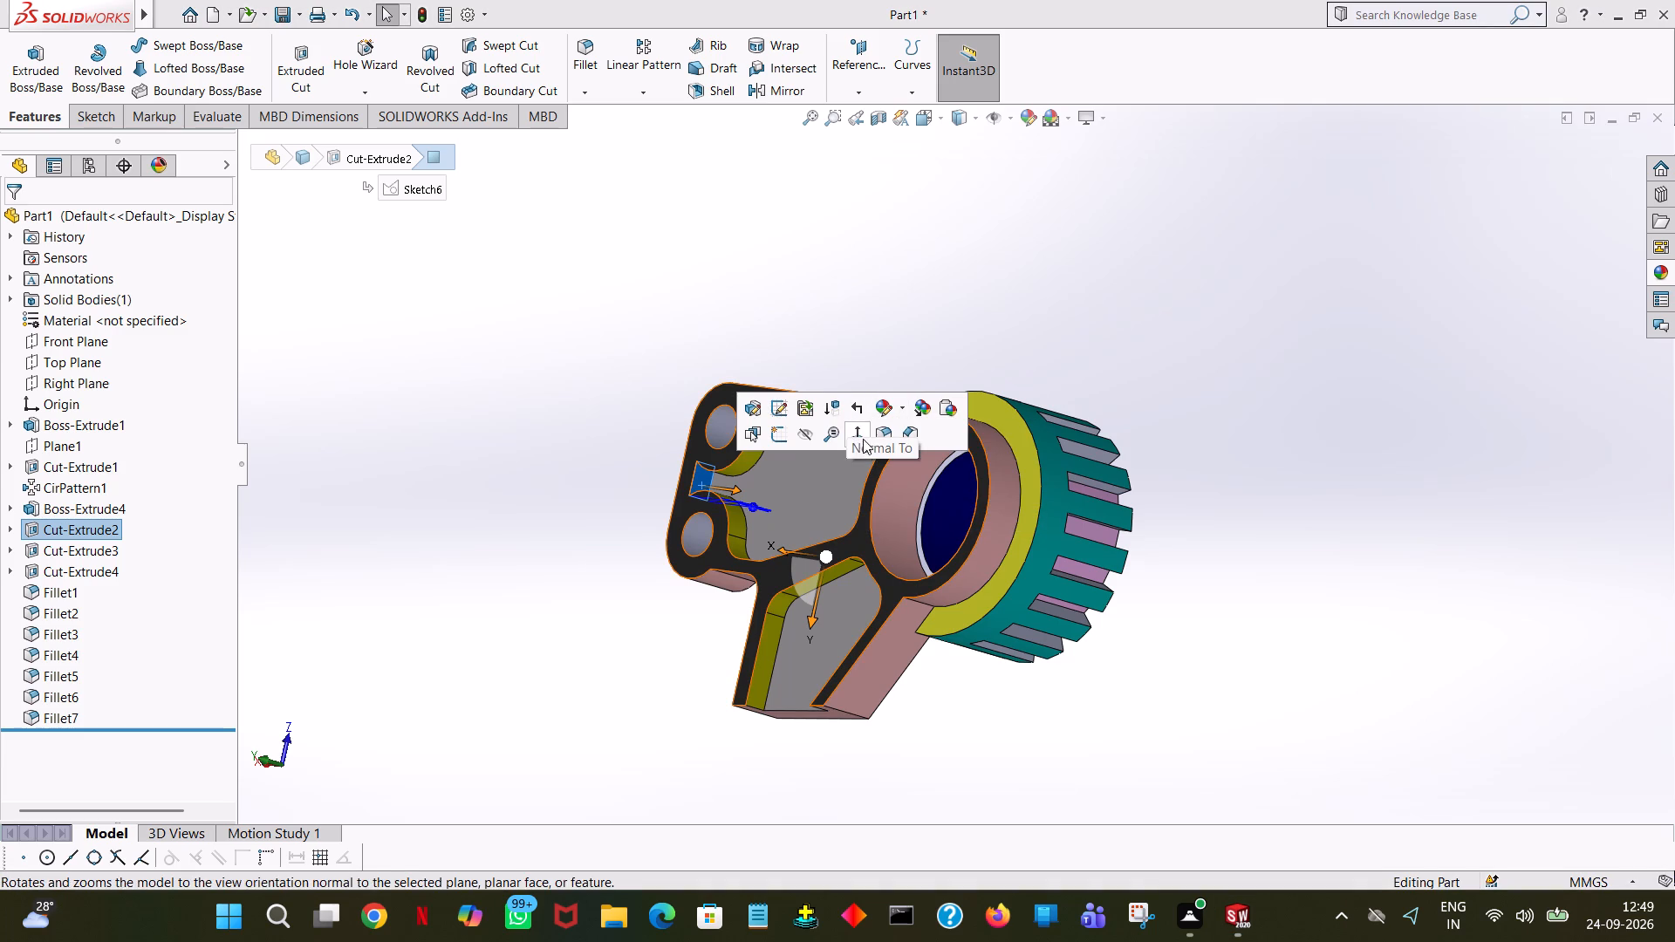
pyautogui.click(891, 404)
pyautogui.click(891, 444)
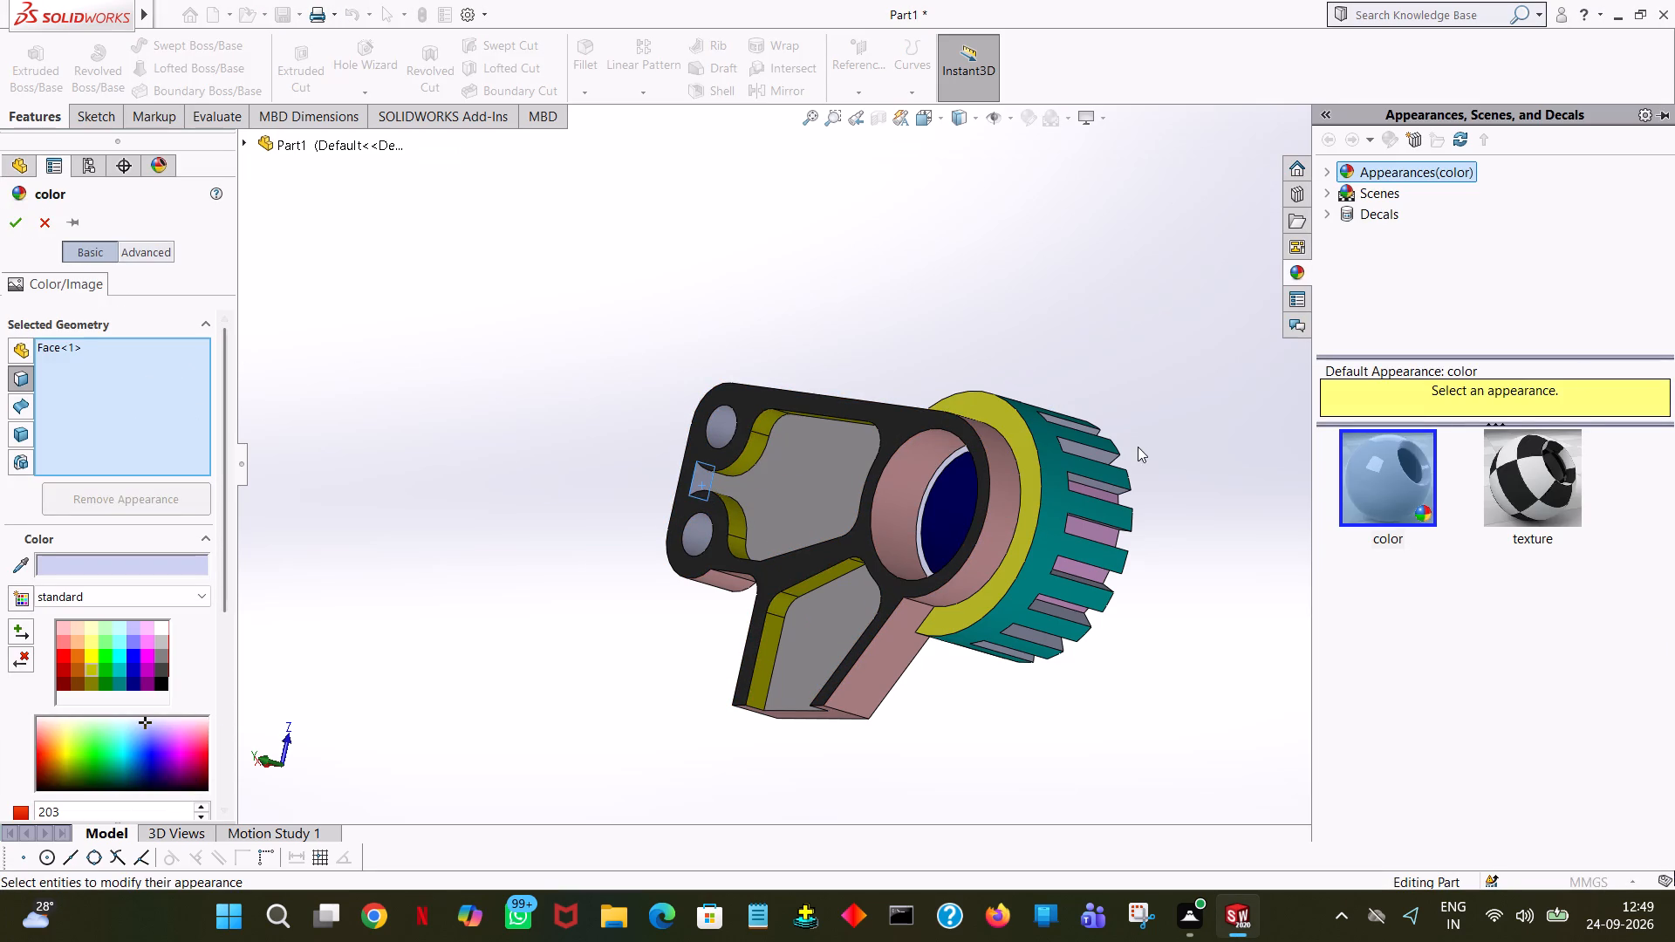
pyautogui.click(161, 631)
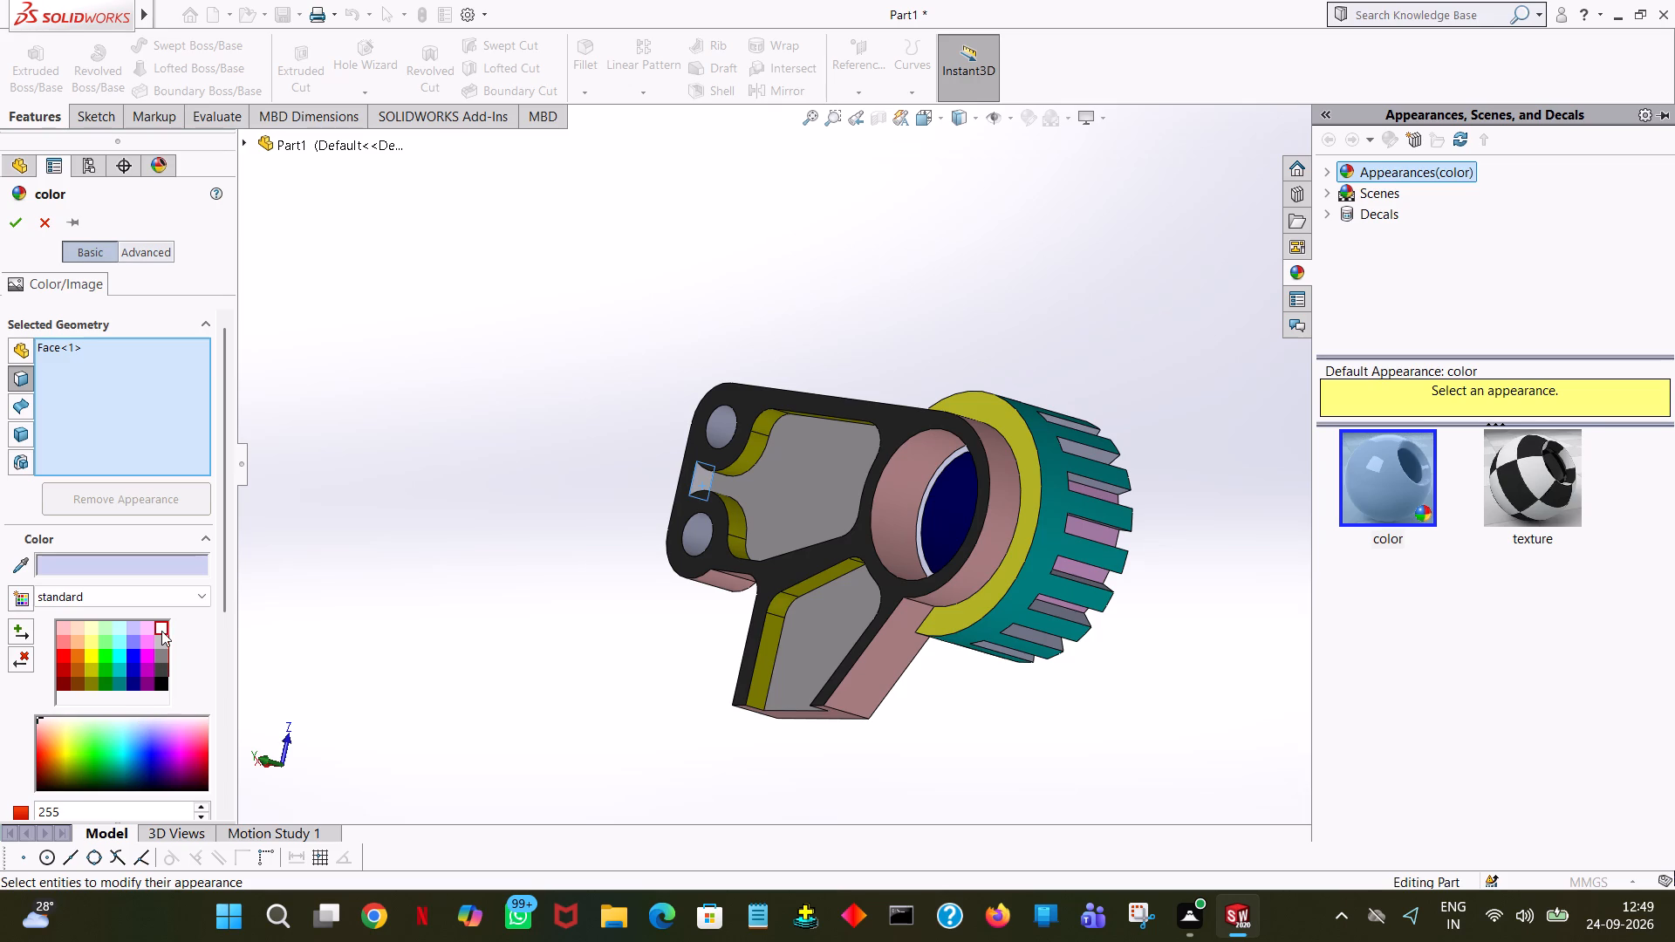
pyautogui.click(702, 475)
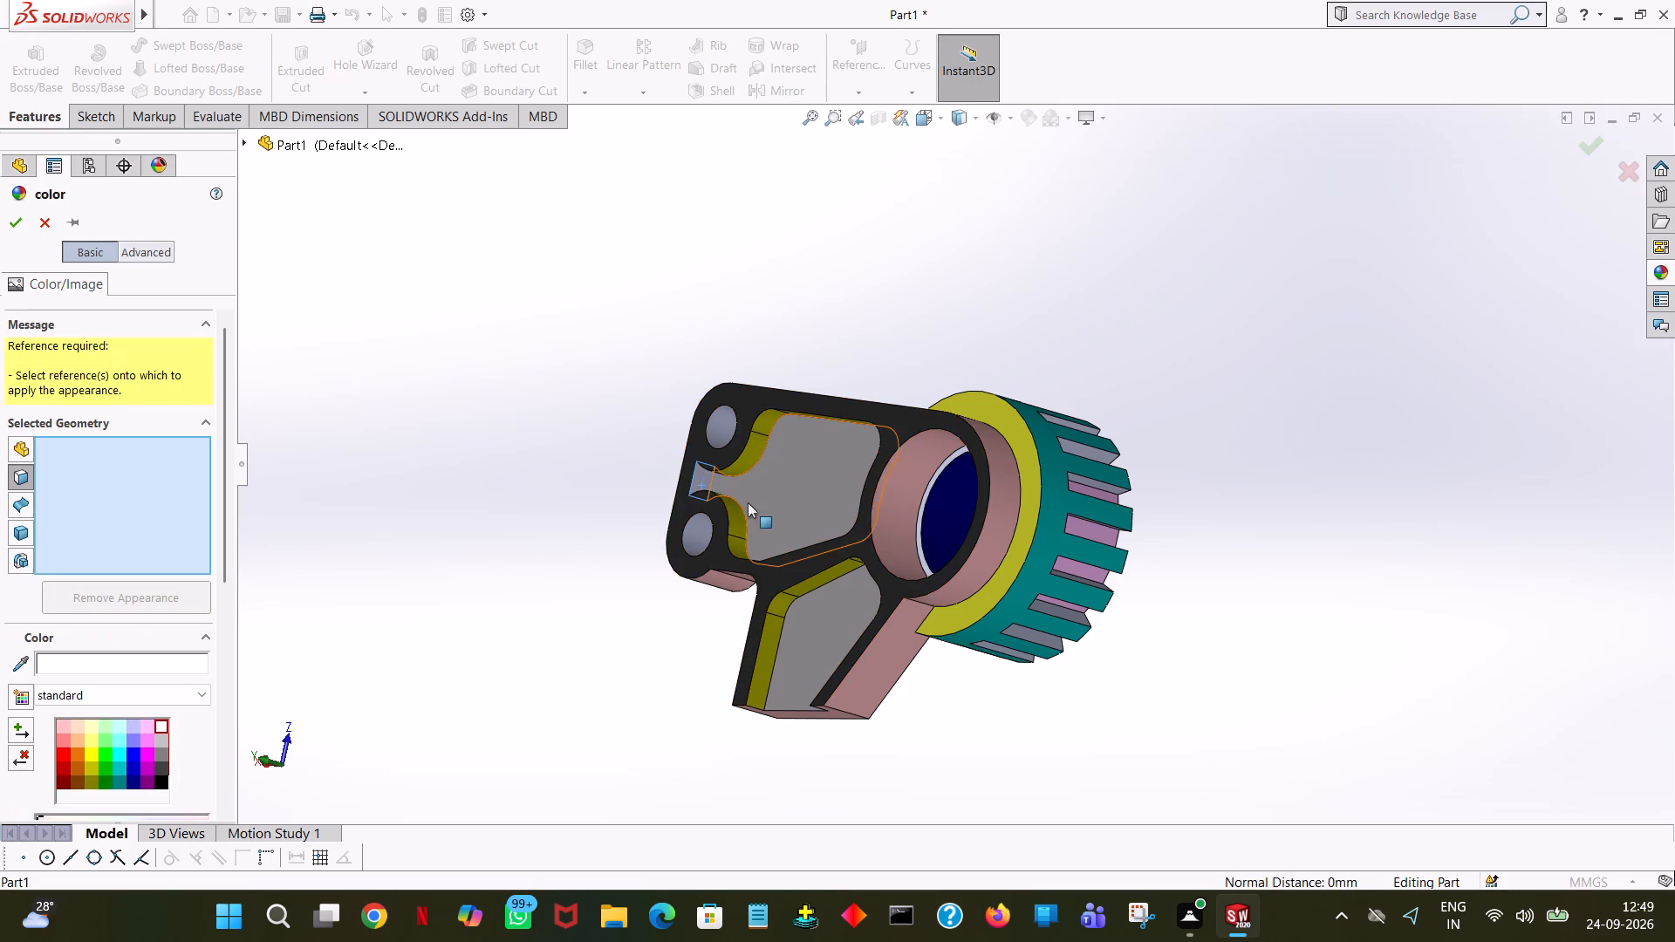
pyautogui.moveTo(766, 494); pyautogui.dragTo(888, 435, button='middle')
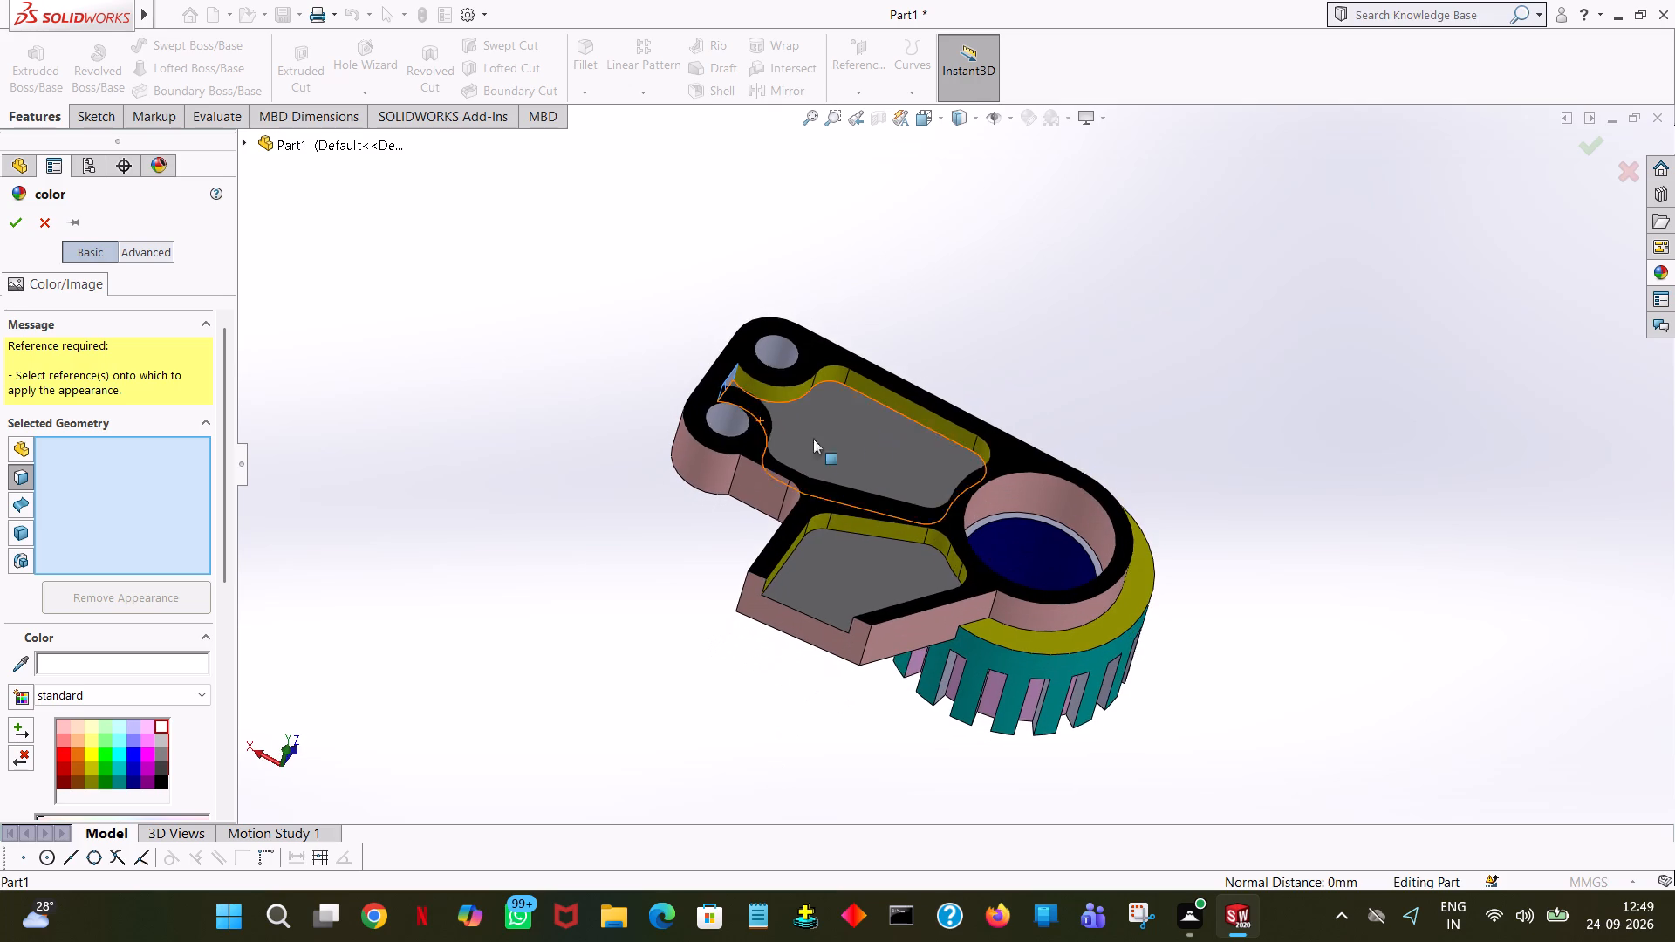
pyautogui.click(738, 418)
pyautogui.click(790, 347)
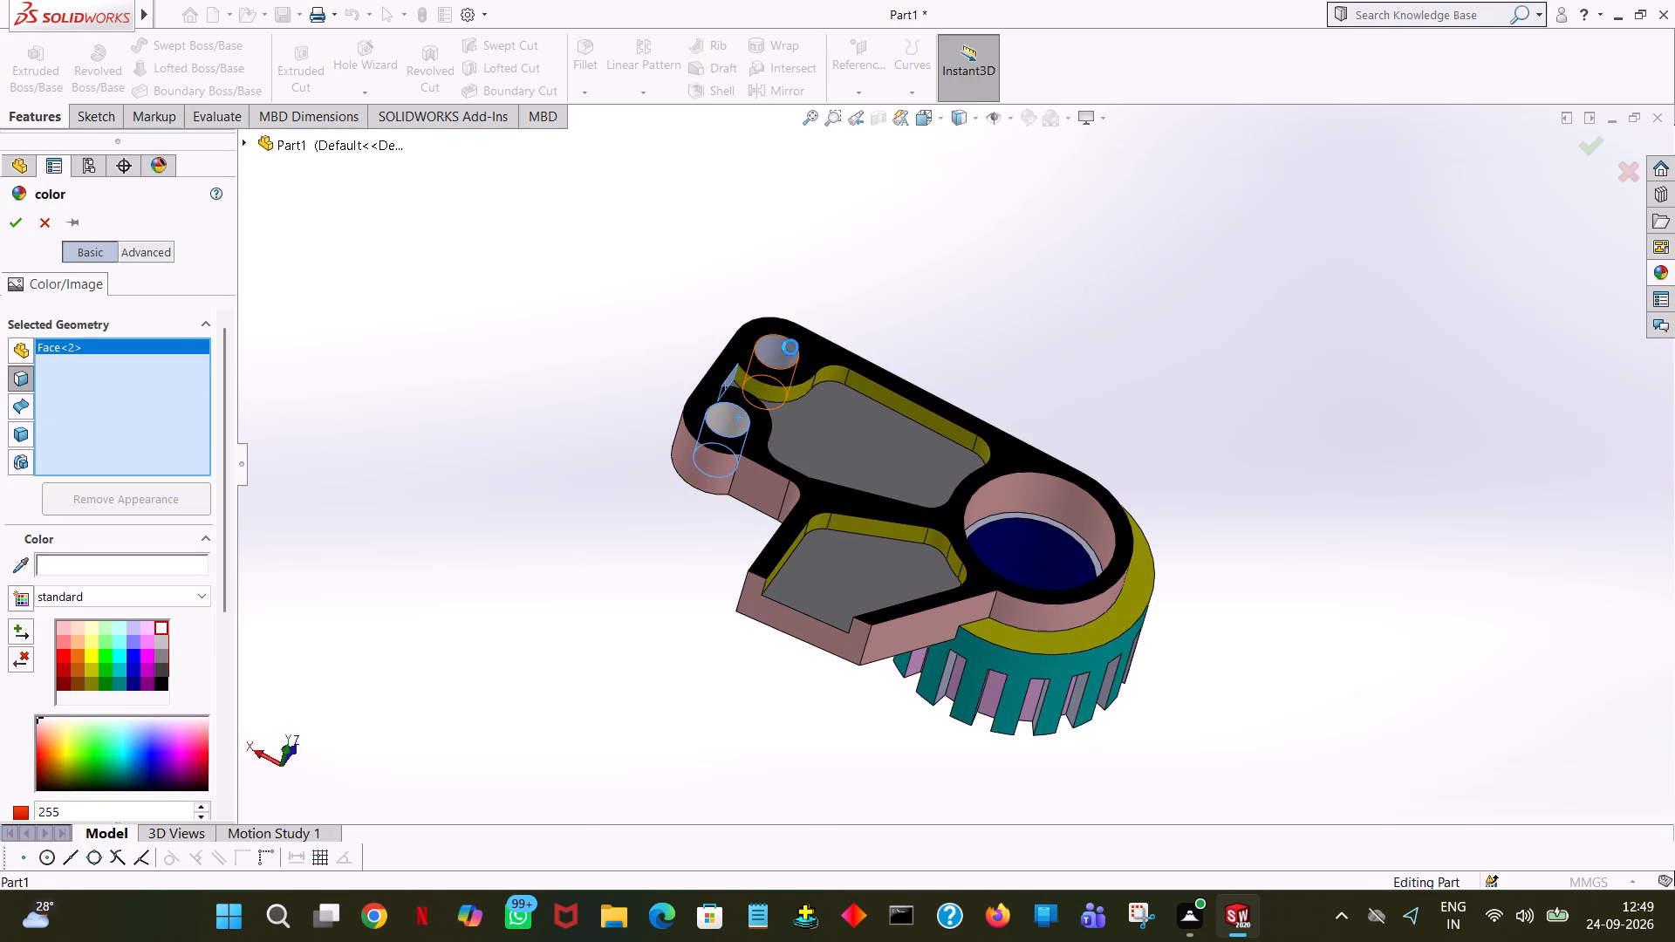
pyautogui.click(1216, 358)
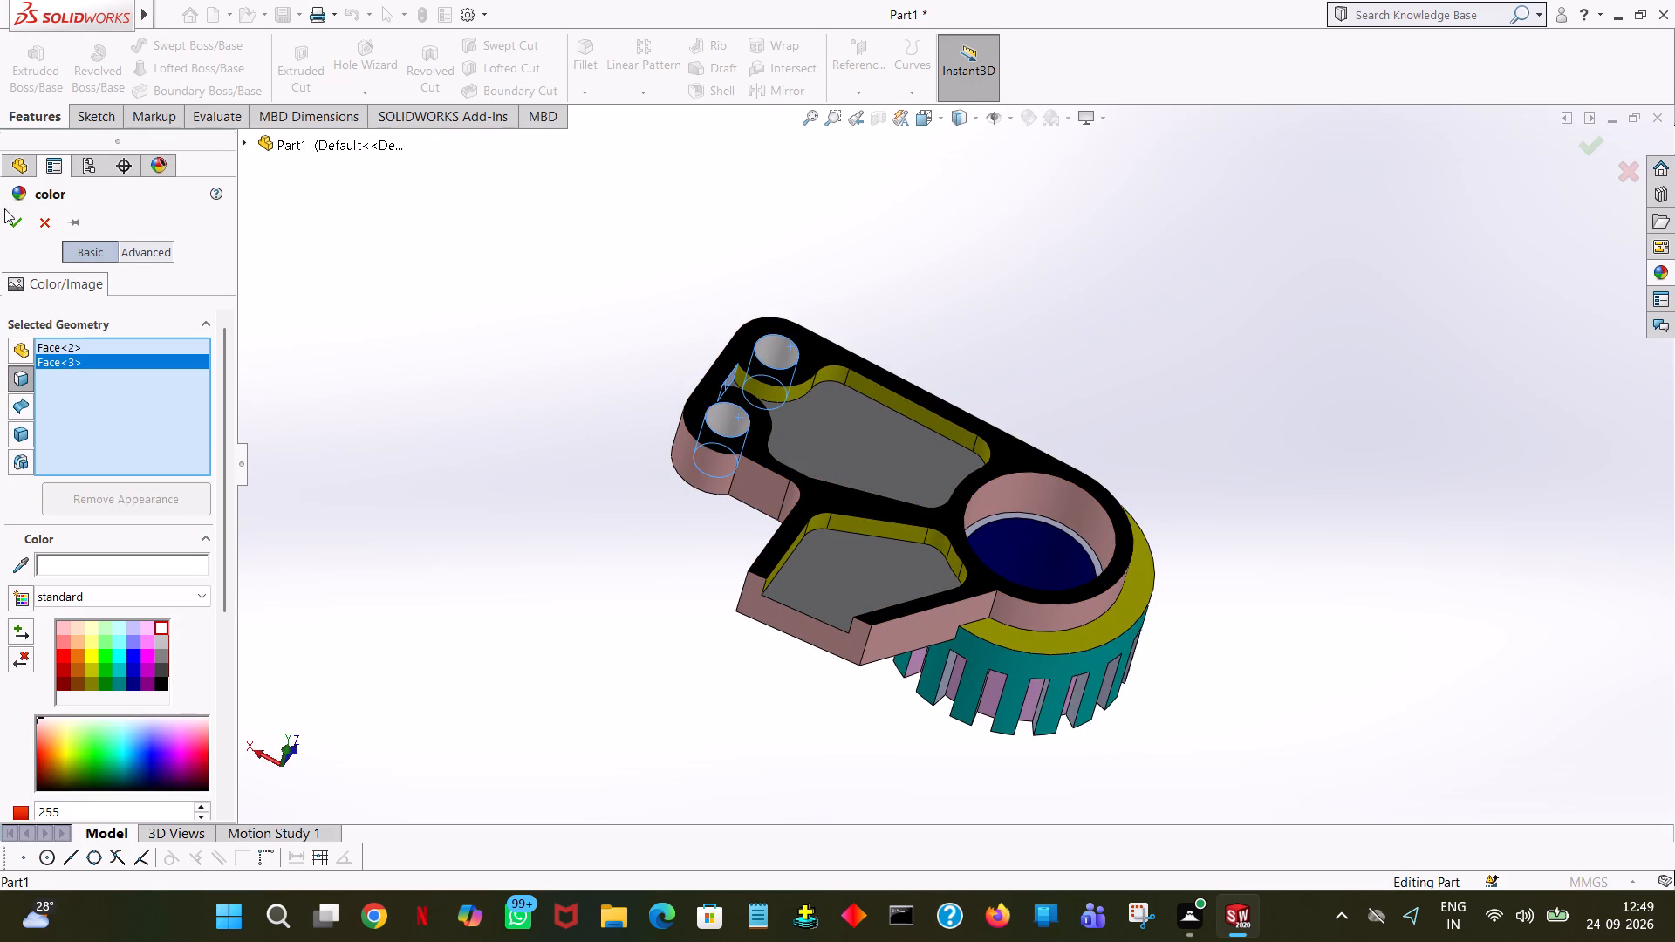
pyautogui.click(9, 217)
pyautogui.click(1082, 322)
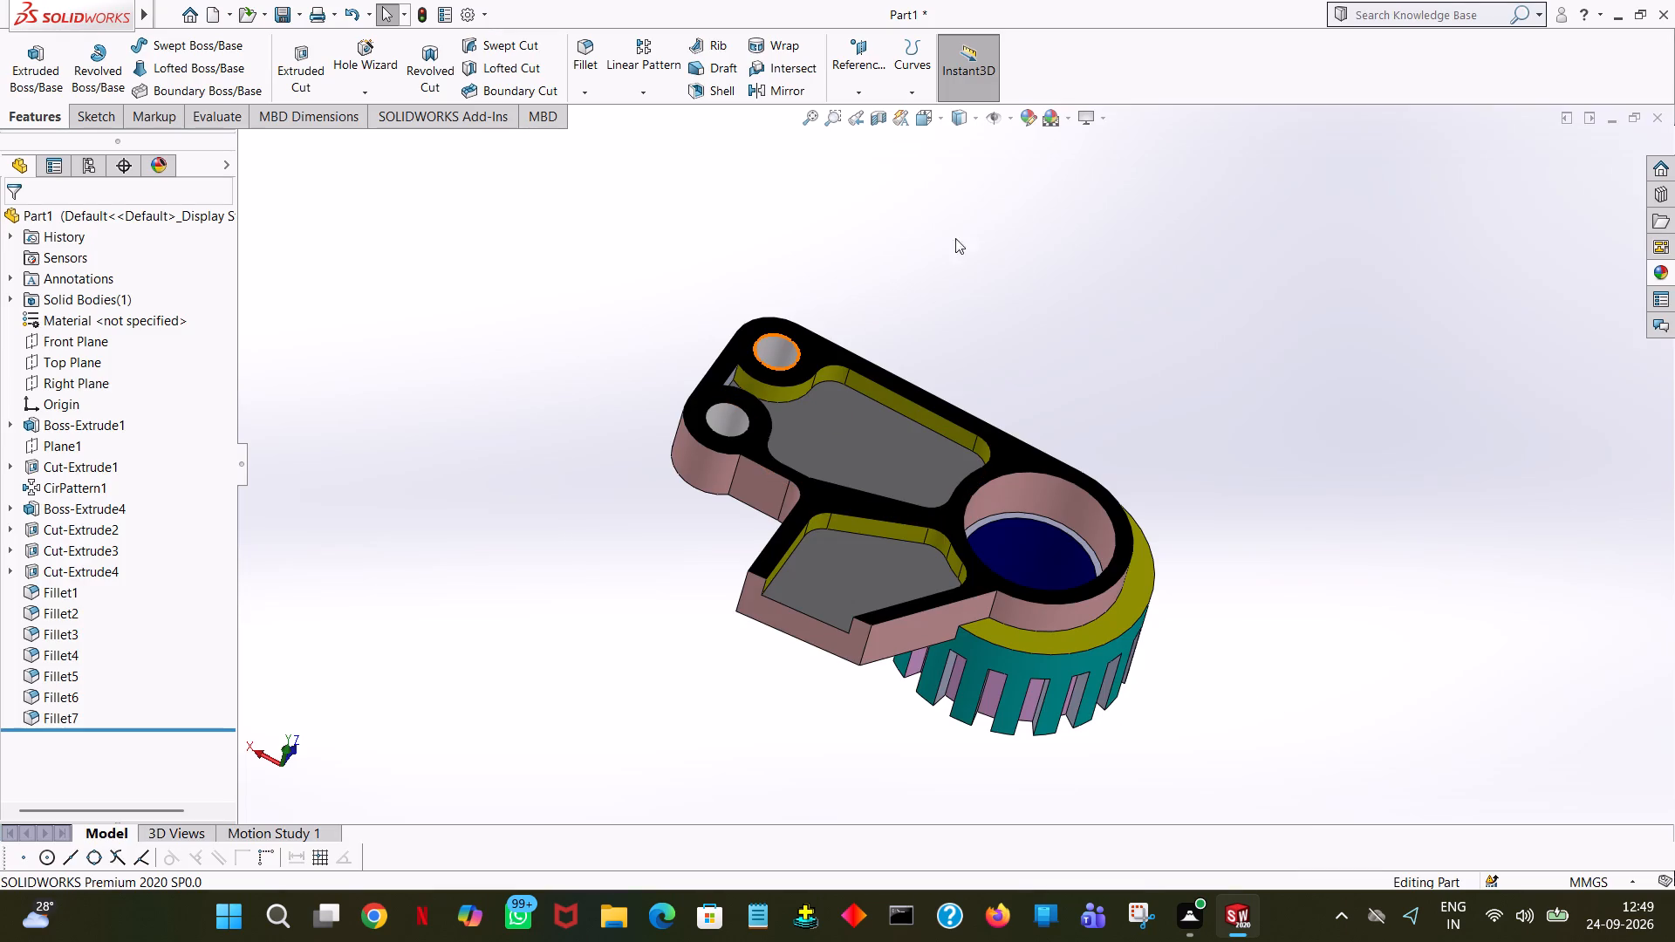
# Examine the coloured bracket from all around, including the hub's toothed end, the underside, the outer sides, the pockets and the bore.
pyautogui.moveTo(1549, 706); pyautogui.dragTo(1004, 611, button='middle')
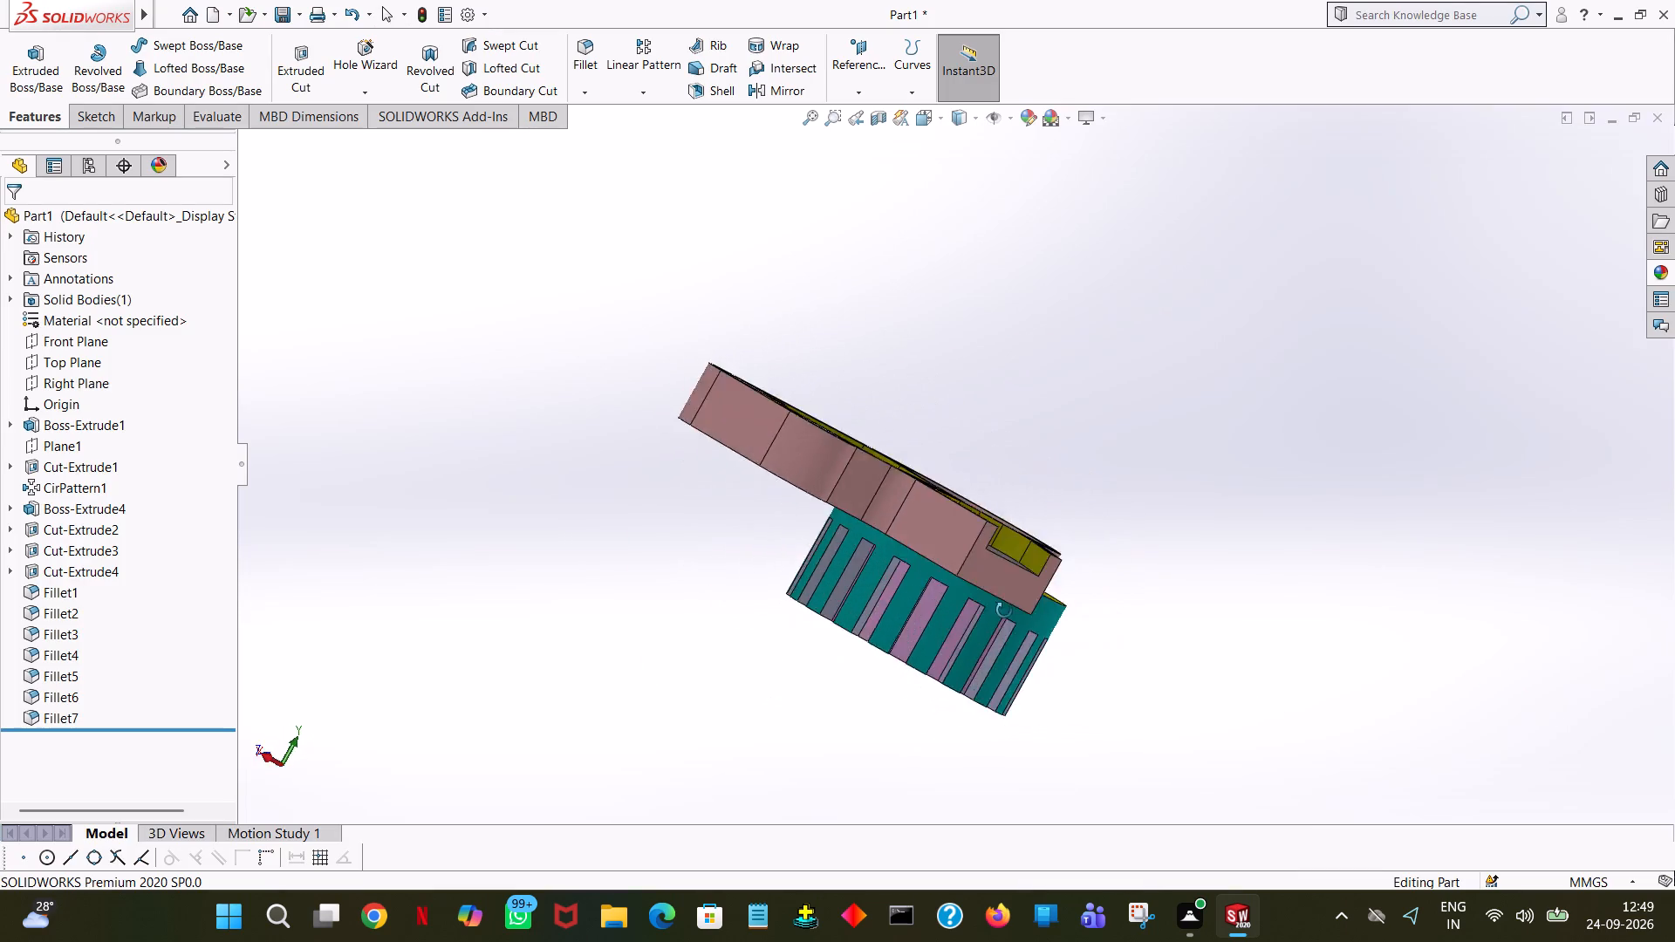
pyautogui.moveTo(1004, 611); pyautogui.dragTo(1072, 648, button='middle')
pyautogui.moveTo(1170, 715); pyautogui.dragTo(1220, 742, button='middle')
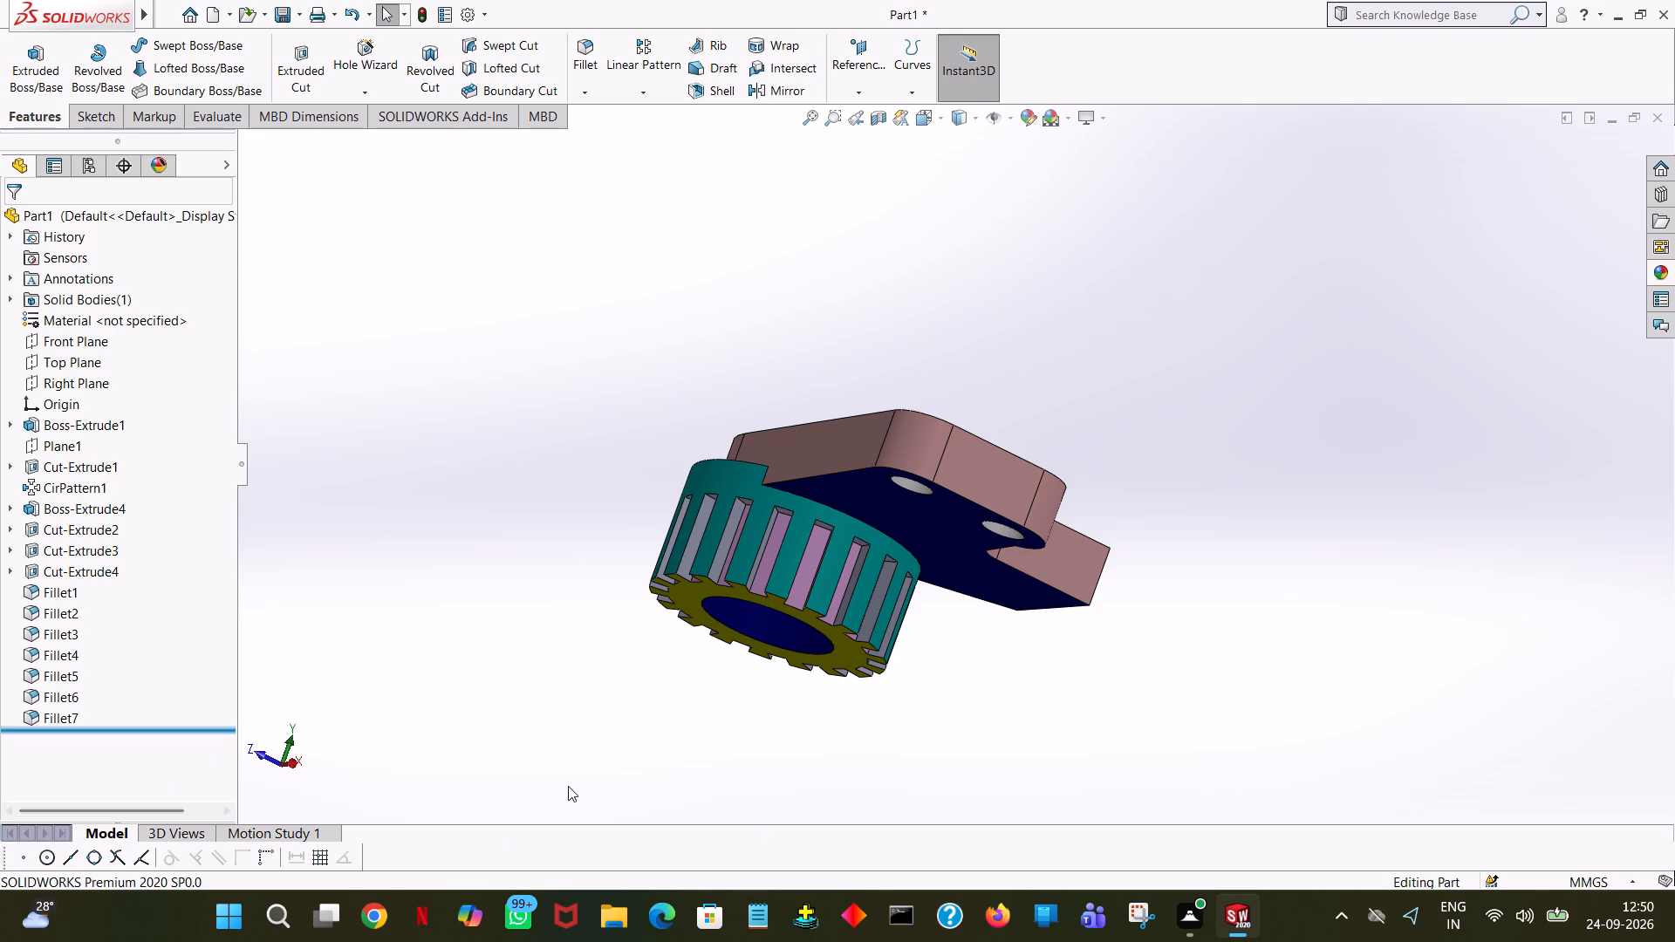
pyautogui.moveTo(929, 698); pyautogui.dragTo(928, 696, button='middle')
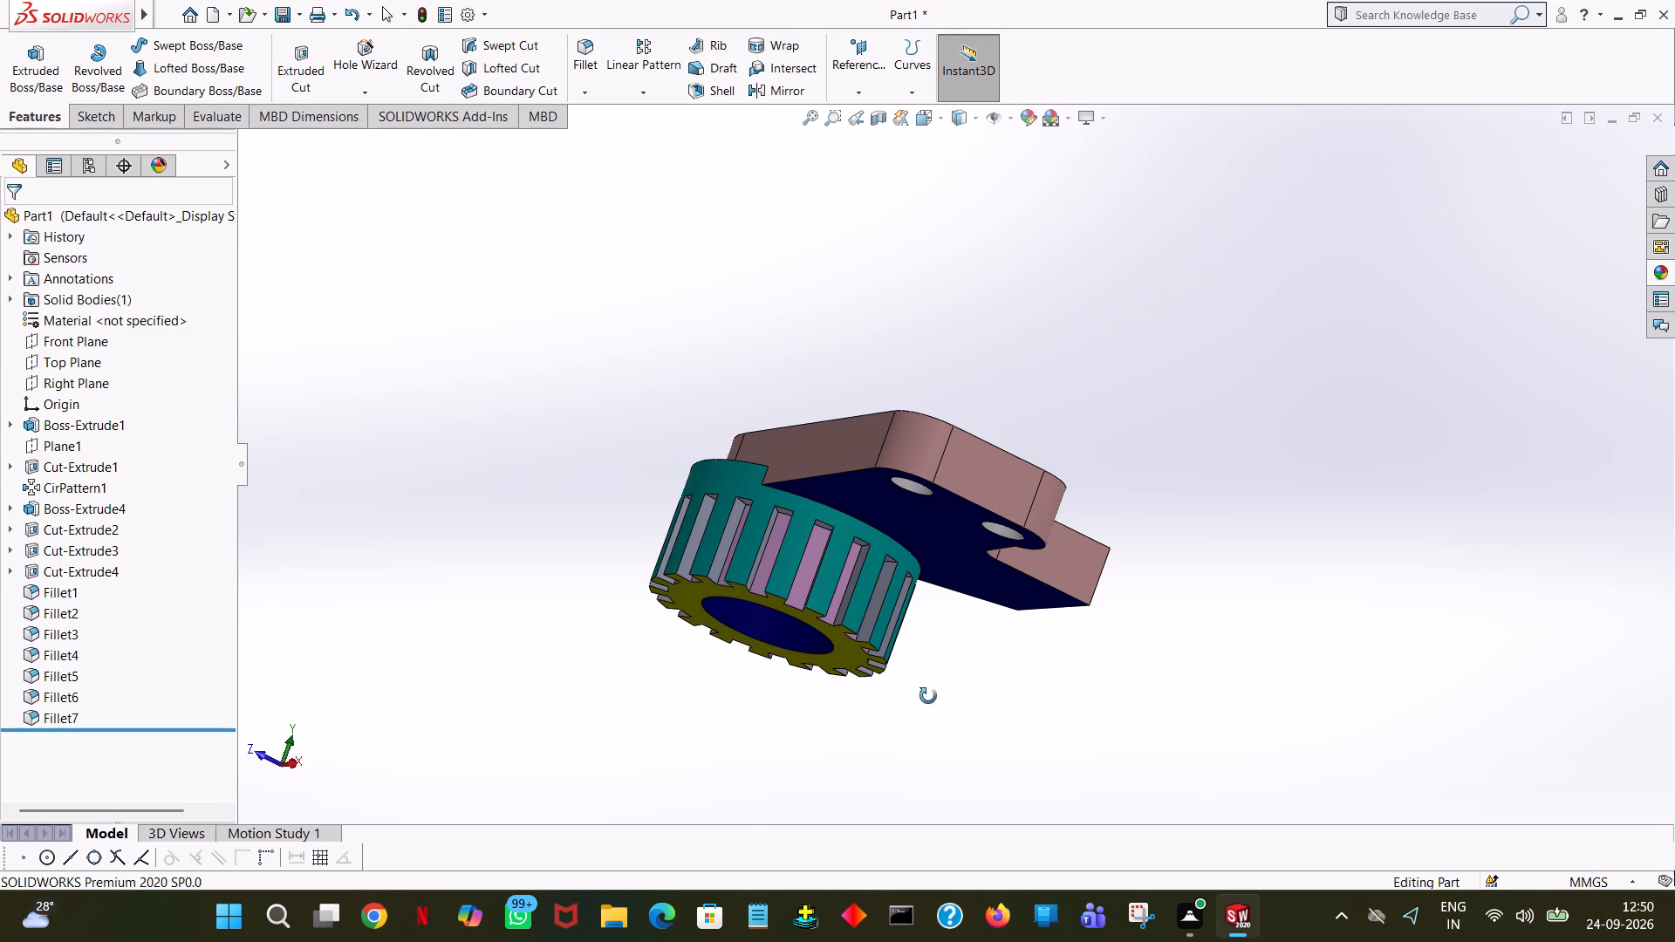
pyautogui.moveTo(928, 696); pyautogui.dragTo(1073, 688, button='middle')
pyautogui.moveTo(995, 717); pyautogui.dragTo(981, 721, button='middle')
pyautogui.moveTo(971, 725); pyautogui.dragTo(879, 803, button='middle')
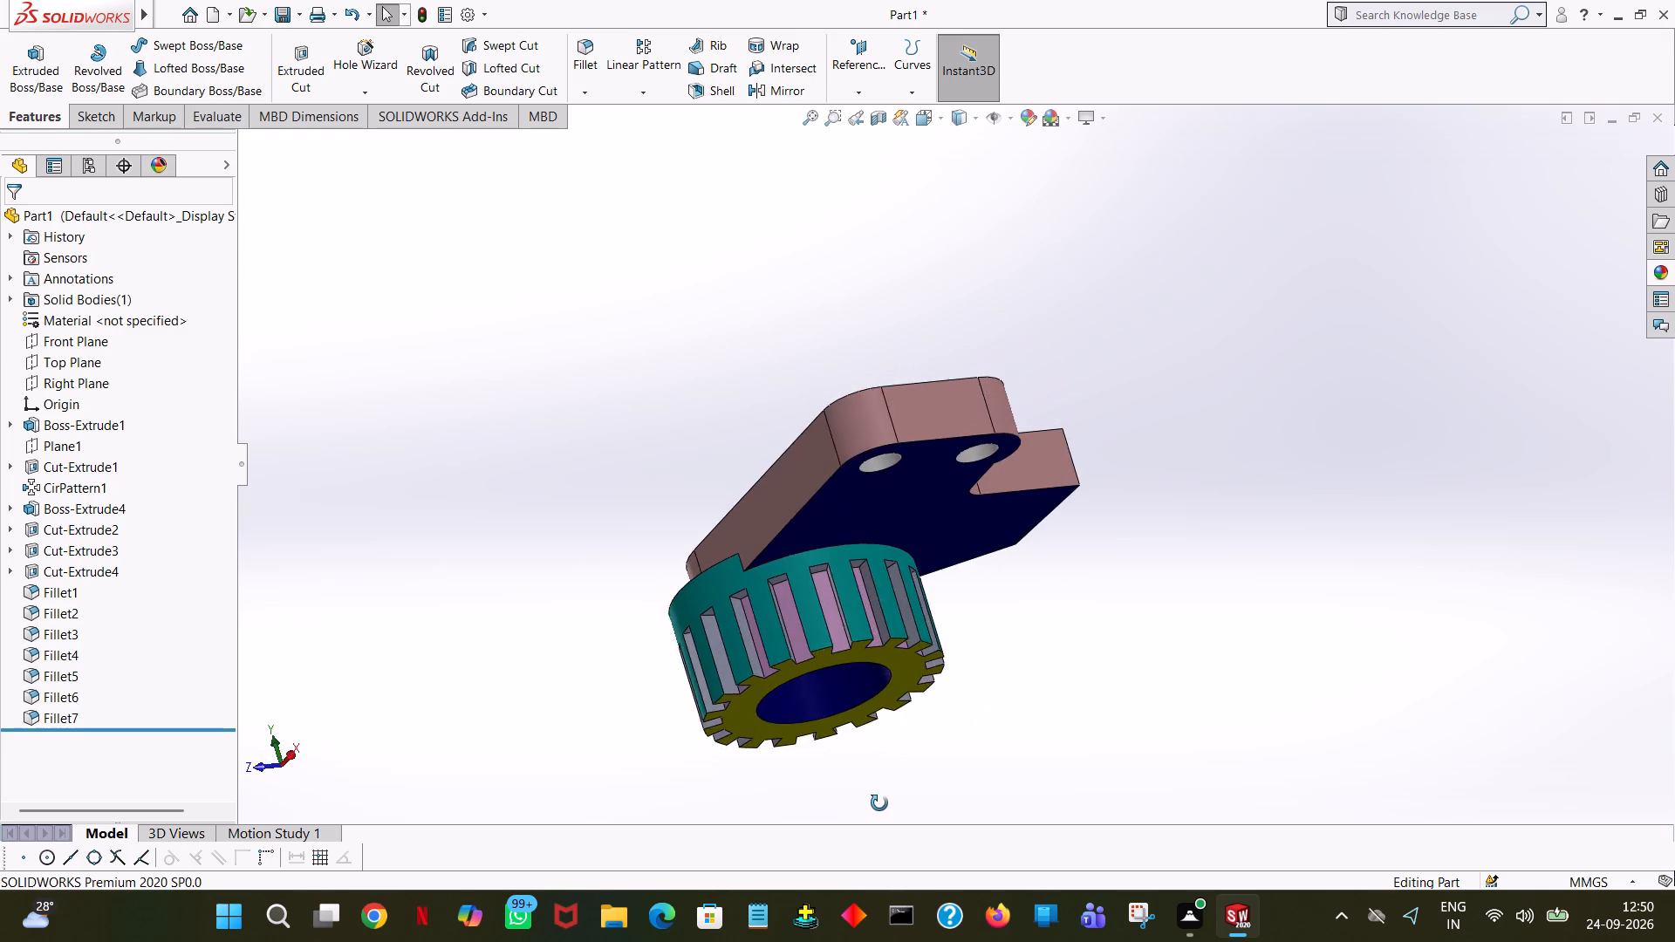
pyautogui.moveTo(879, 803); pyautogui.dragTo(824, 829, button='middle')
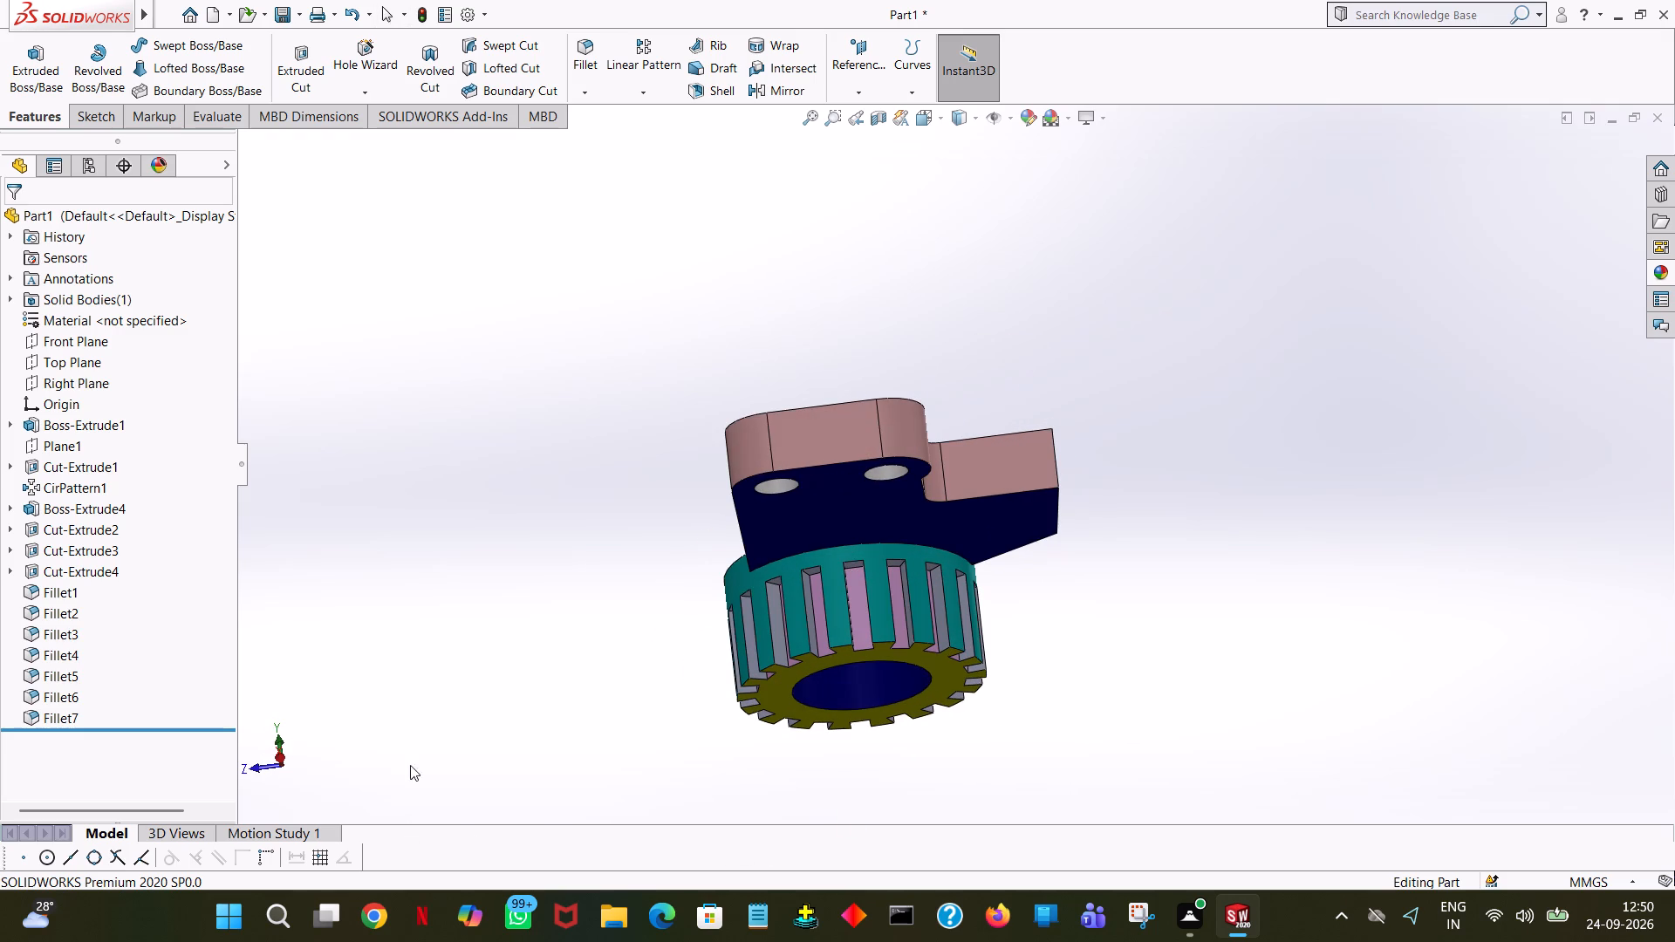
pyautogui.moveTo(1000, 752); pyautogui.dragTo(572, 570, button='middle')
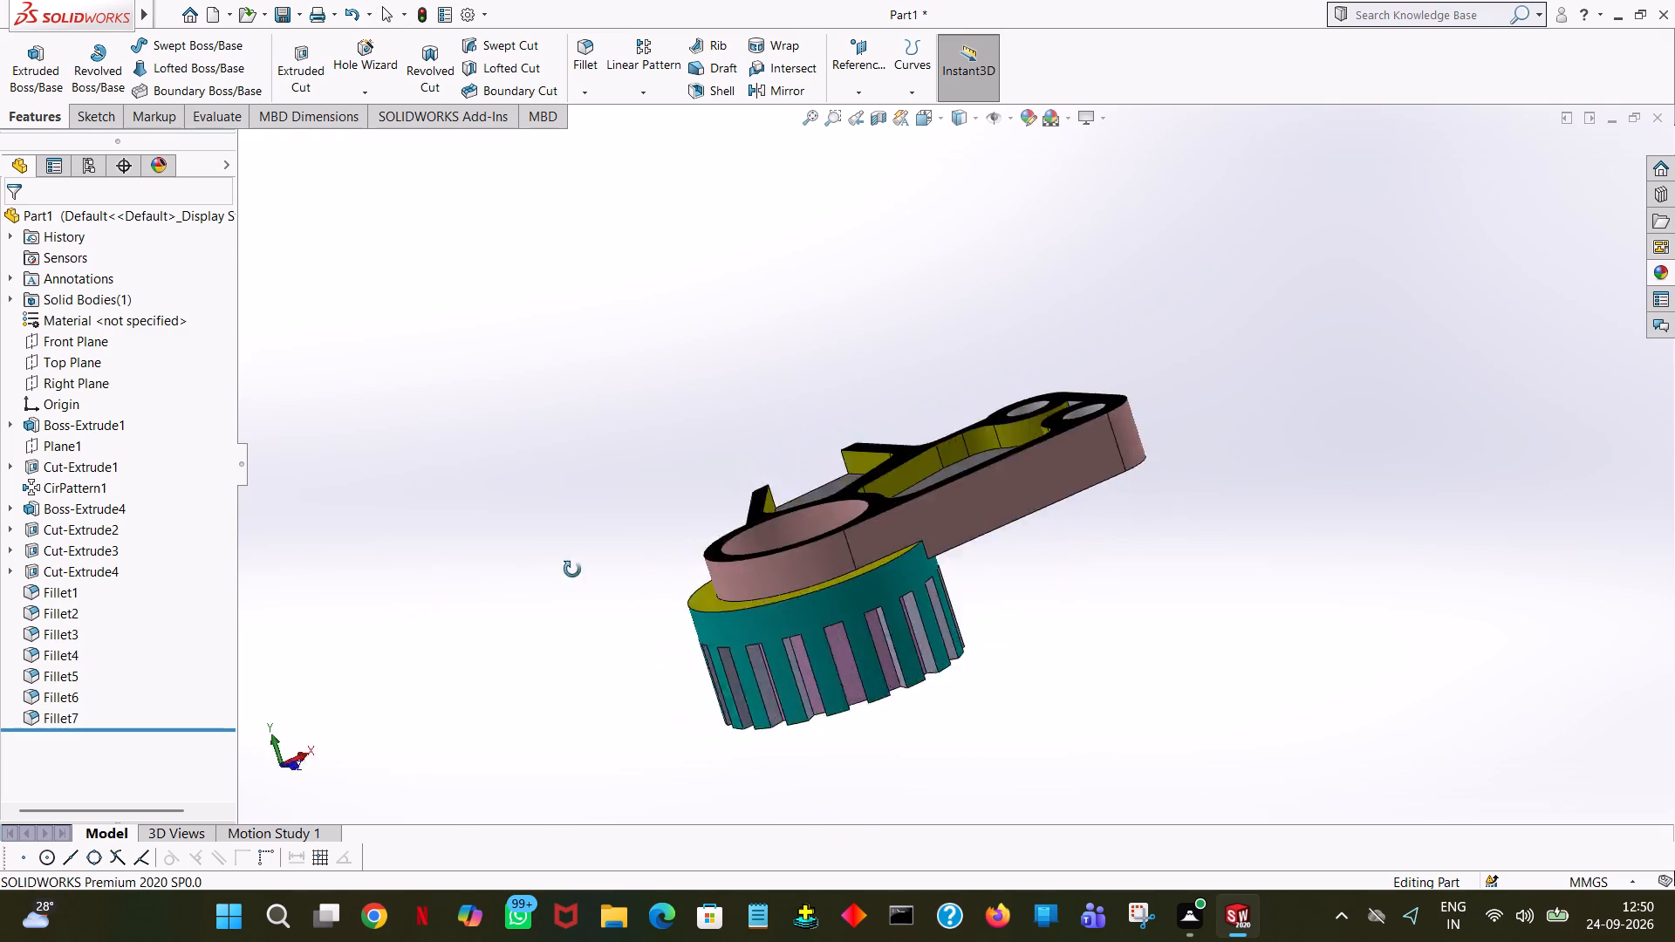
pyautogui.moveTo(572, 570); pyautogui.dragTo(512, 713, button='middle')
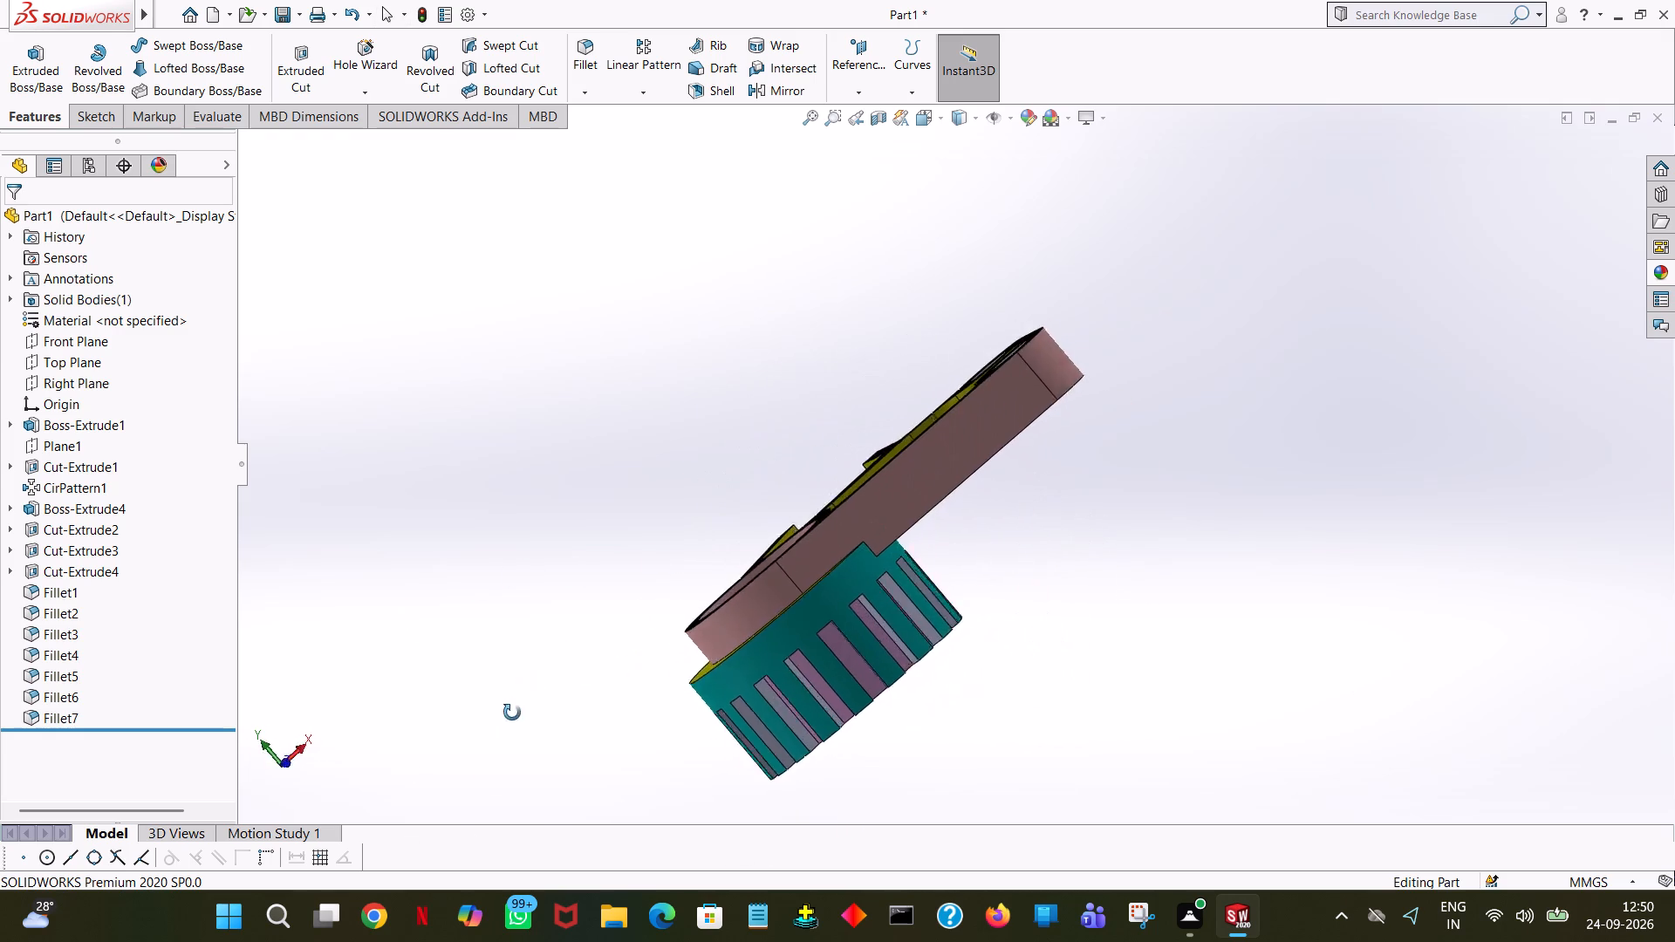
pyautogui.moveTo(512, 713); pyautogui.dragTo(579, 161, button='middle')
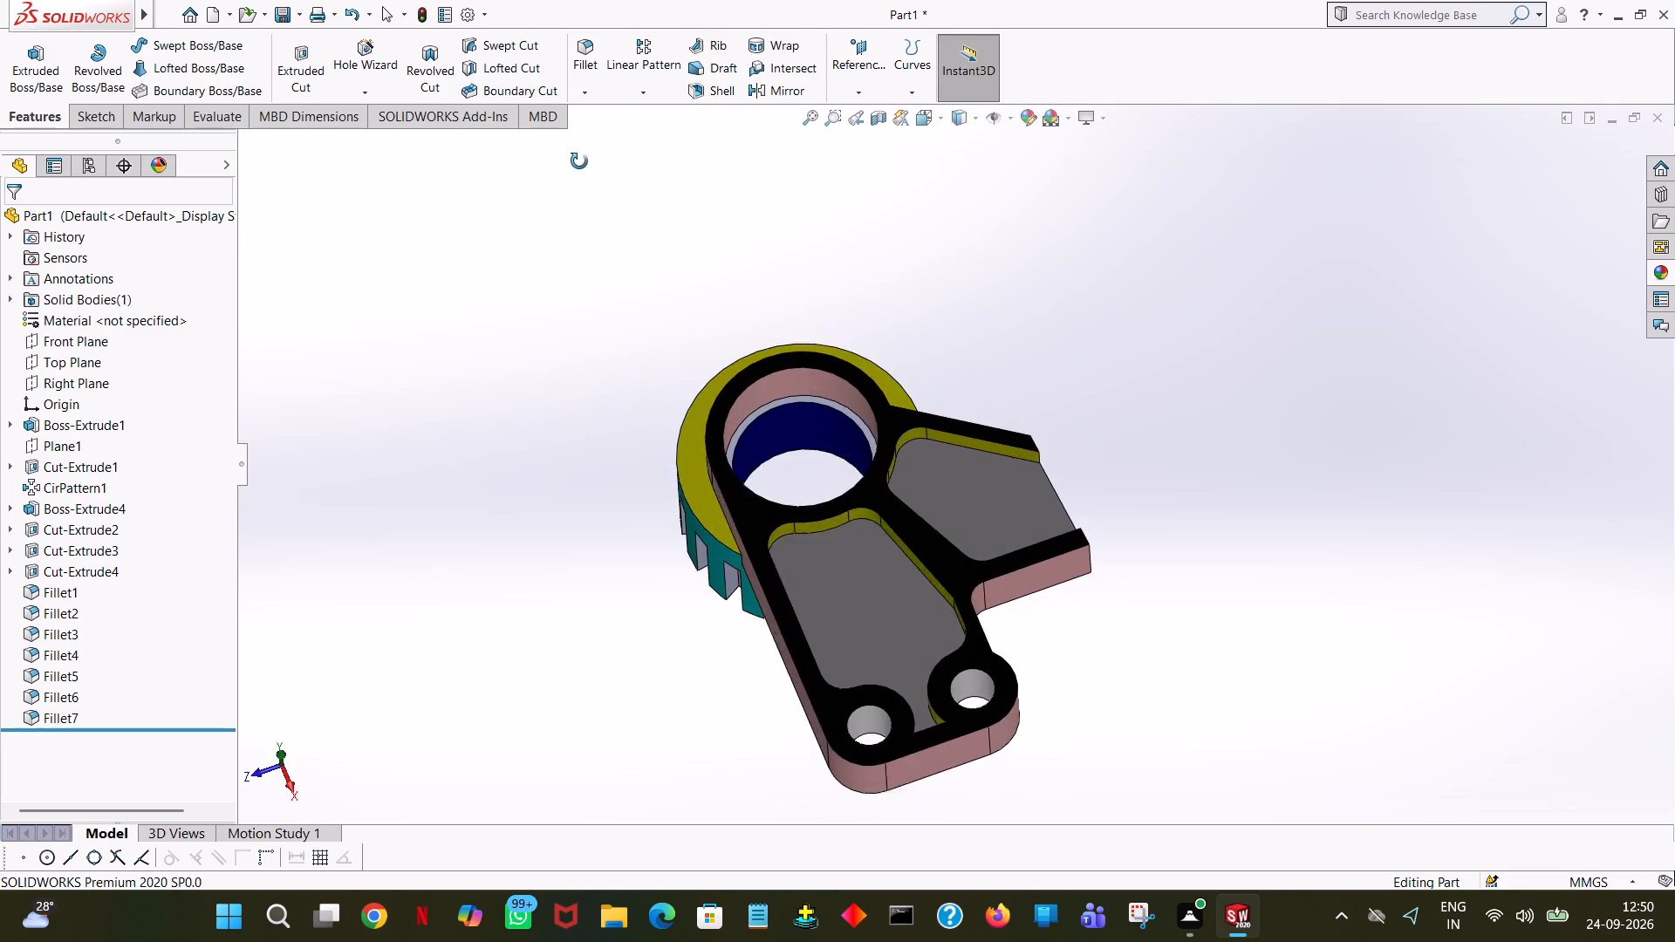
pyautogui.moveTo(579, 161); pyautogui.dragTo(579, 147, button='middle')
pyautogui.moveTo(1137, 625); pyautogui.dragTo(1115, 522, button='middle')
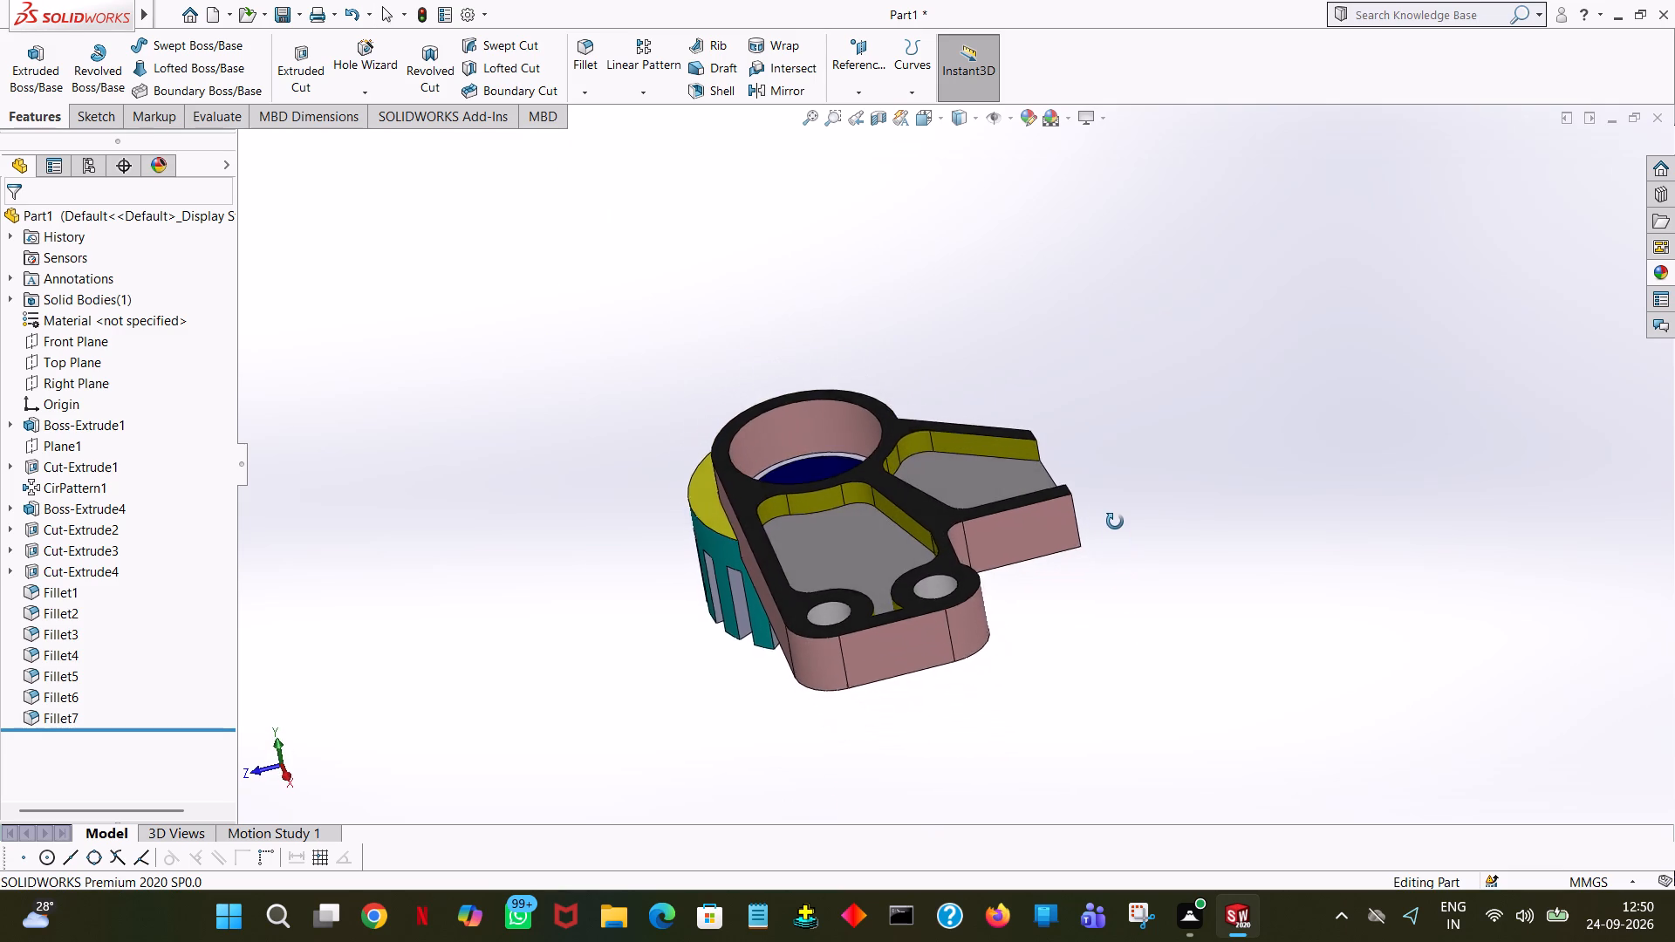
pyautogui.moveTo(1115, 522); pyautogui.dragTo(1193, 565, button='middle')
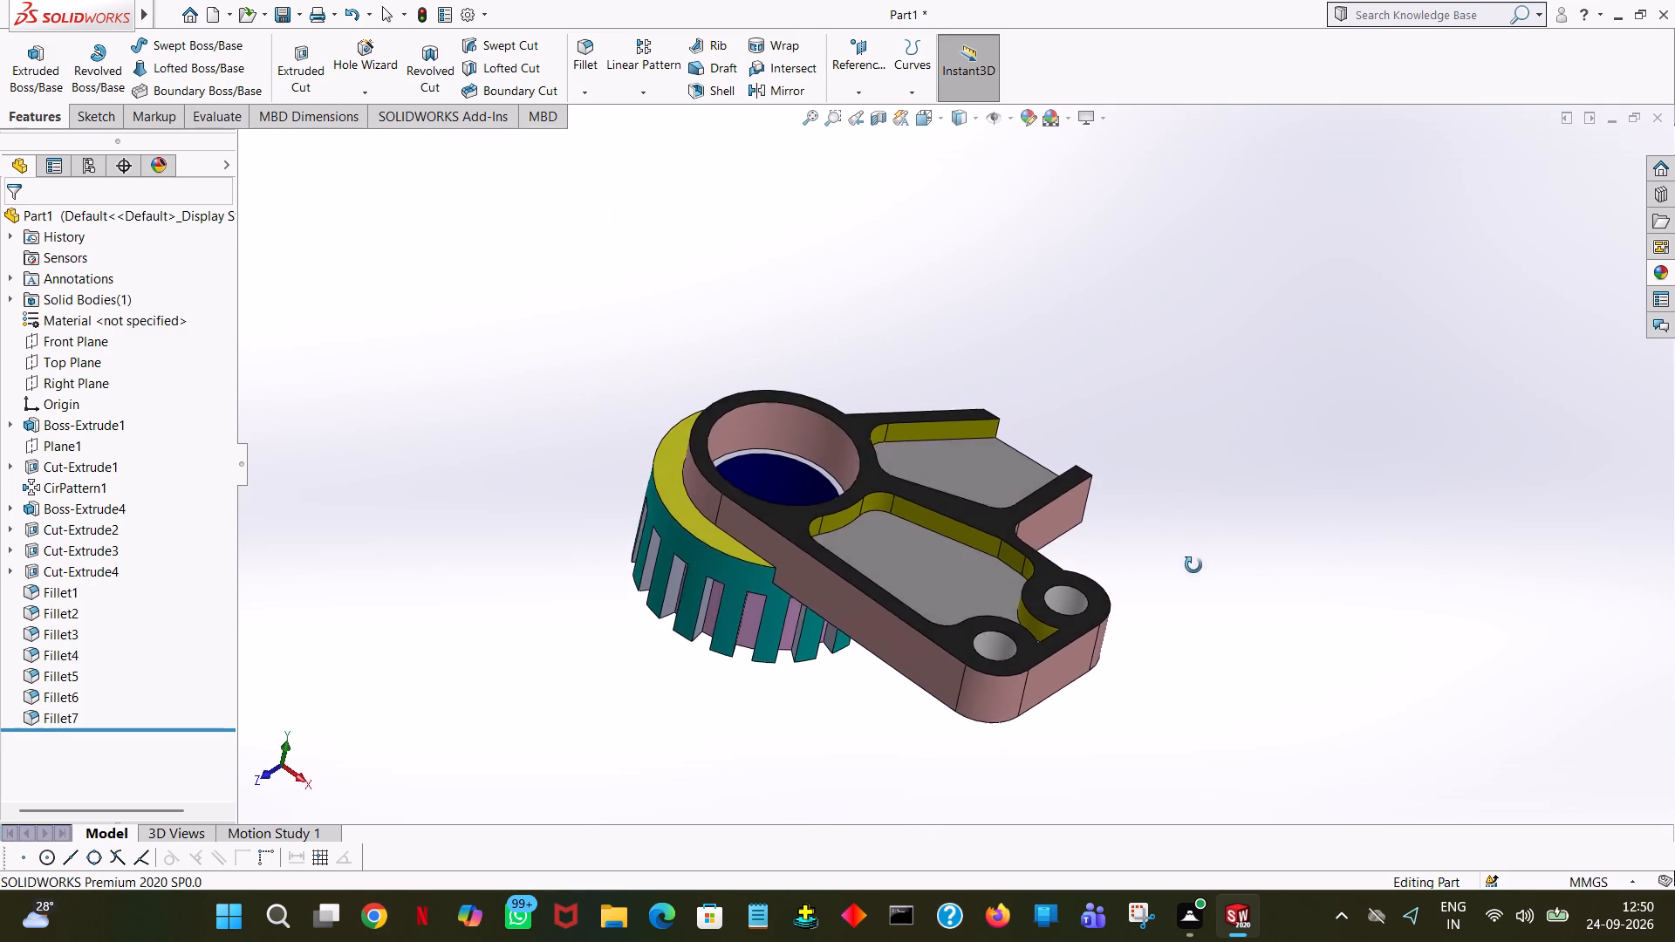
pyautogui.moveTo(1193, 565); pyautogui.dragTo(1209, 653, button='middle')
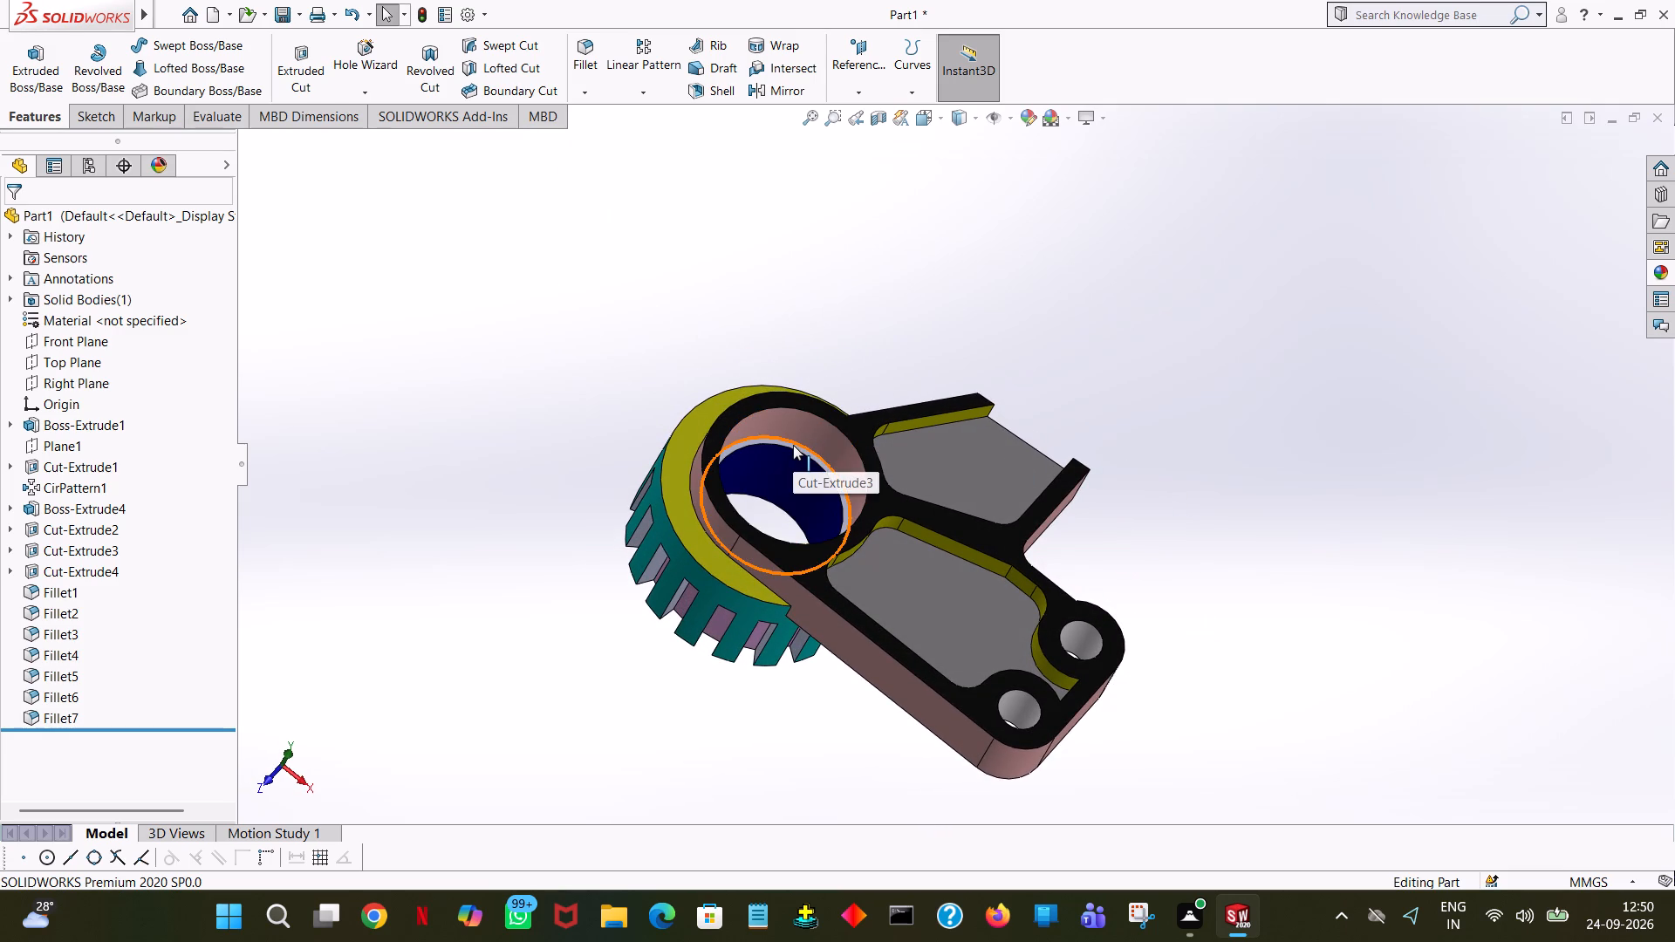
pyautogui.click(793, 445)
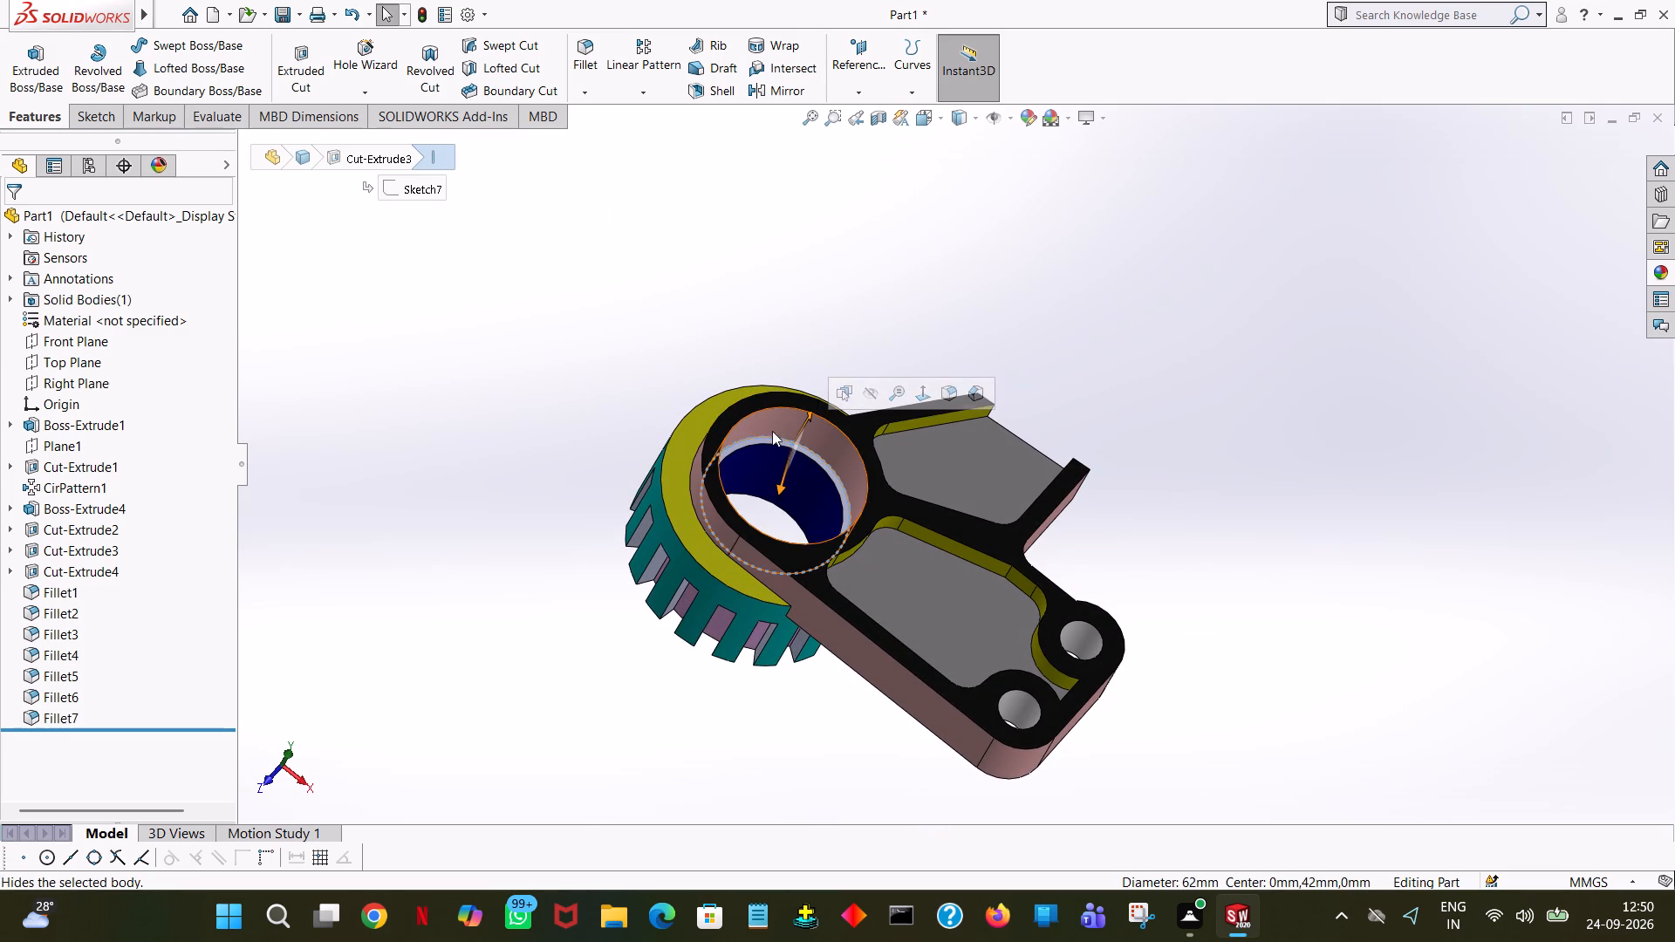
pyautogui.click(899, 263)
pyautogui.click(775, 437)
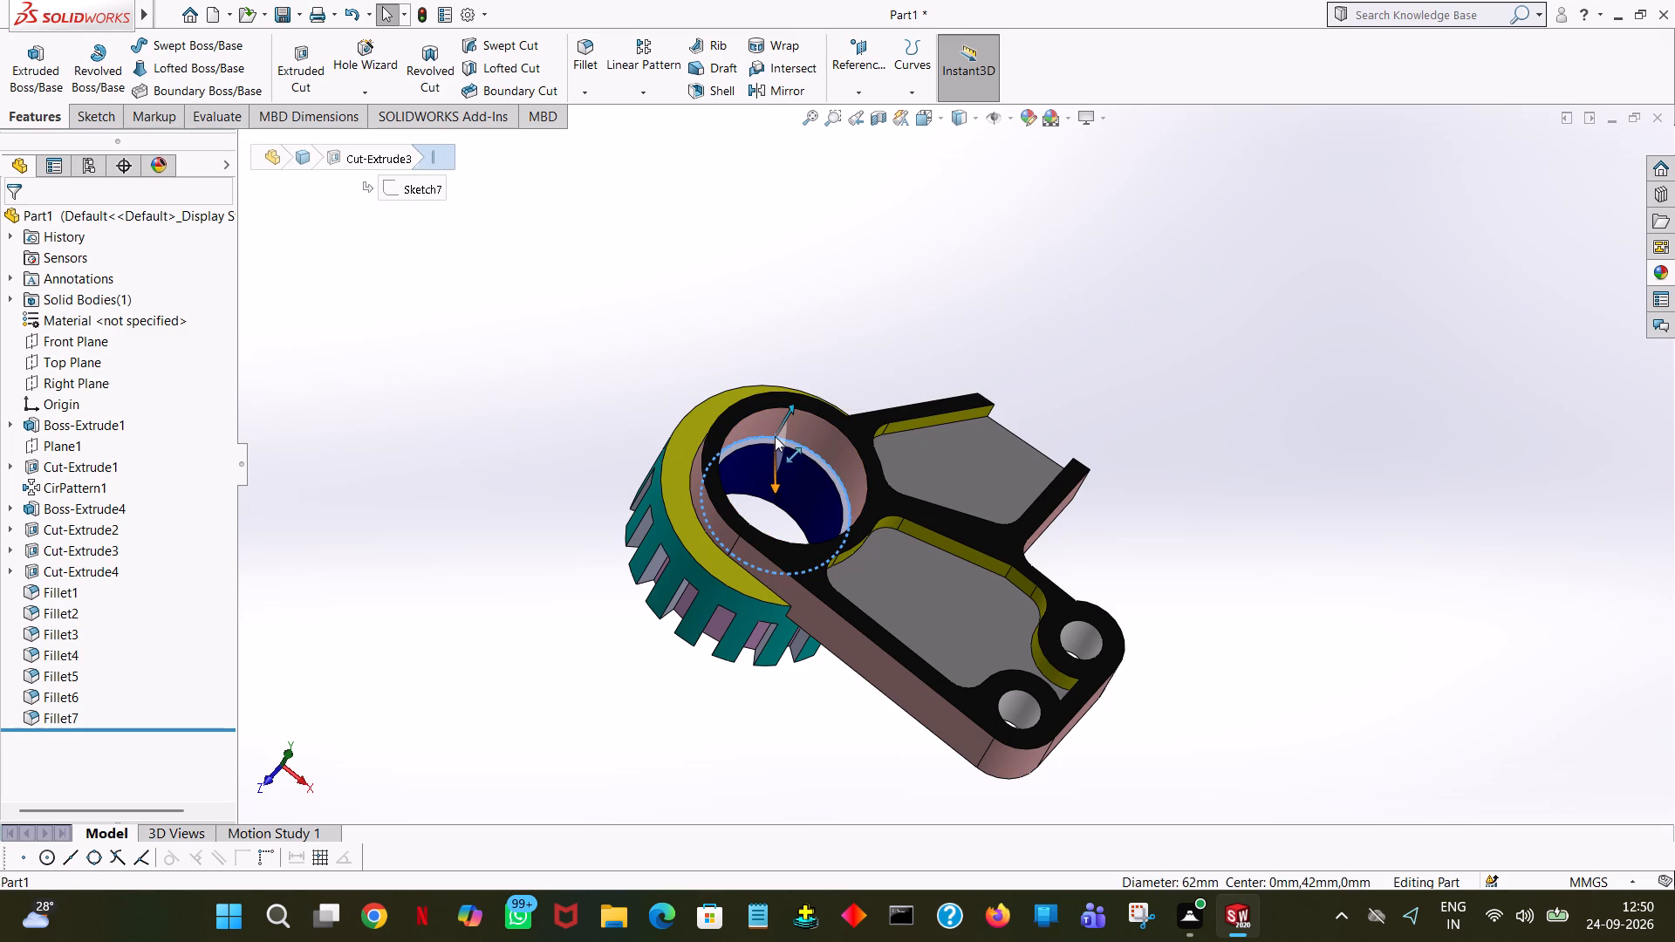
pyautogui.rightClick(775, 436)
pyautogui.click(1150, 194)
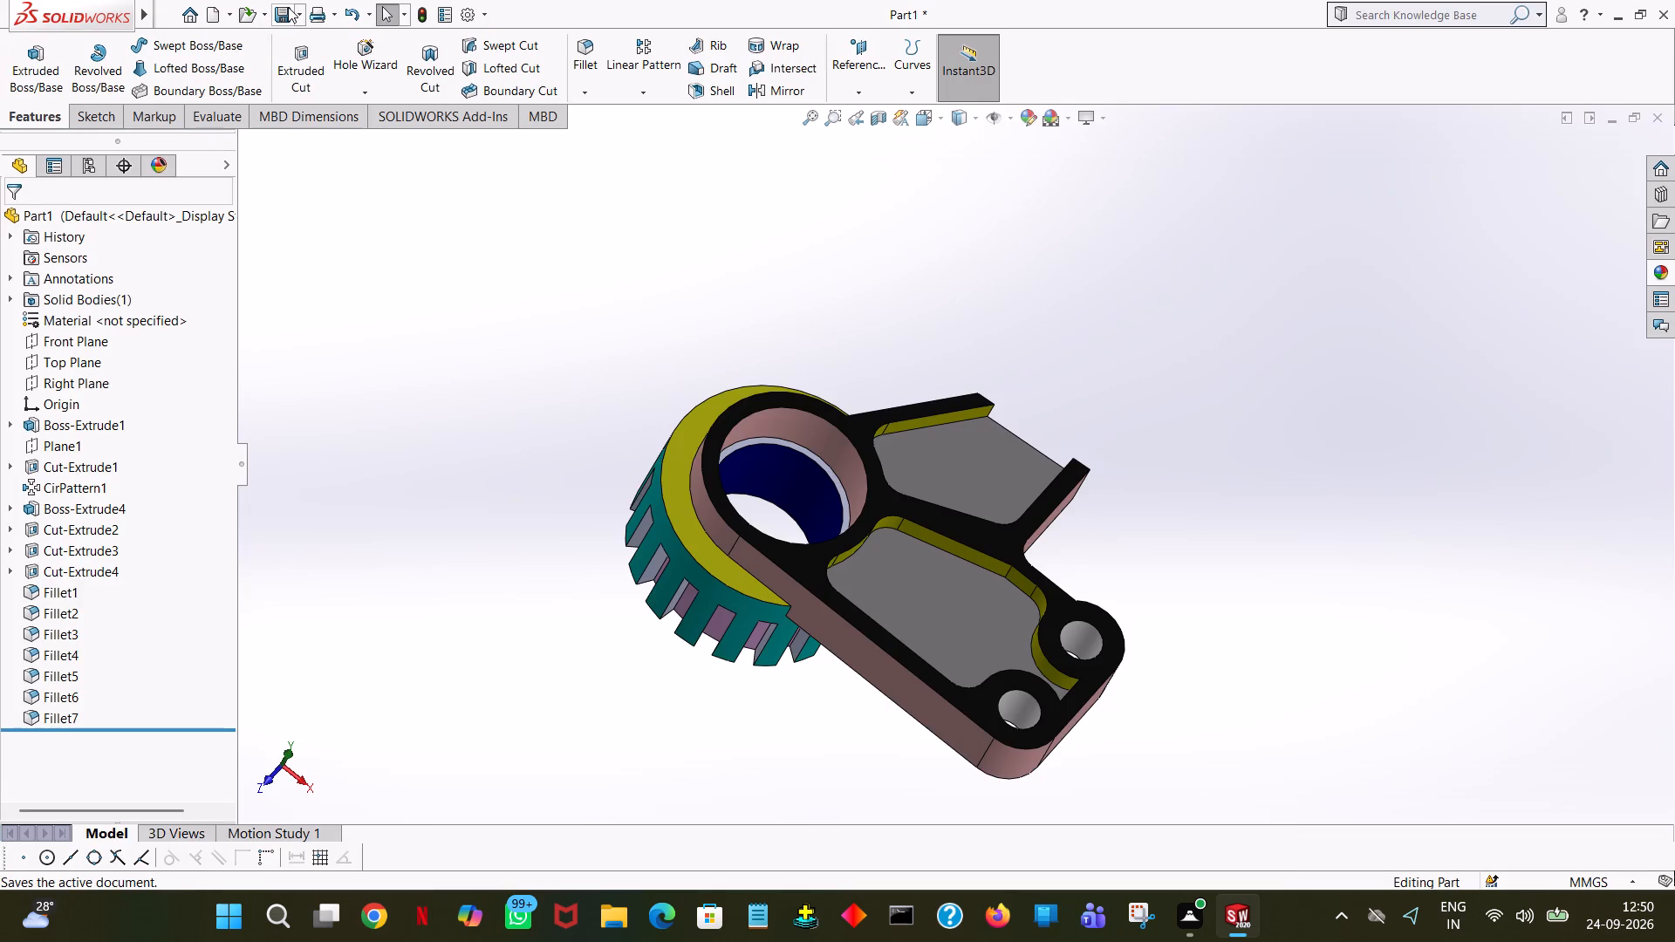
# Save the part as "grooved bracket" in the "desighn new job" folder on drive E.
pyautogui.click(288, 7)
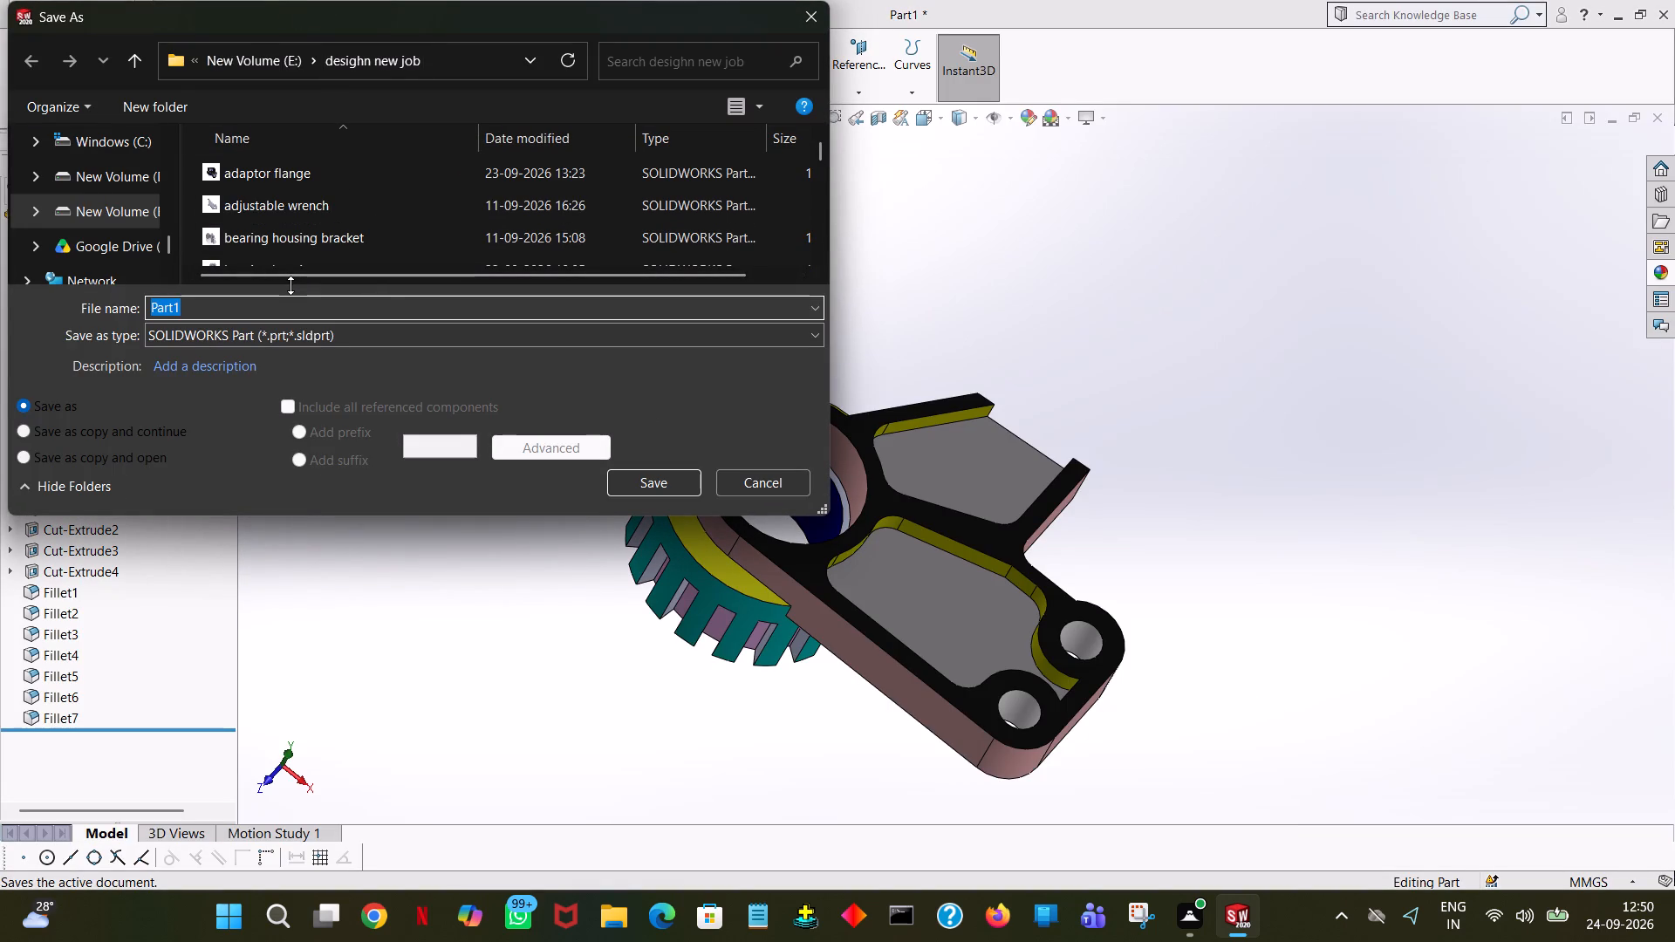
pyautogui.write('groov')
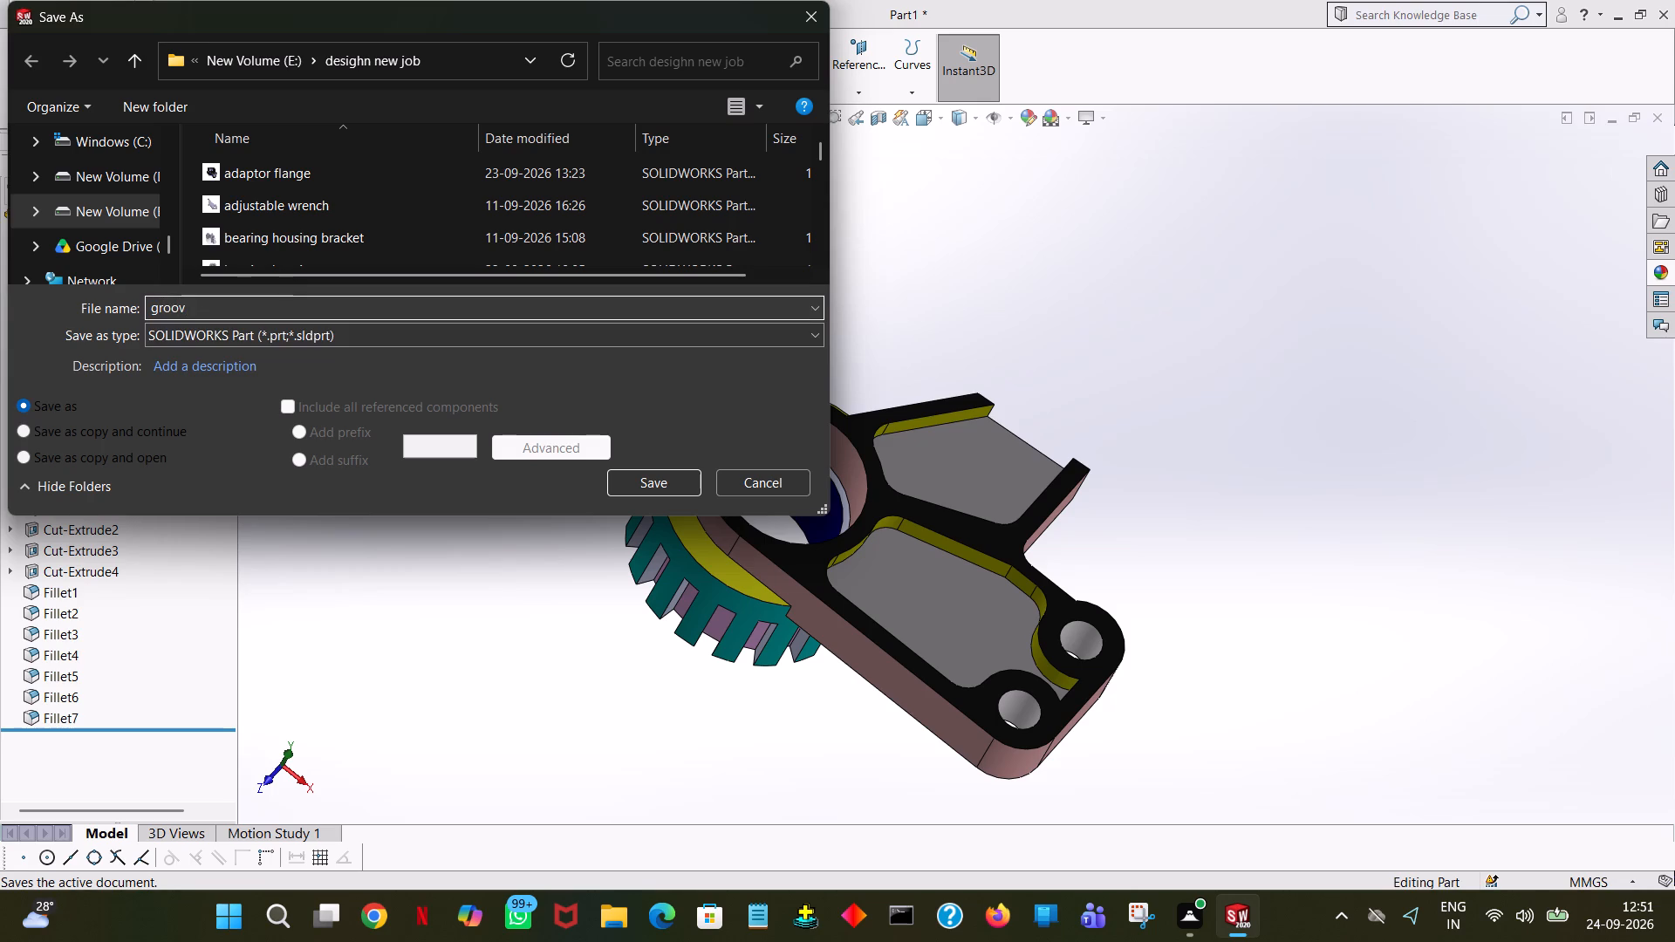
pyautogui.write('ed bracket')
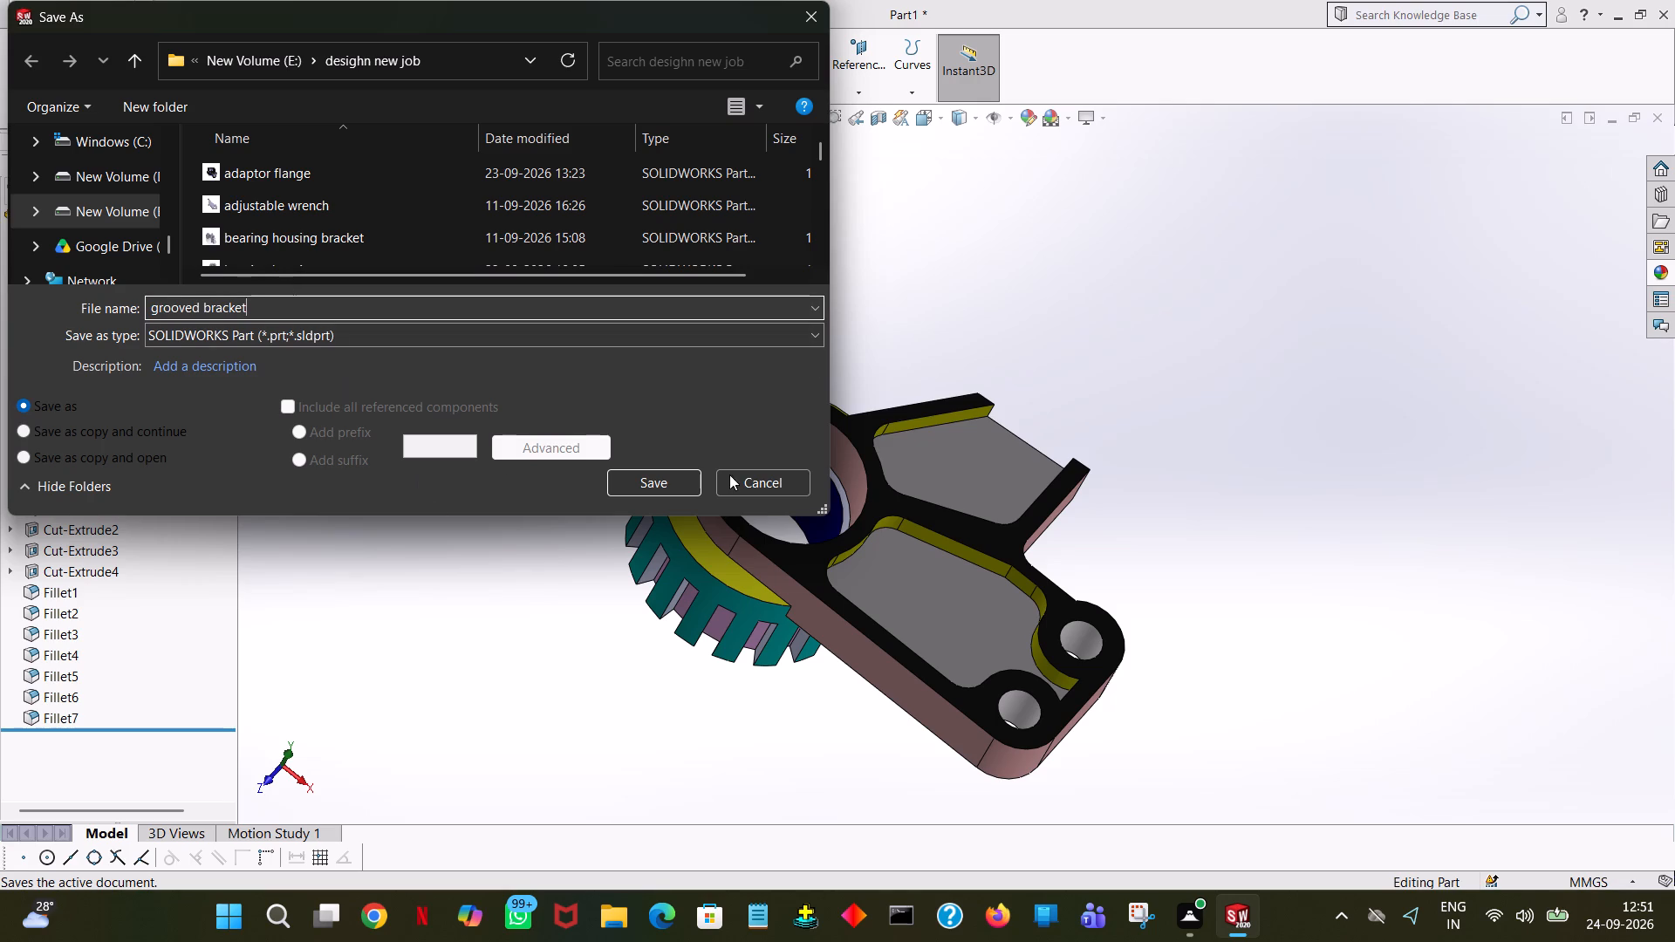
pyautogui.click(654, 477)
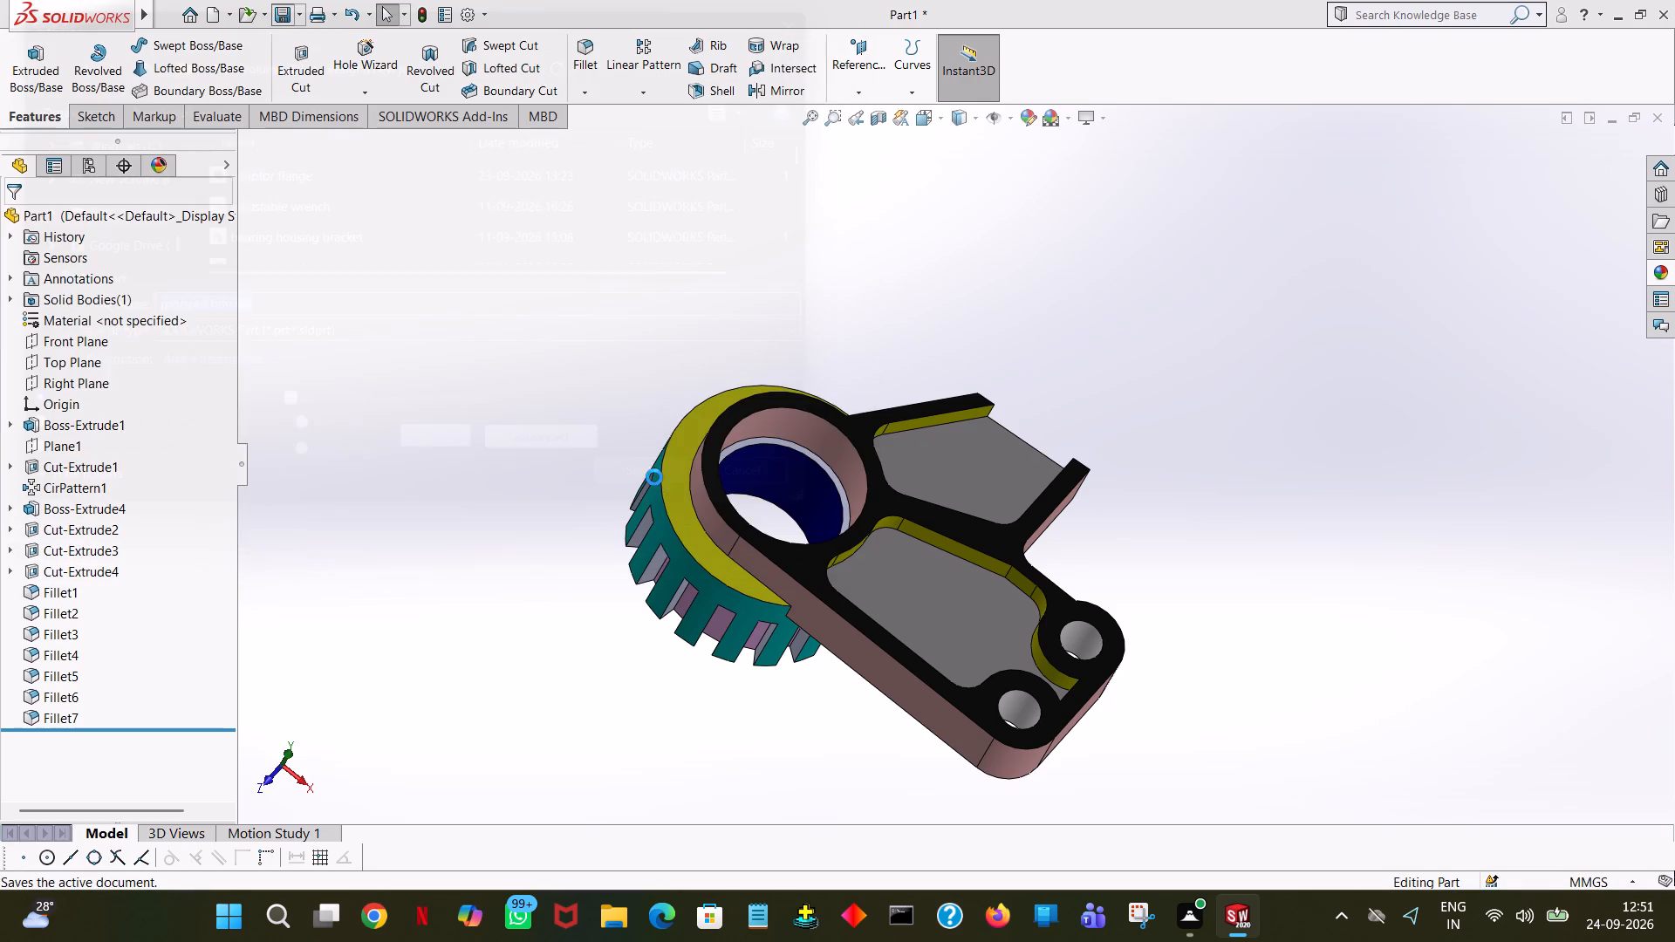
# Save a PDF copy named "grooved bracket" in the "pdf new job" folder on drive E.
pyautogui.click(297, 12)
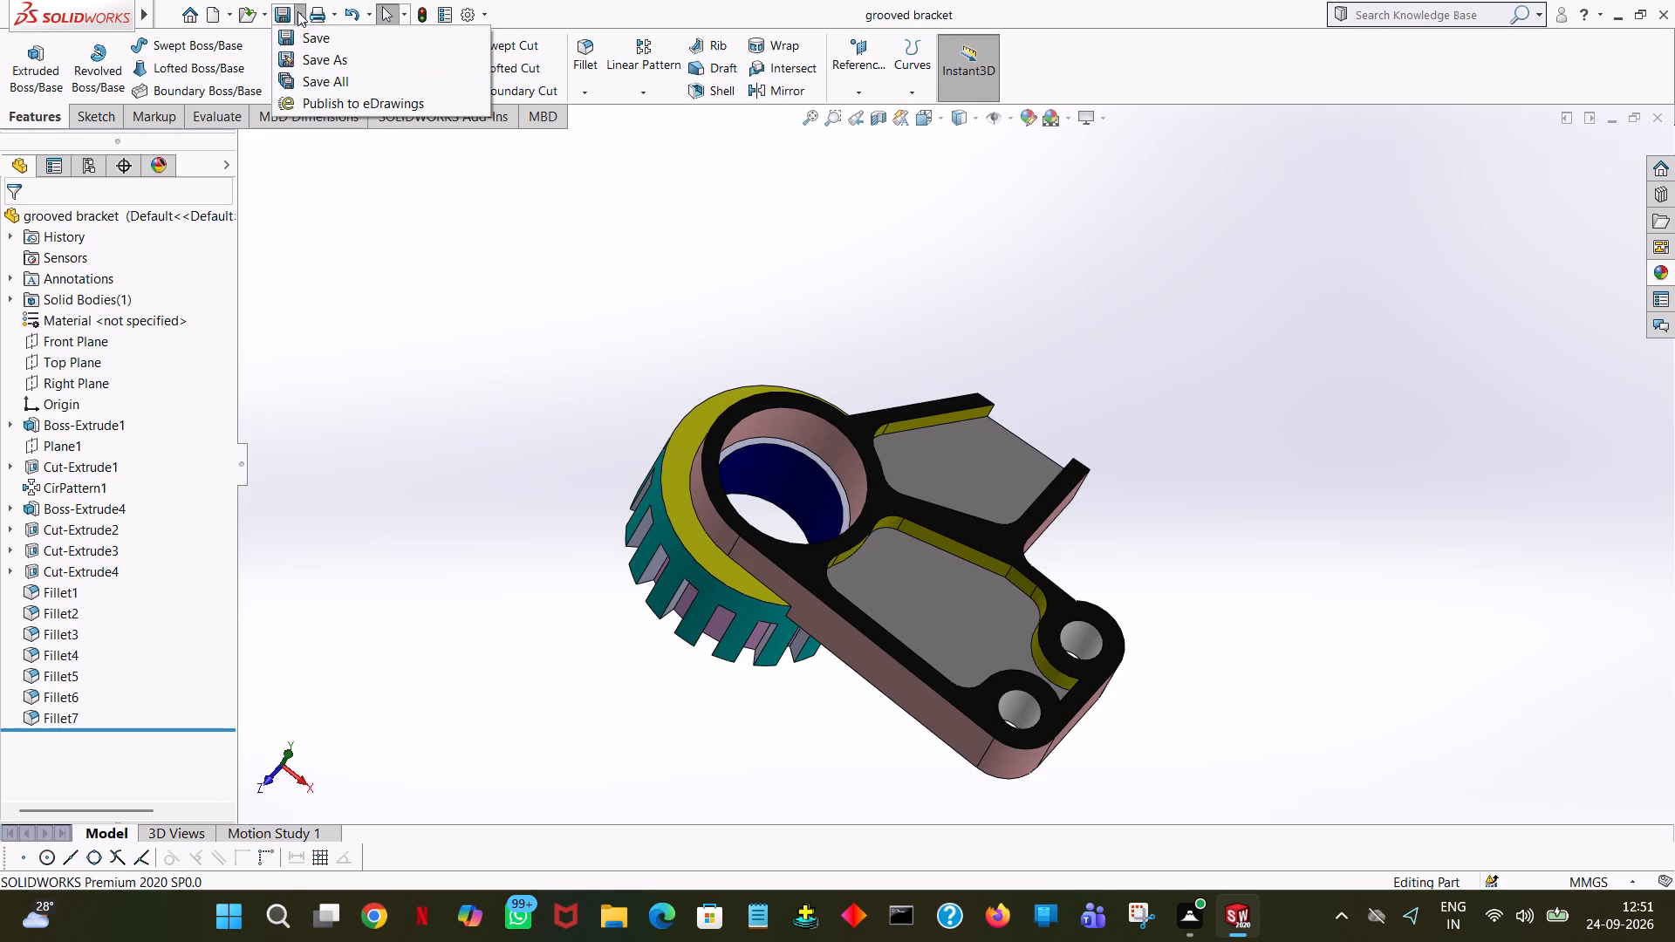
pyautogui.click(359, 60)
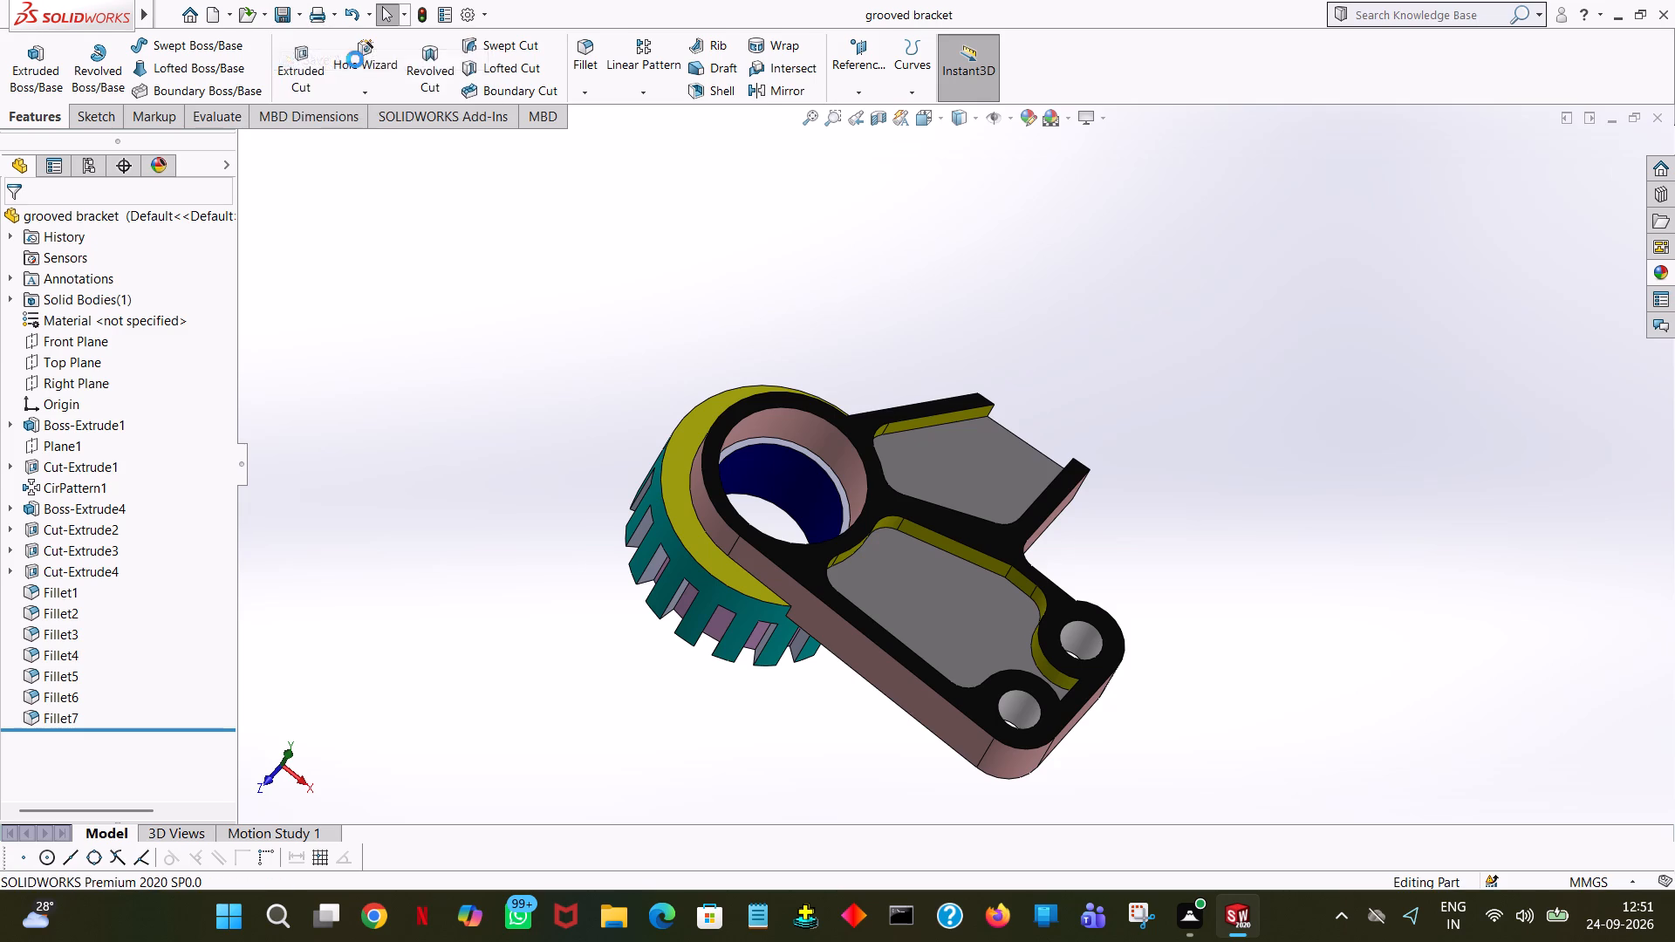
pyautogui.click(256, 66)
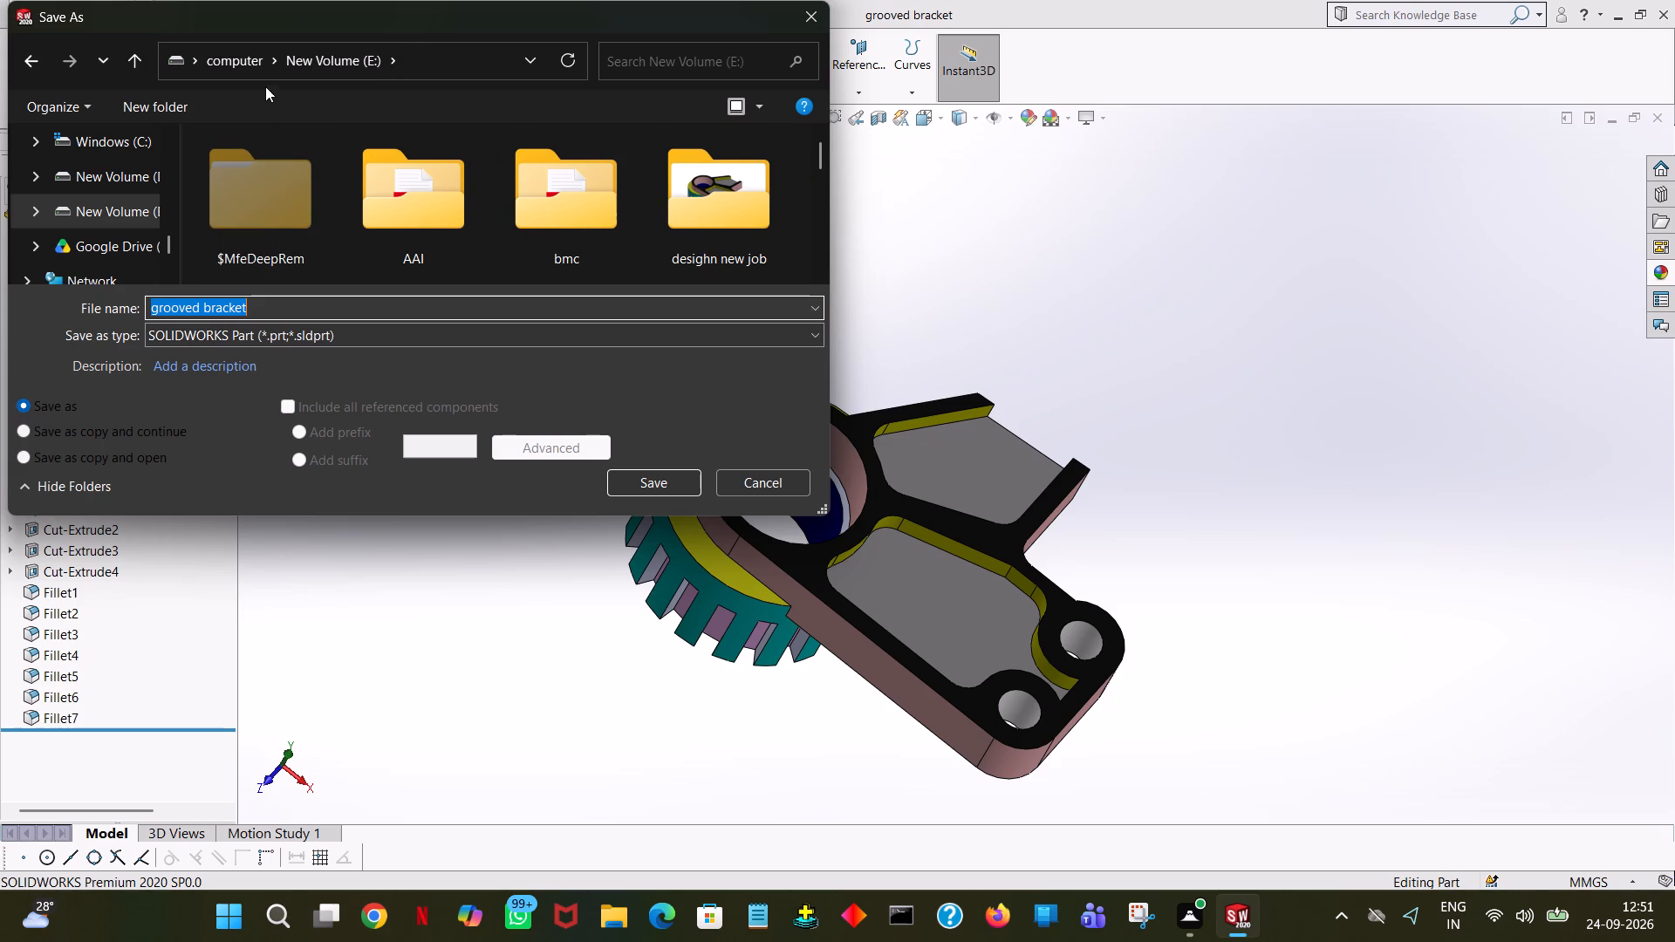
pyautogui.moveTo(819, 153); pyautogui.dragTo(819, 175)
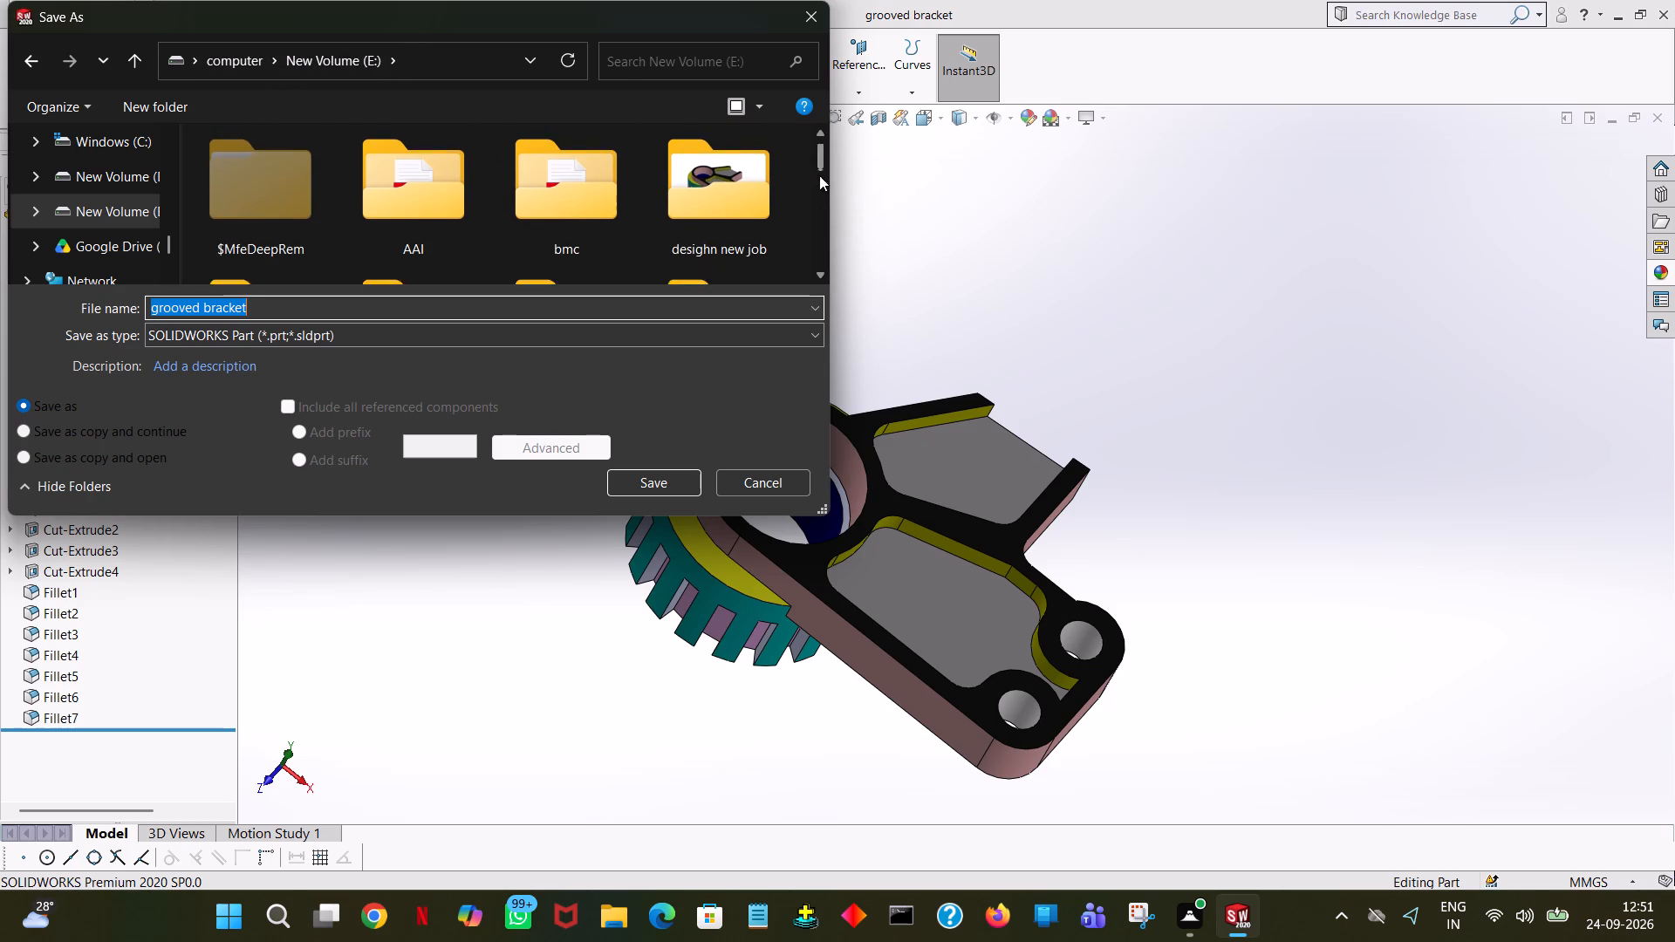
pyautogui.moveTo(819, 175); pyautogui.dragTo(817, 240)
pyautogui.doubleClick(262, 152)
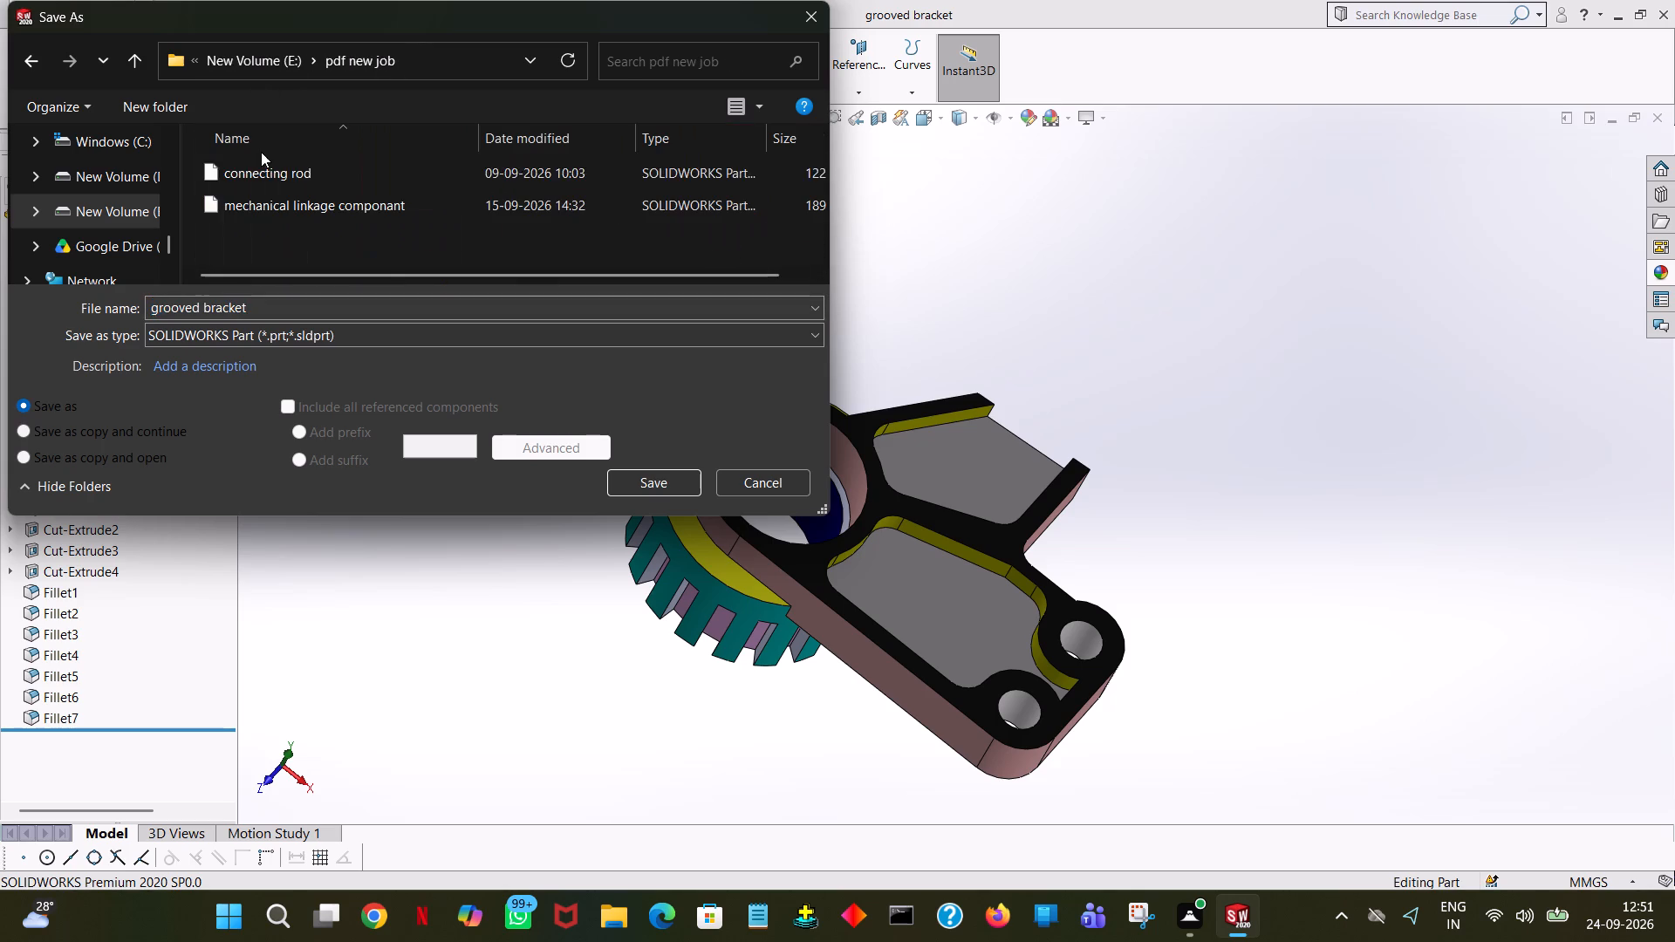
pyautogui.click(351, 331)
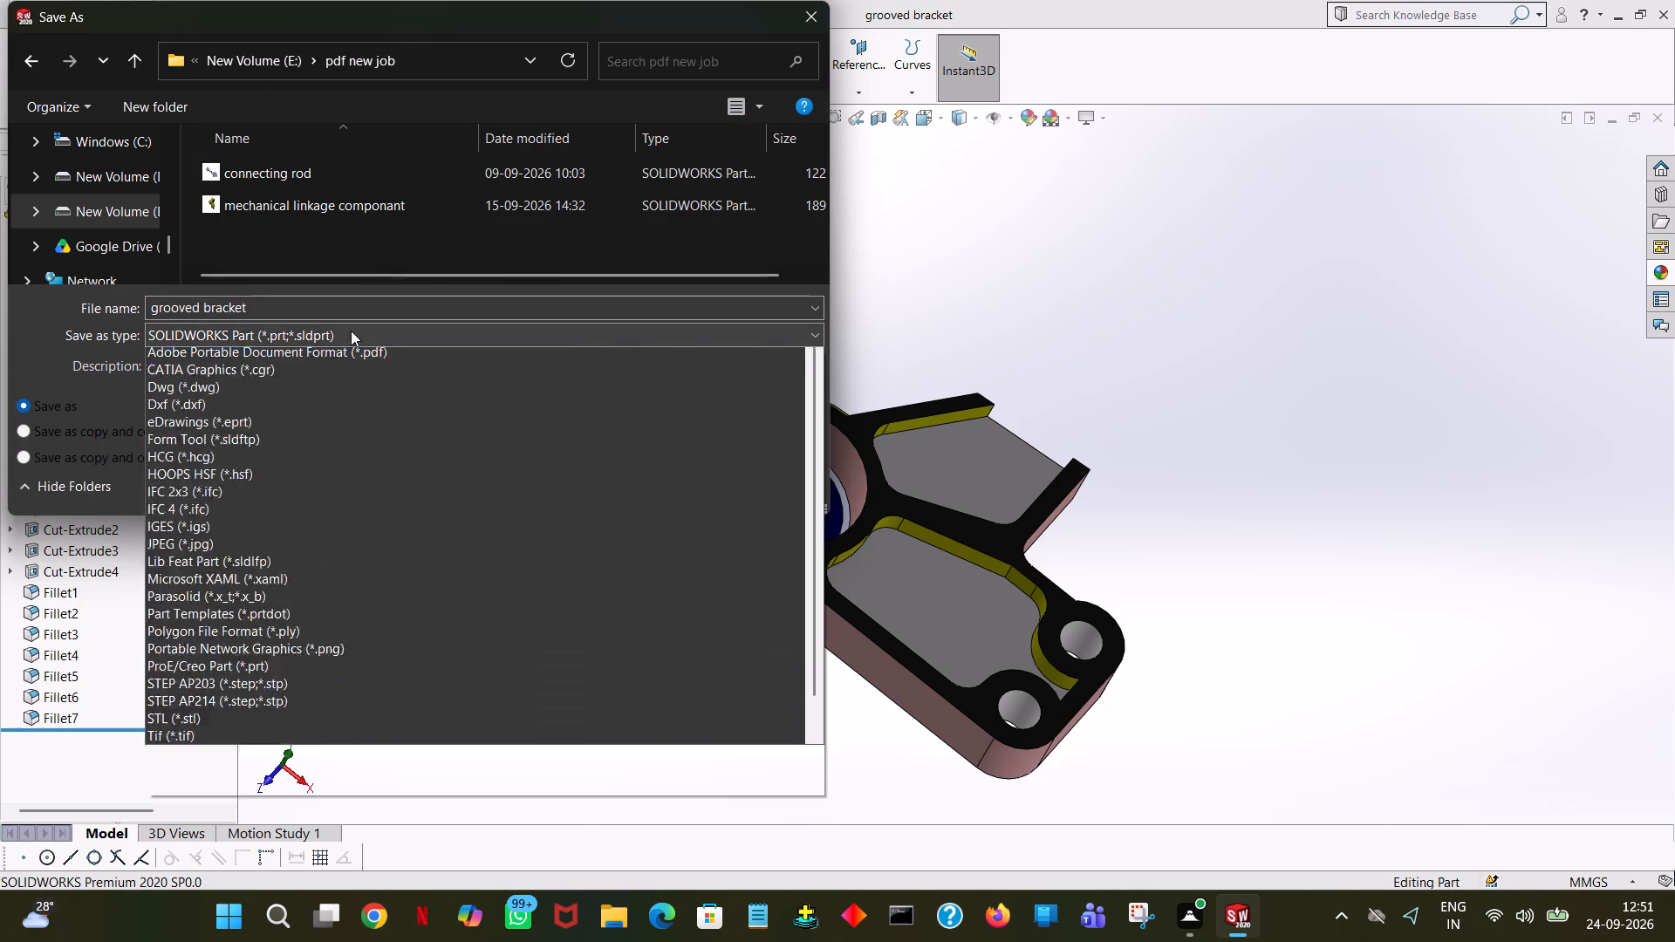
pyautogui.click(363, 480)
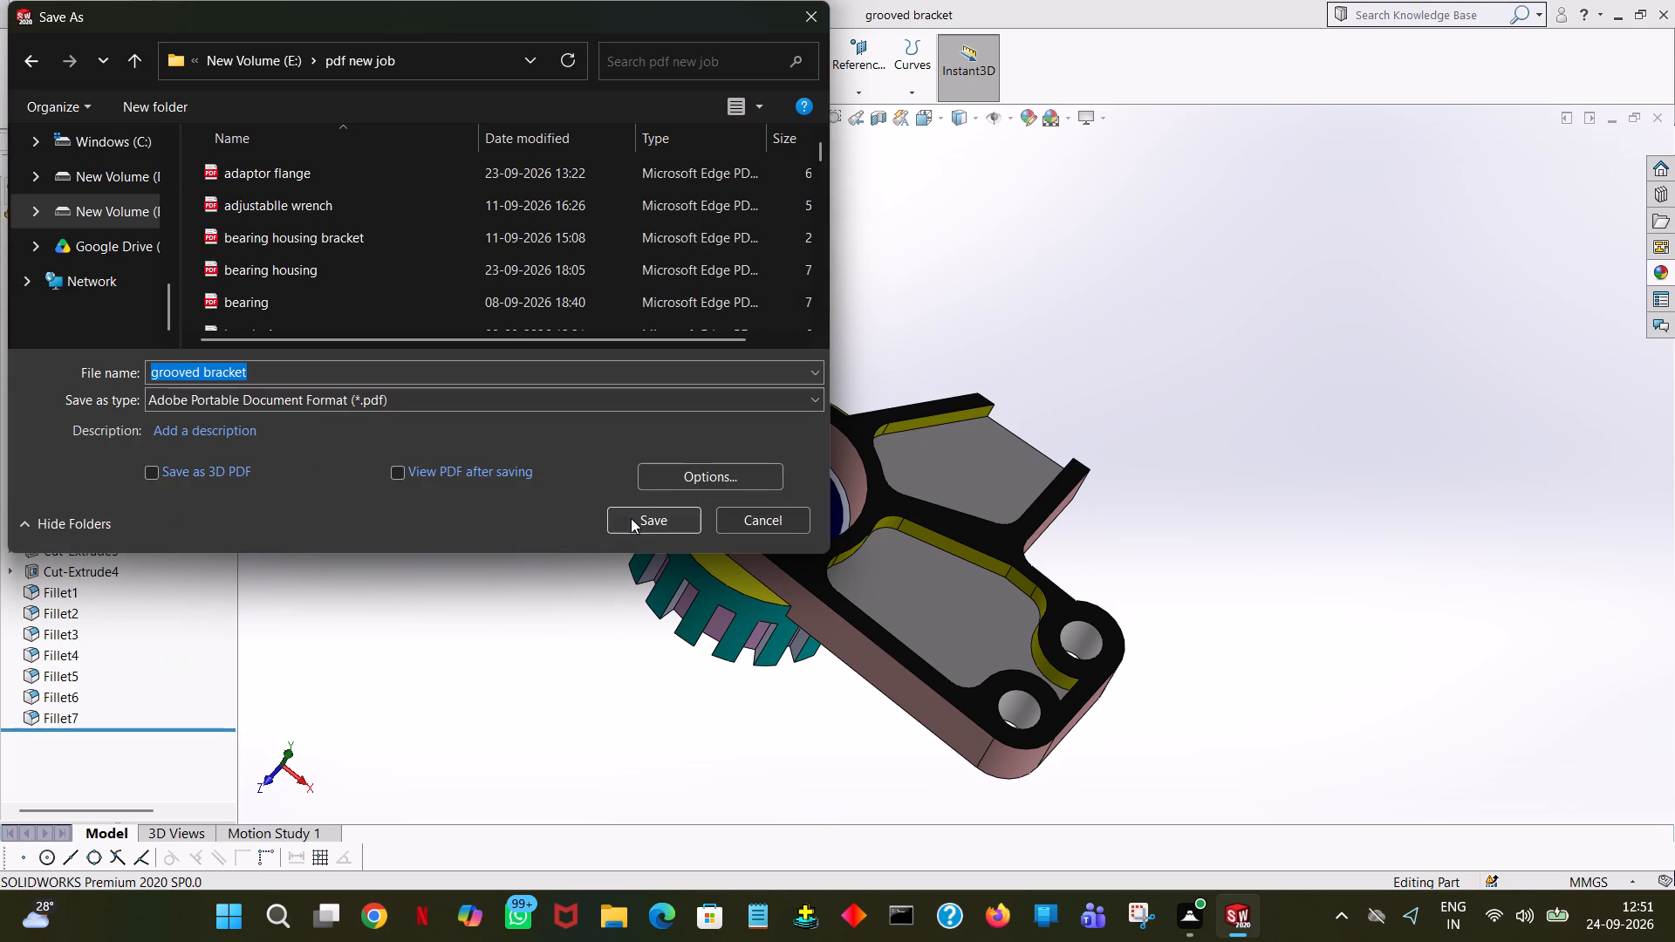
pyautogui.click(631, 518)
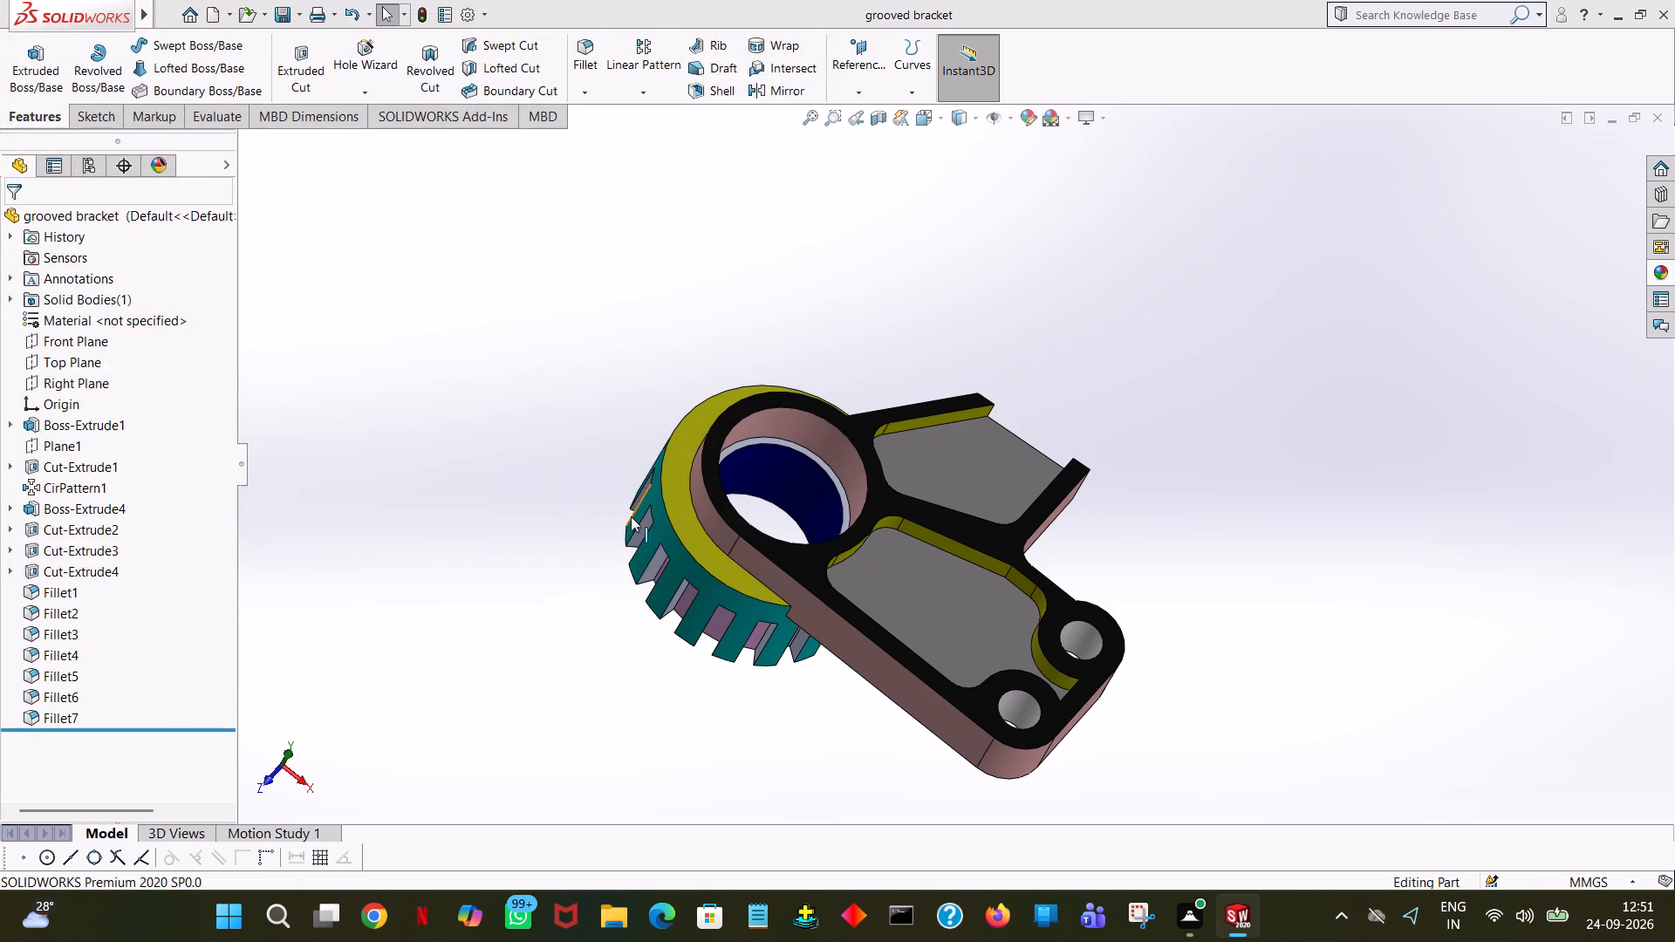